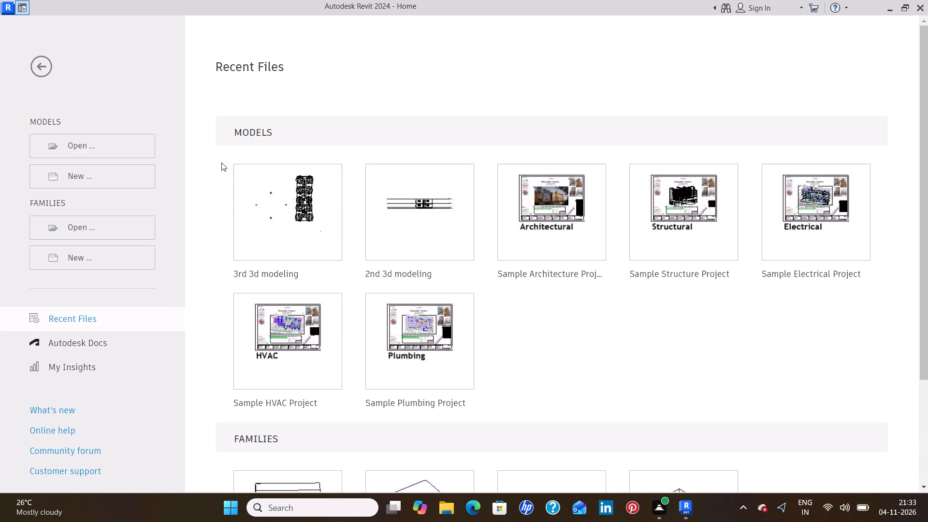
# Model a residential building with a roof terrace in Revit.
# Create a new project from the default.rte template in the English-Imperial templates folder.
pyautogui.click(115, 176)
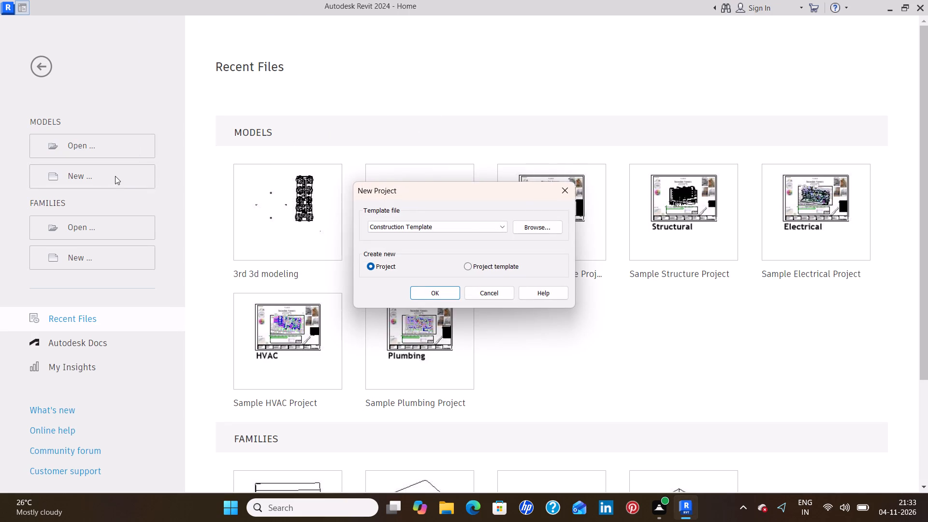
pyautogui.click(536, 232)
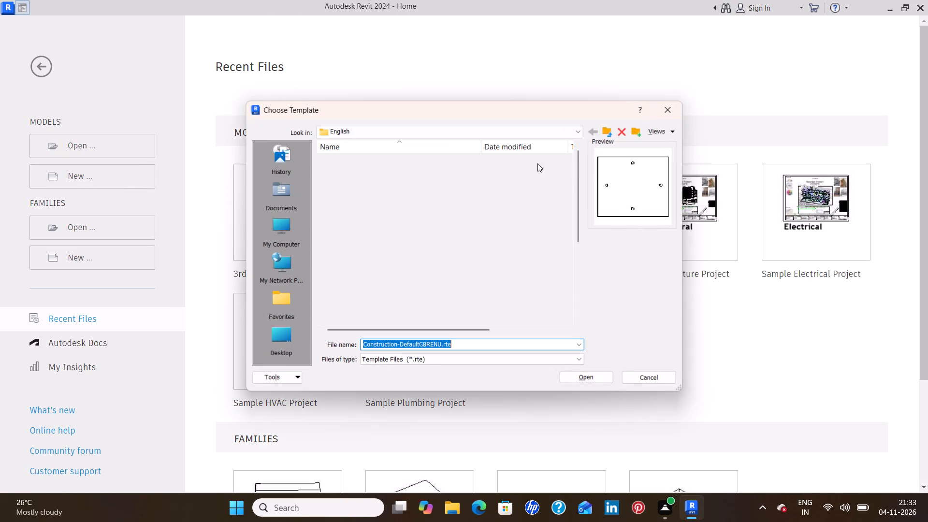
pyautogui.click(569, 127)
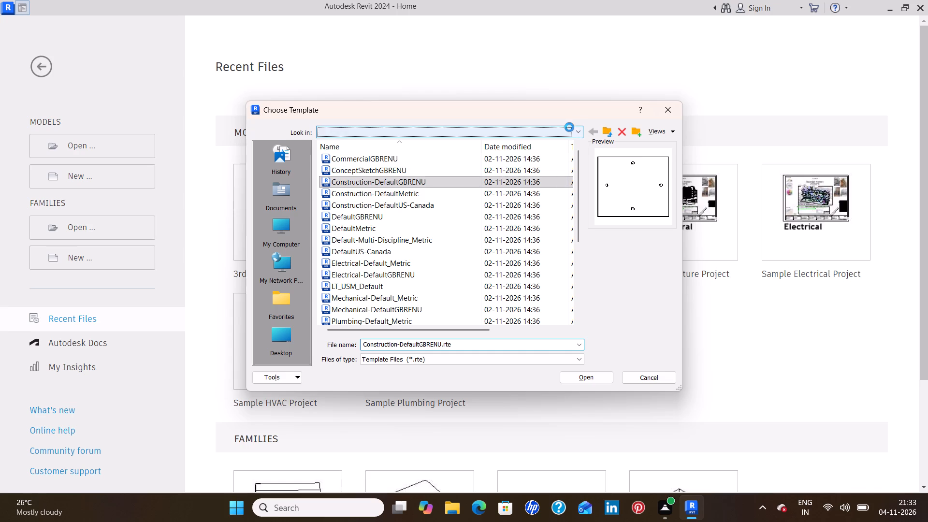
pyautogui.click(517, 203)
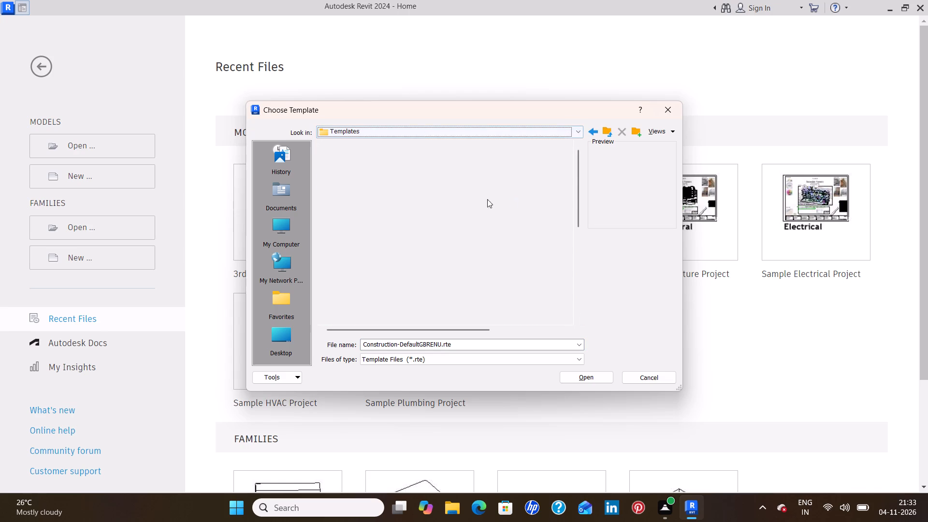
pyautogui.doubleClick(392, 189)
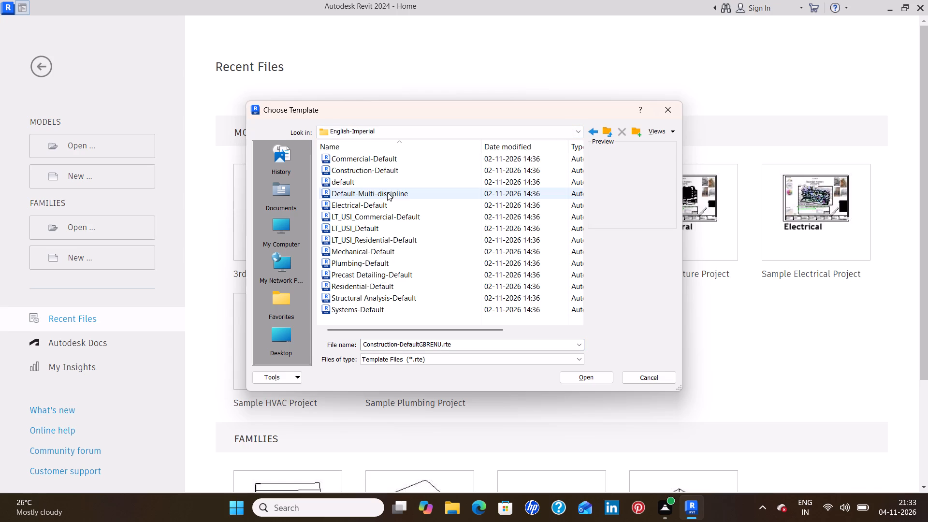
pyautogui.click(385, 183)
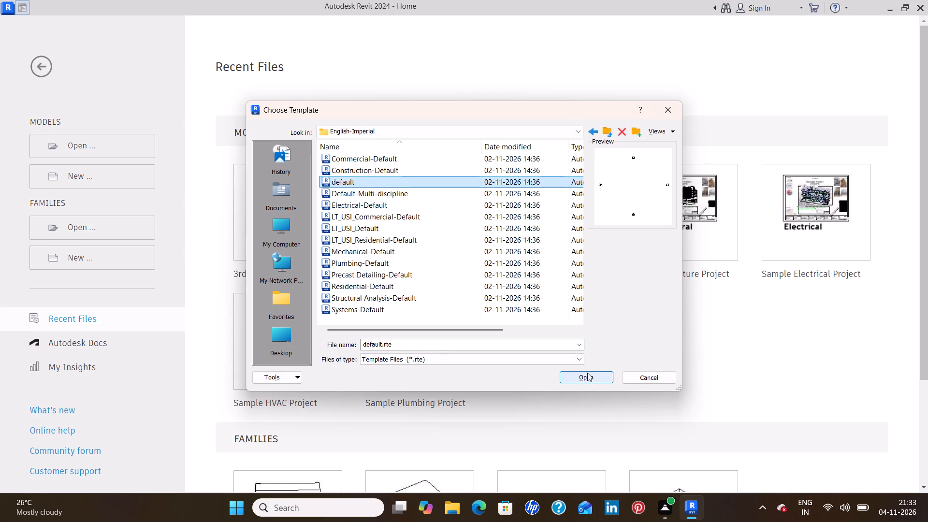
pyautogui.click(587, 376)
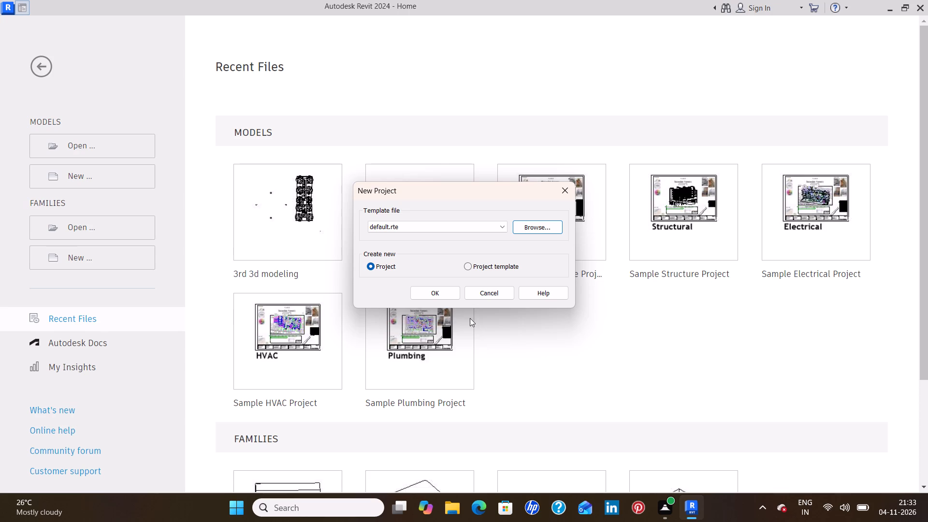
pyautogui.click(434, 291)
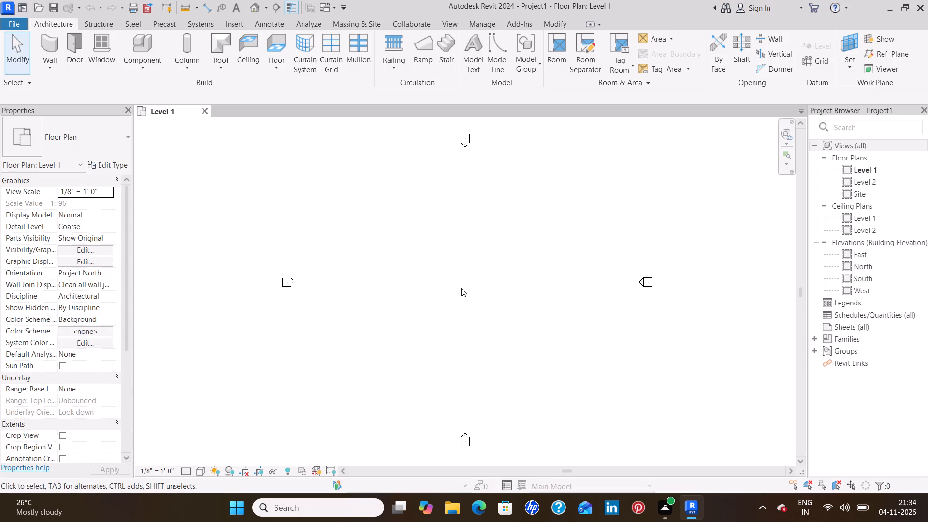
# Set the project's length units to feet with the ' unit symbol.
pyautogui.write('un')
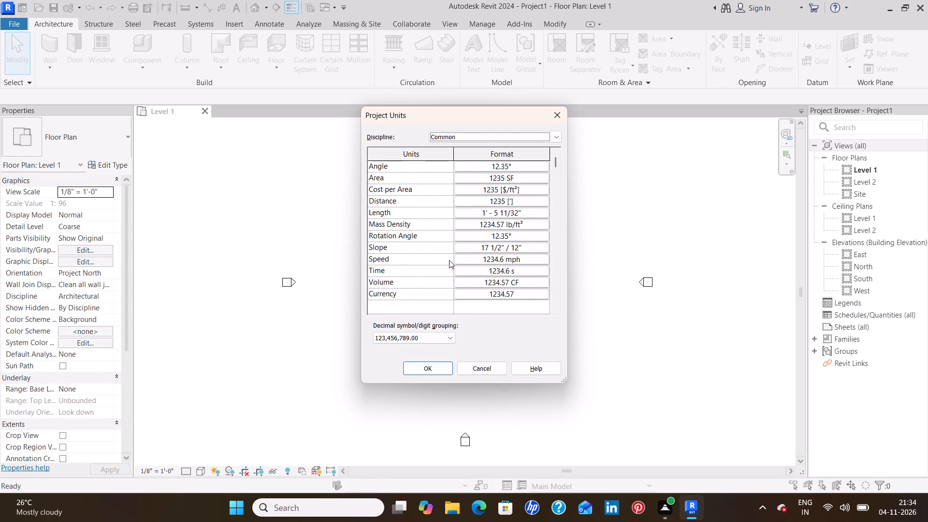
pyautogui.click(523, 214)
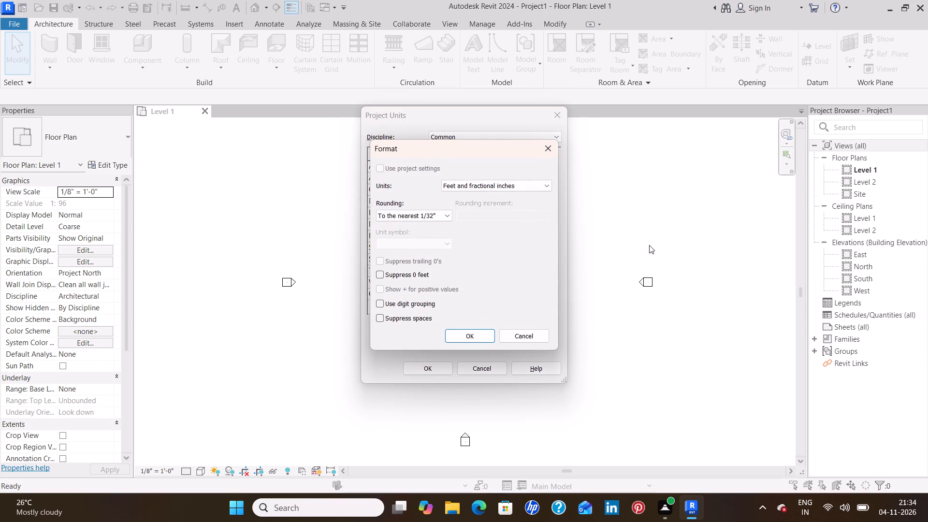
pyautogui.click(522, 187)
pyautogui.click(517, 212)
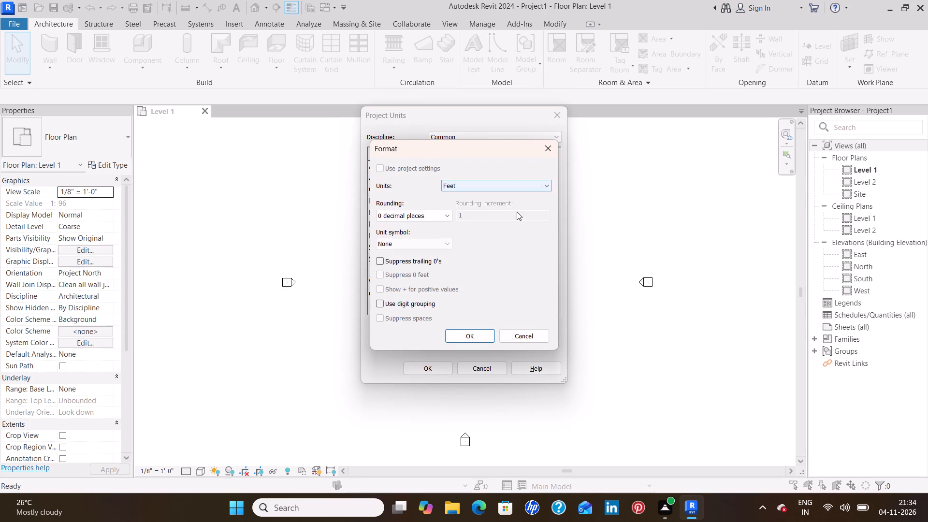
pyautogui.click(515, 186)
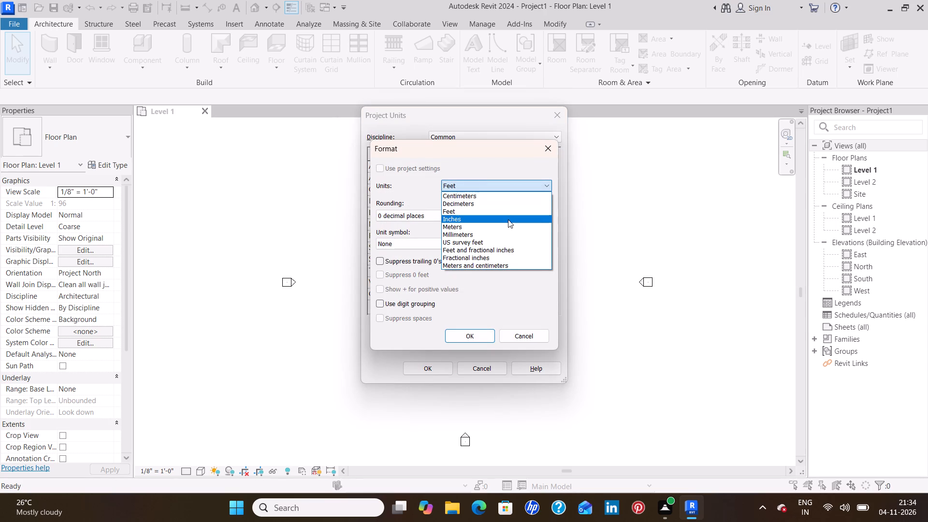
pyautogui.click(508, 219)
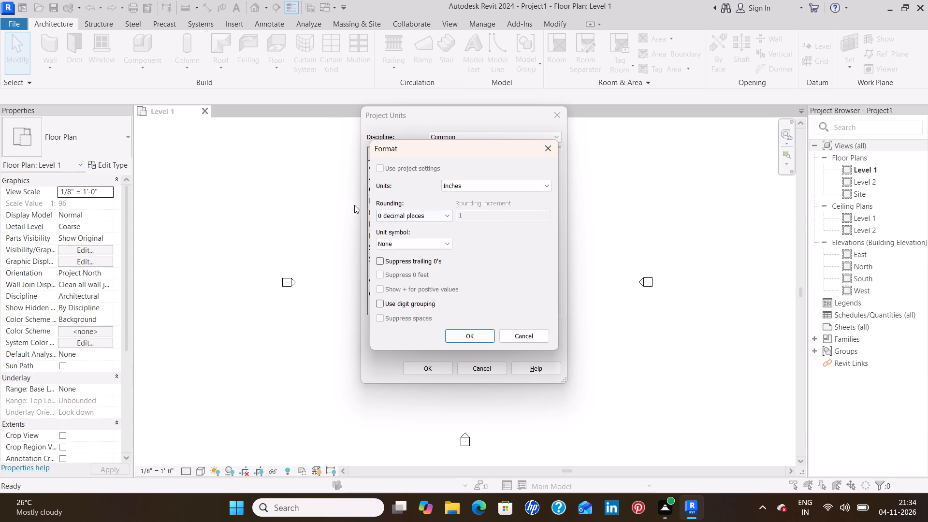
pyautogui.click(430, 242)
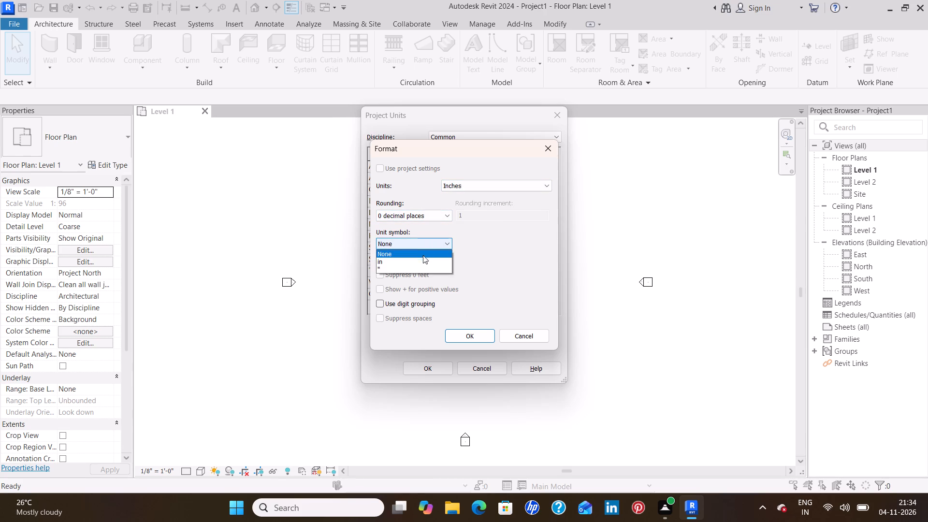
pyautogui.click(420, 267)
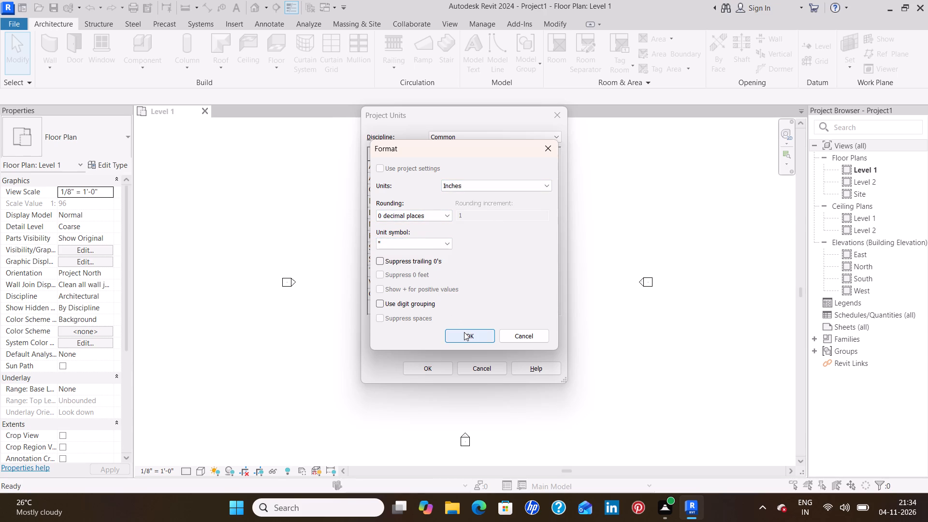
pyautogui.click(490, 190)
pyautogui.click(481, 209)
pyautogui.click(472, 335)
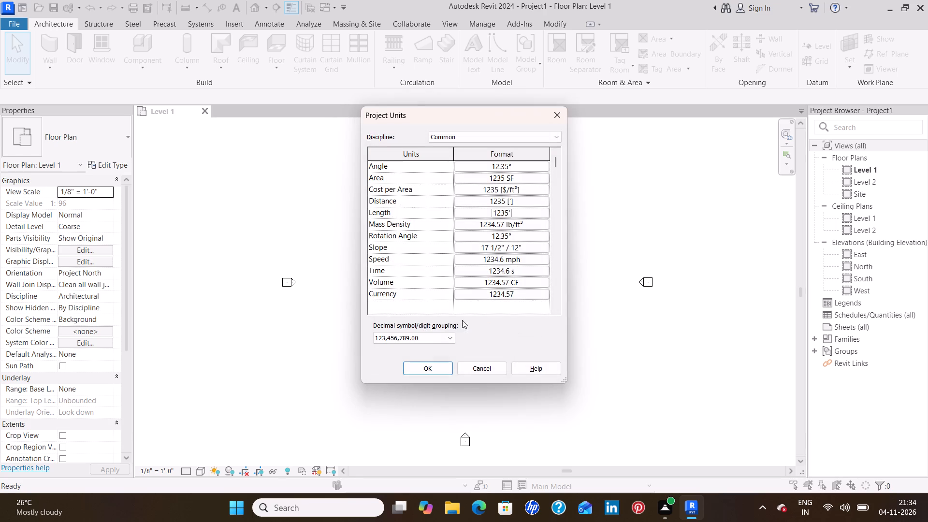
pyautogui.click(437, 369)
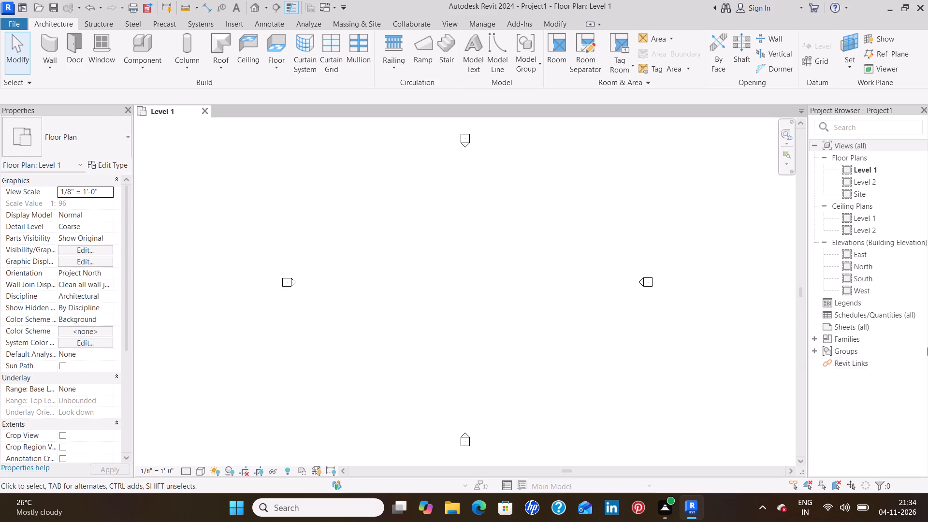
# In the South elevation, add a level offset 2' above Level 1 by picking its line.
pyautogui.doubleClick(879, 276)
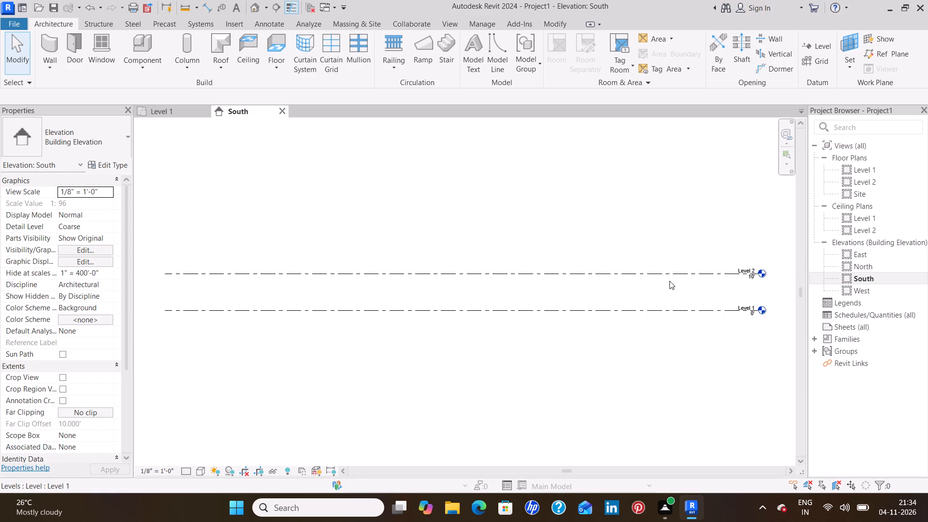
pyautogui.click(832, 44)
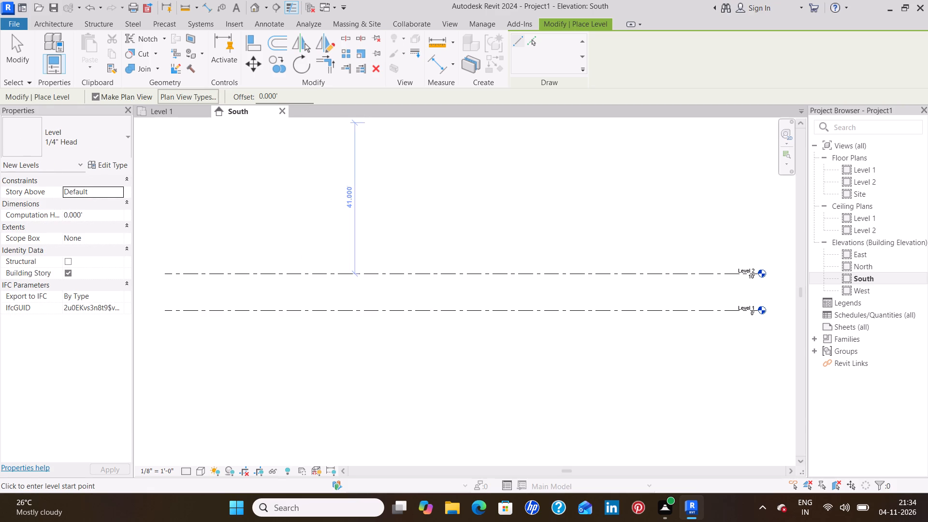
pyautogui.click(287, 100)
pyautogui.press('BackSpace')
pyautogui.press('BackSpace')
pyautogui.press('BackSpace')
pyautogui.press('BackSpace')
pyautogui.press('BackSpace')
pyautogui.press('BackSpace')
pyautogui.press('2')
pyautogui.press("'")
pyautogui.press('Return')
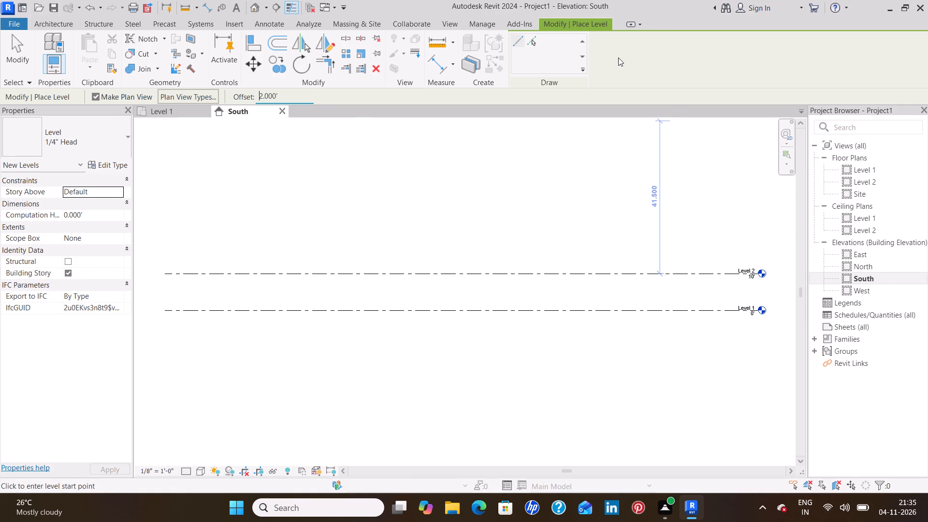
pyautogui.click(536, 40)
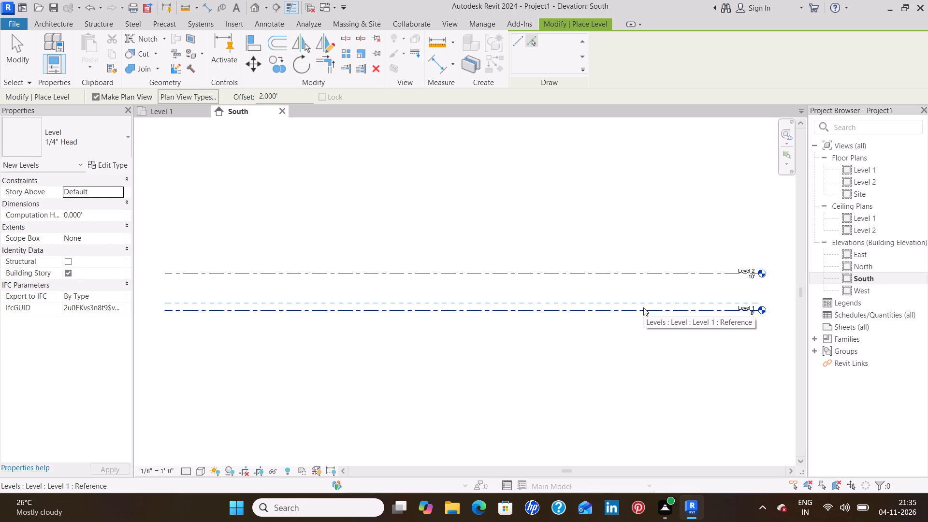
pyautogui.click(643, 307)
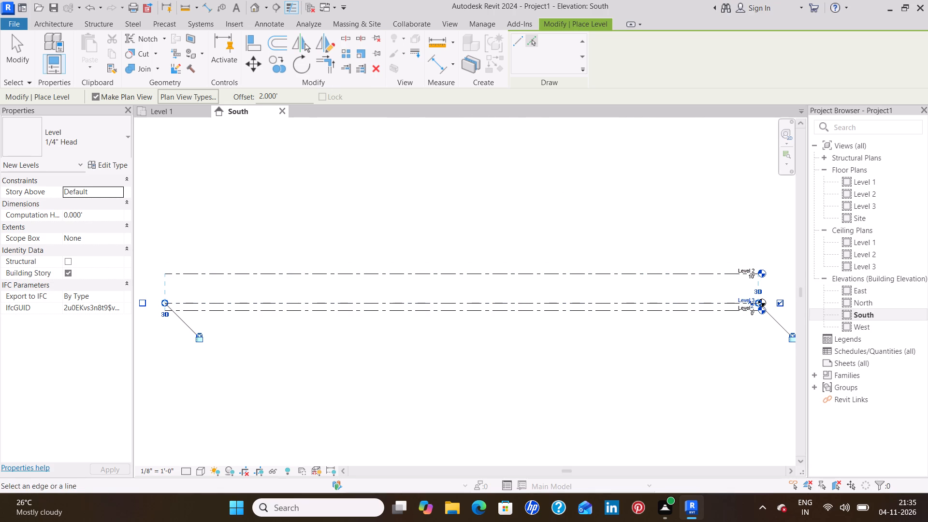
# Add a level offset 4' below Level 1 by picking its line.
pyautogui.click(282, 97)
pyautogui.press('BackSpace')
pyautogui.press('BackSpace')
pyautogui.press('BackSpace')
pyautogui.press('BackSpace')
pyautogui.press('BackSpace')
pyautogui.press('BackSpace')
pyautogui.press('4')
pyautogui.press("'")
pyautogui.press('Return')
pyautogui.click(642, 313)
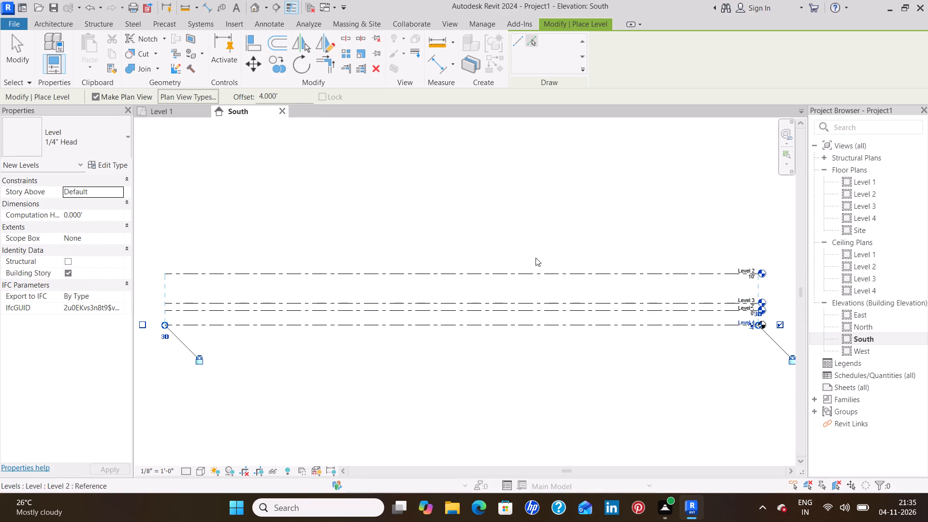
# Add a level offset 10'6" above Level 3 by picking its line.
pyautogui.click(291, 97)
pyautogui.press('BackSpace')
pyautogui.press('BackSpace')
pyautogui.press('BackSpace')
pyautogui.press('BackSpace')
pyautogui.press('BackSpace')
pyautogui.press('BackSpace')
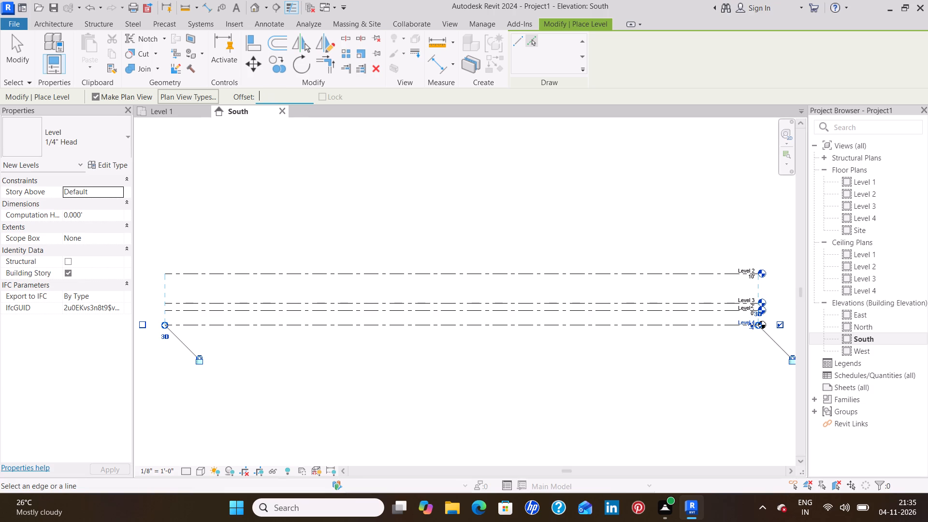
pyautogui.write("10'6")
pyautogui.hotkey('shift', '"')
pyautogui.press('Return')
pyautogui.click(528, 302)
pyautogui.scroll(12, 758, 269)
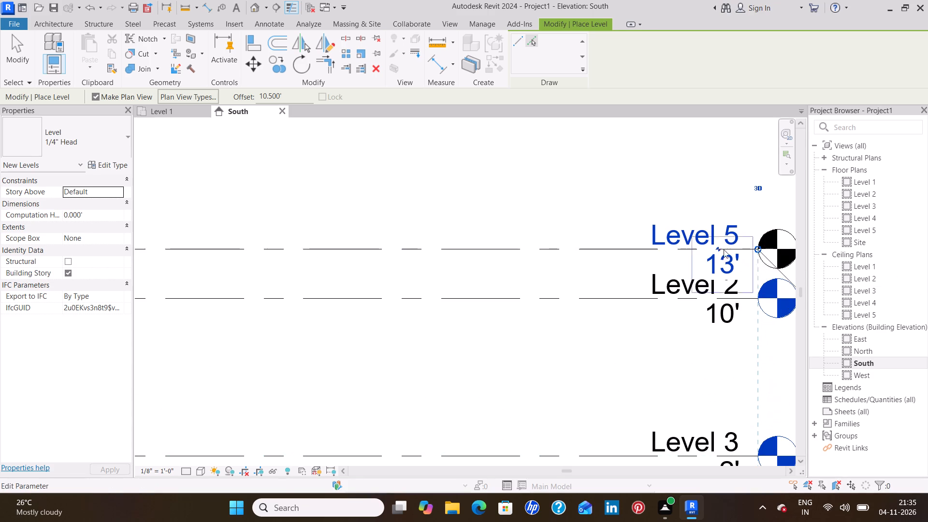
# Add a level offset 10'6" above Level 5 by picking its line.
pyautogui.click(517, 248)
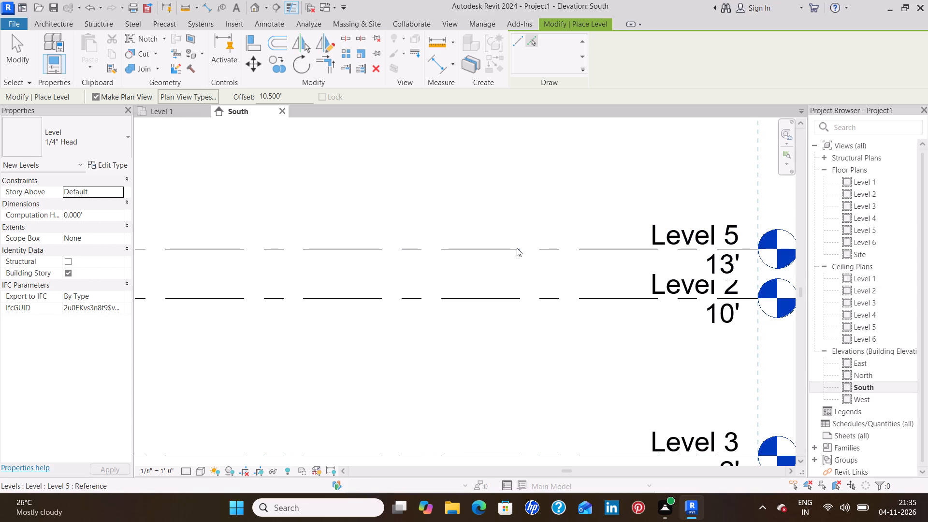
pyautogui.scroll(-6, 515, 219)
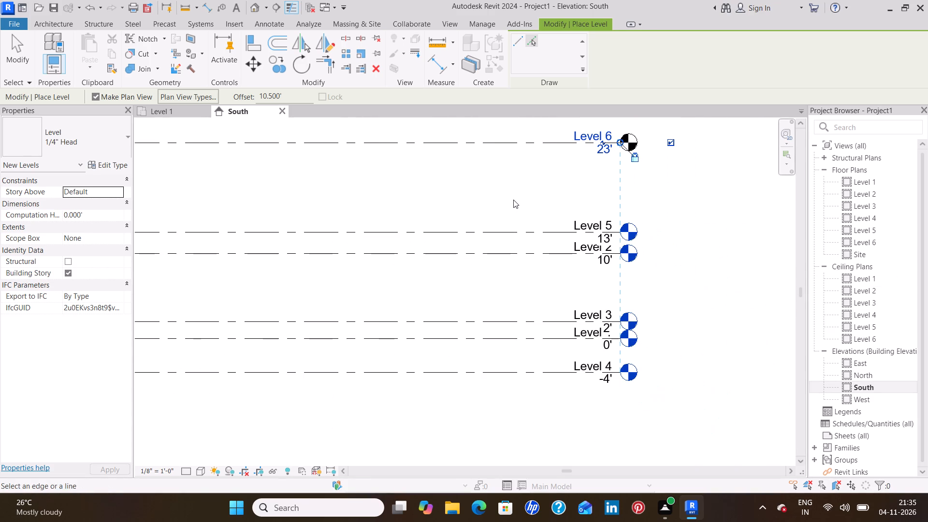
pyautogui.press('Escape')
pyautogui.press('Escape')
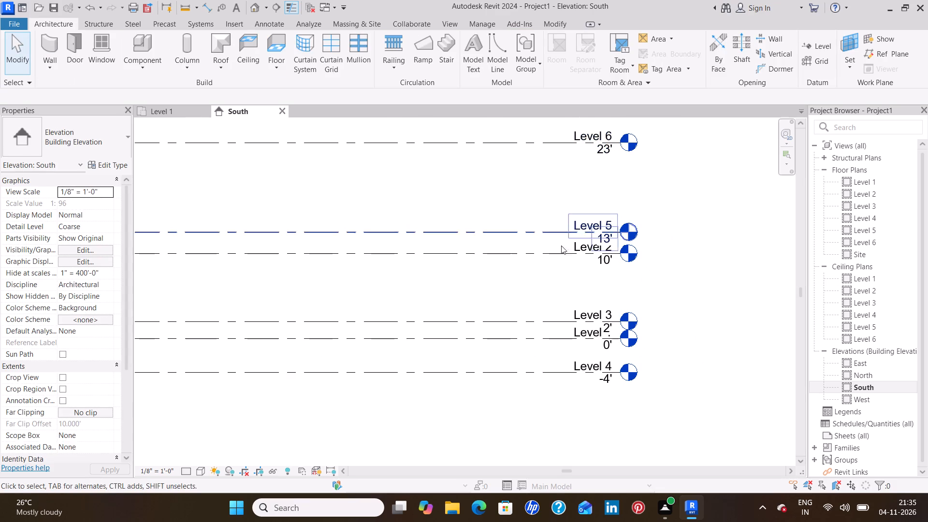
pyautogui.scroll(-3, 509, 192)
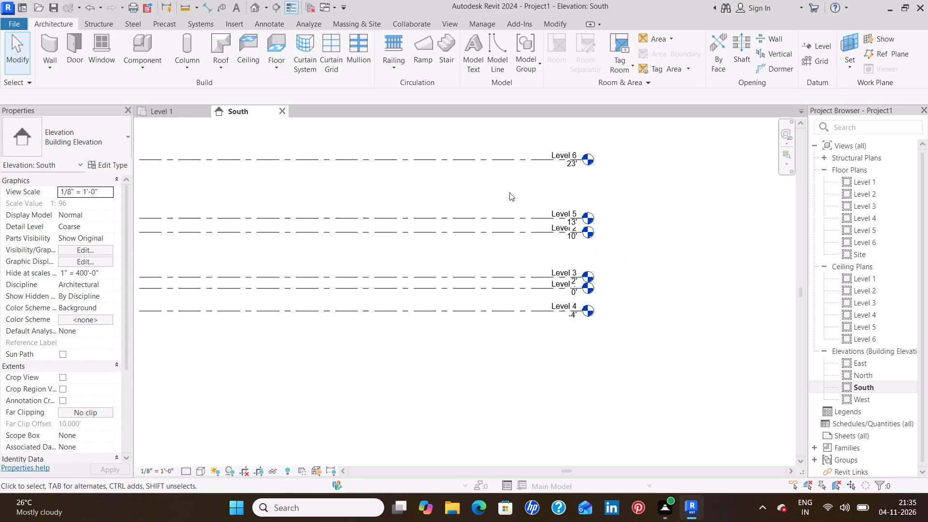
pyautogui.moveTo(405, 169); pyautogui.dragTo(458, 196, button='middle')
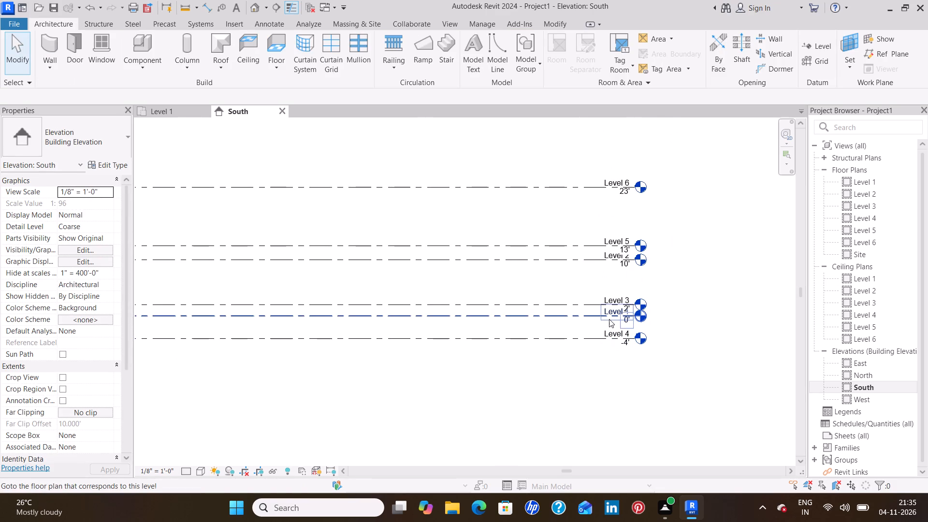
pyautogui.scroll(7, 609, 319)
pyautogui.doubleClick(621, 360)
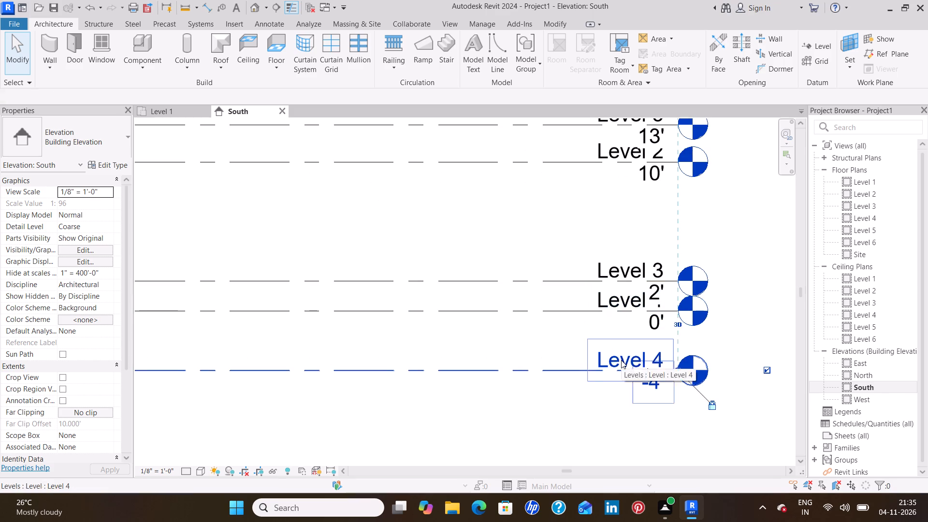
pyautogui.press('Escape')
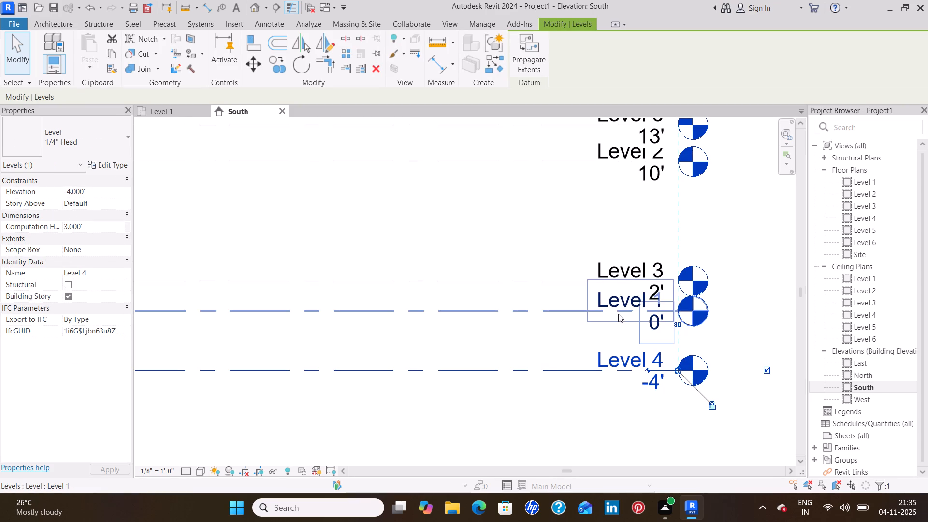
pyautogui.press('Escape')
# Delete Level 2 together with its floor plan and ceiling plan views.
pyautogui.scroll(-4, 551, 285)
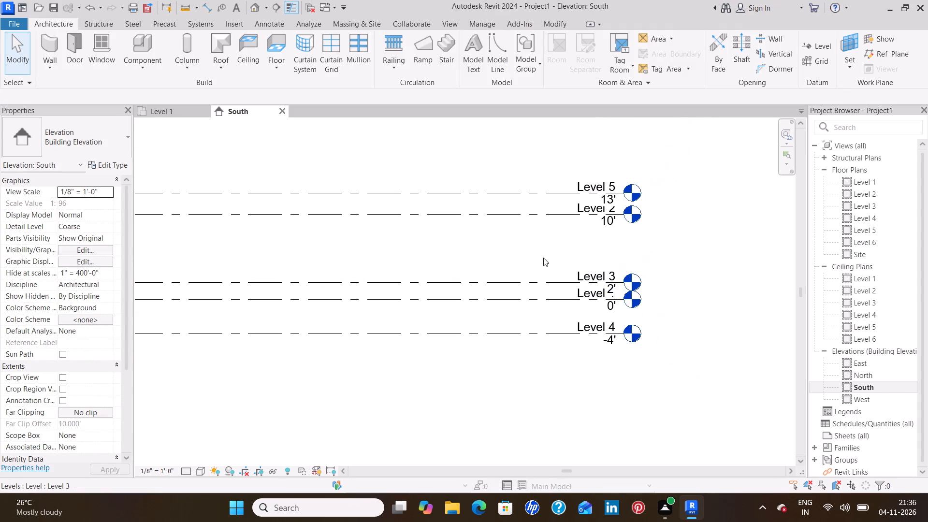
pyautogui.click(537, 215)
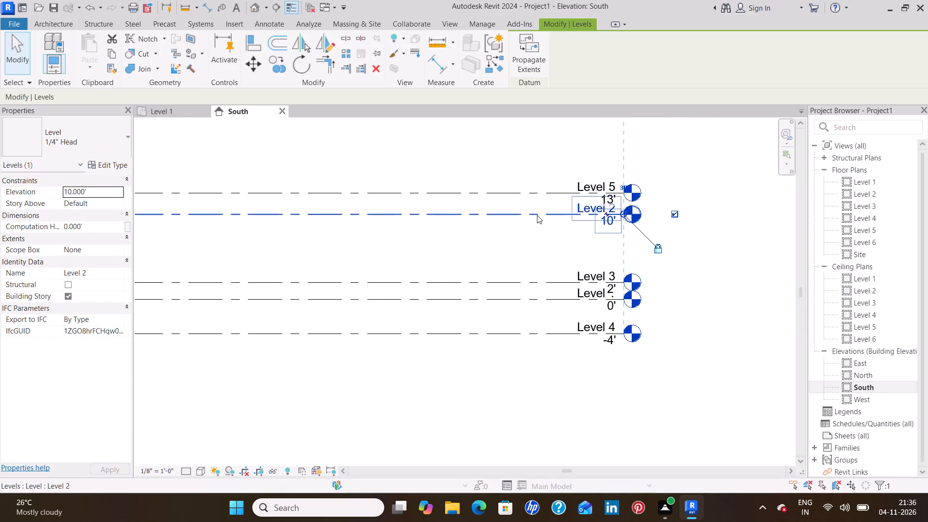
pyautogui.press('Home')
pyautogui.press('Delete')
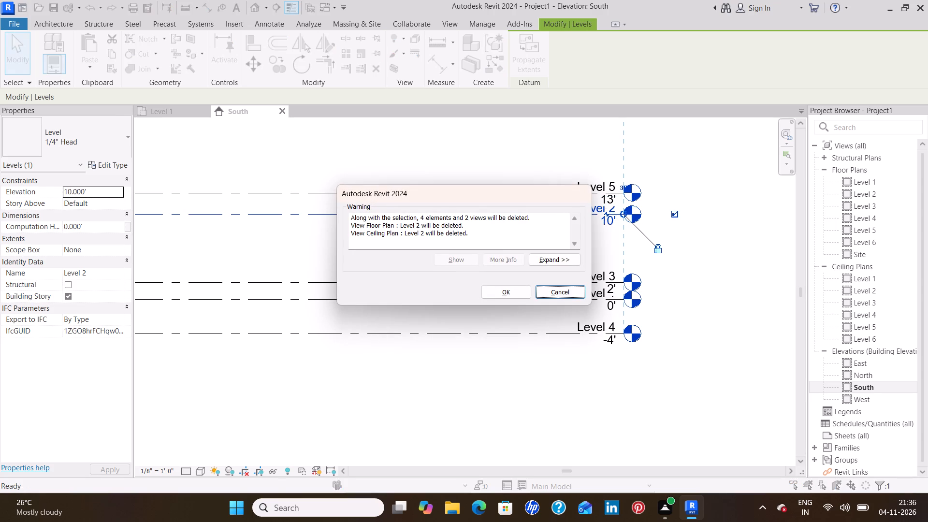
pyautogui.click(511, 290)
# Rename Level 4 as "plinth level" and rename its corresponding views too.
pyautogui.scroll(-3, 506, 224)
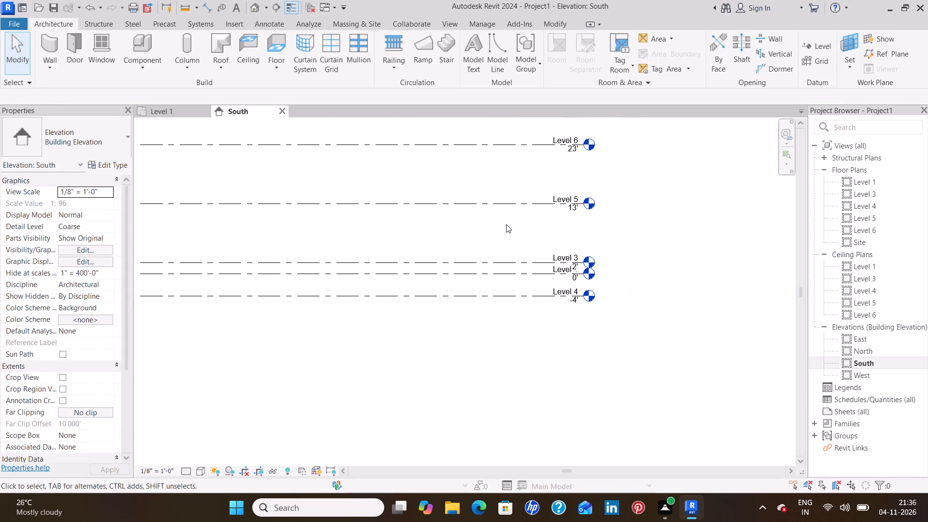
pyautogui.moveTo(489, 238); pyautogui.dragTo(605, 273, button='middle')
pyautogui.doubleClick(672, 325)
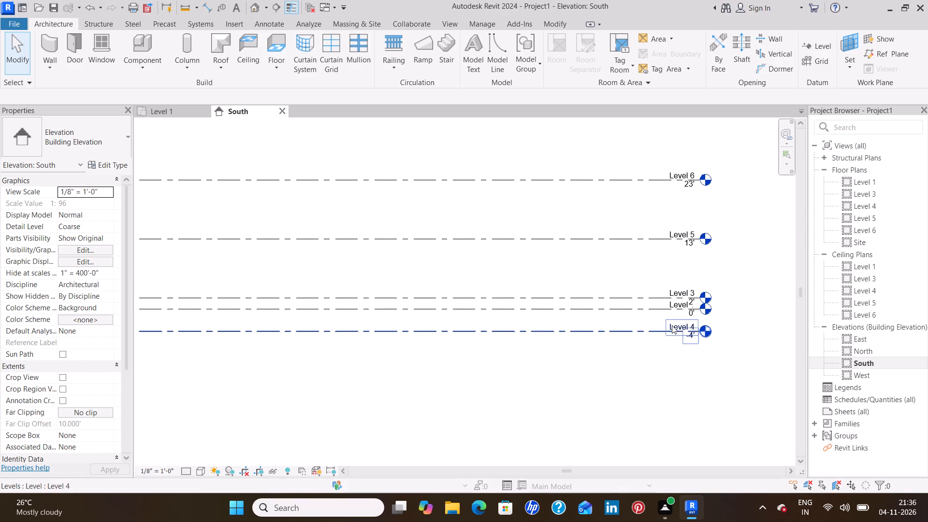
pyautogui.press('BackSpace')
pyautogui.press('BackSpace')
pyautogui.press('BackSpace')
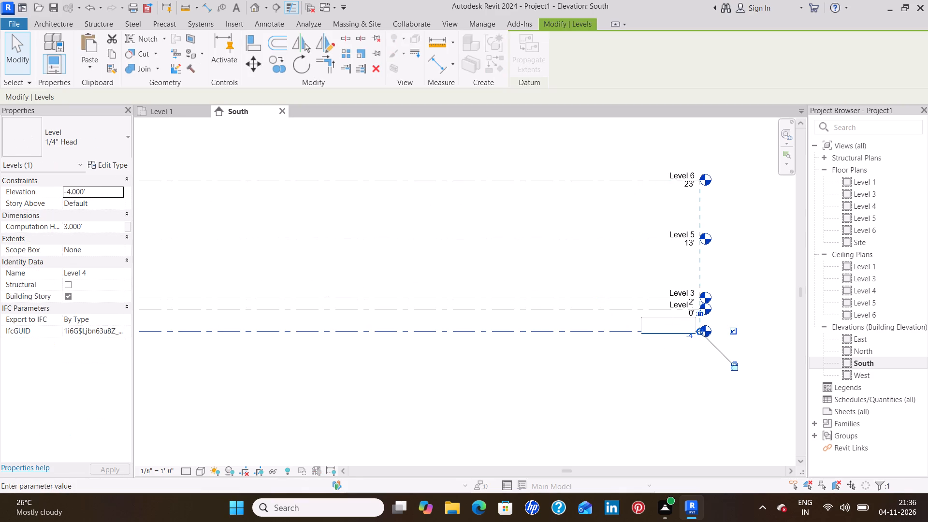
pyautogui.write('plinth level')
pyautogui.press('Return')
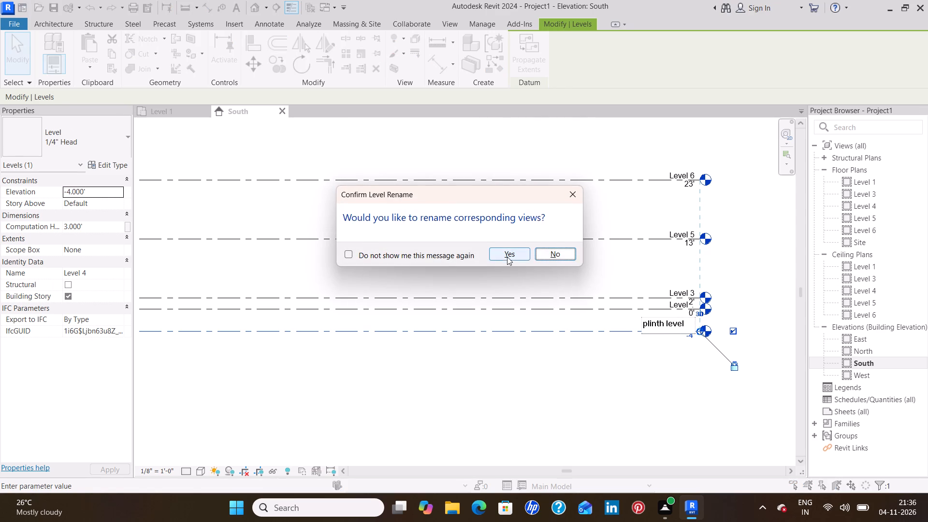
pyautogui.click(507, 257)
# Rename Level 1 as "road level" and rename its corresponding views too.
pyautogui.doubleClick(687, 304)
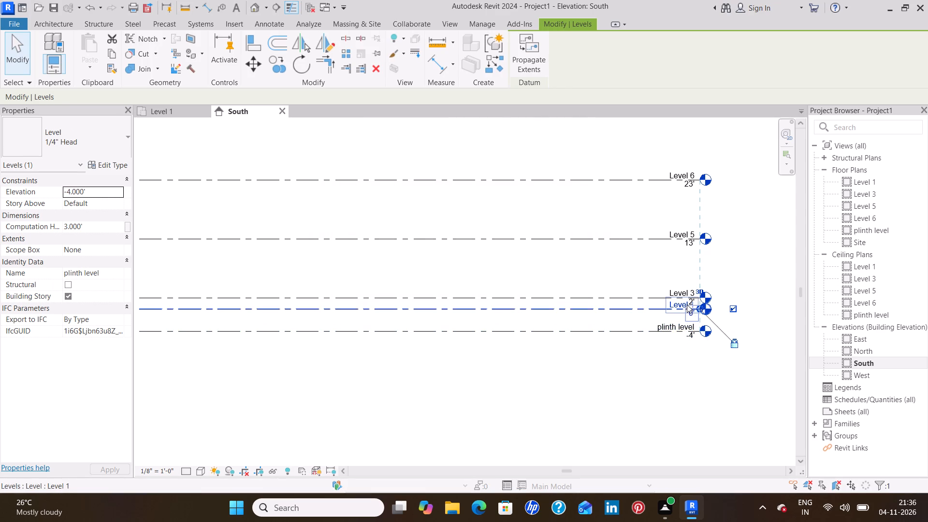
pyautogui.click(640, 277)
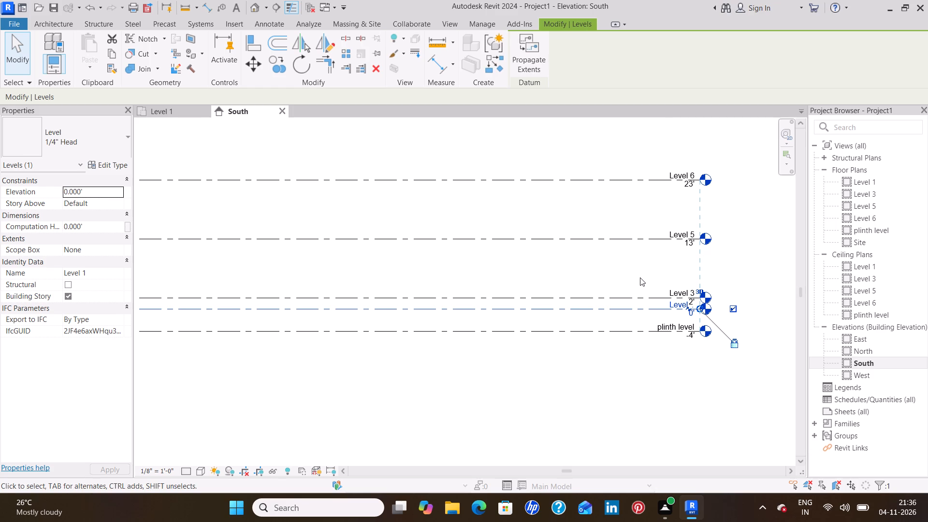
pyautogui.doubleClick(672, 302)
pyautogui.press('BackSpace')
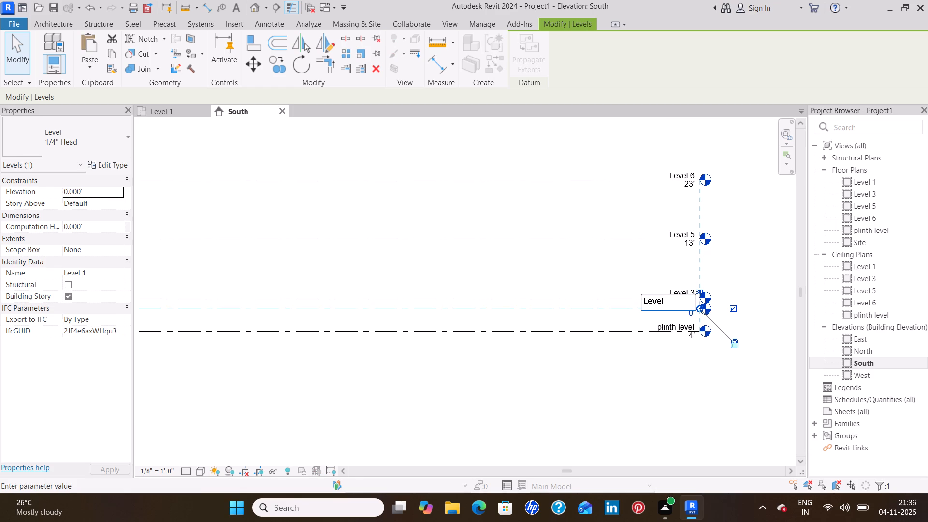
pyautogui.press('BackSpace')
pyautogui.press('BackSpace')
pyautogui.press('BackSpace')
pyautogui.press('BackSpace')
pyautogui.press('BackSpace')
pyautogui.press('BackSpace')
pyautogui.press('BackSpace')
pyautogui.write('road leve')
pyautogui.press('l')
pyautogui.click(633, 281)
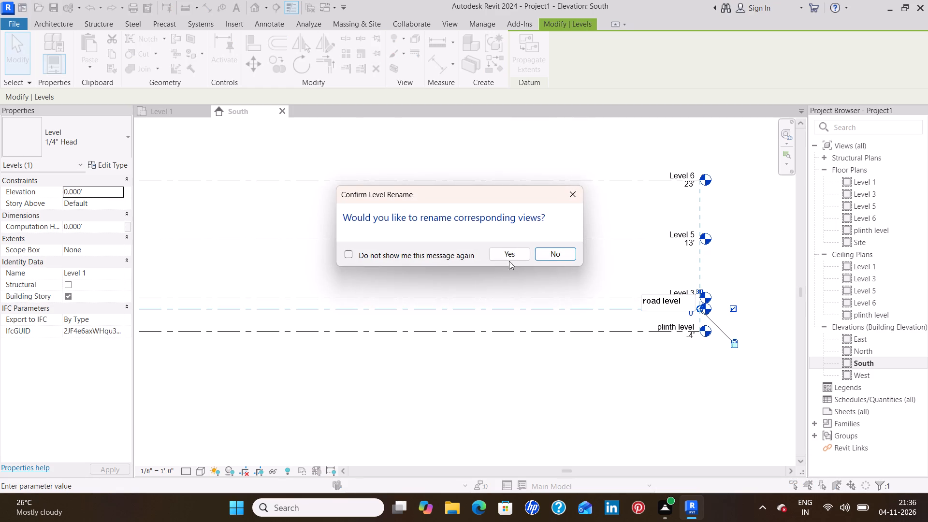
pyautogui.click(513, 257)
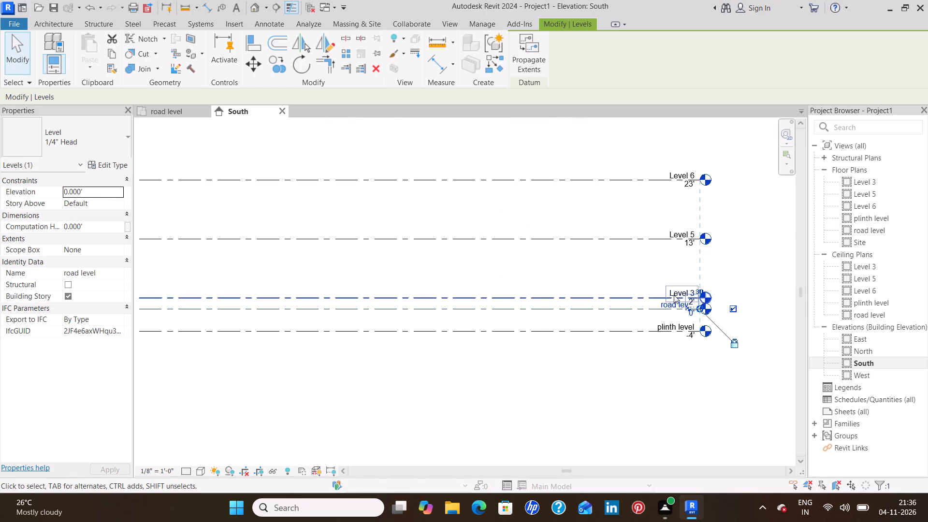
# Rename Level 3 as "ground floor" and rename its corresponding views too.
pyautogui.doubleClick(674, 295)
pyautogui.press('BackSpace')
pyautogui.press('BackSpace')
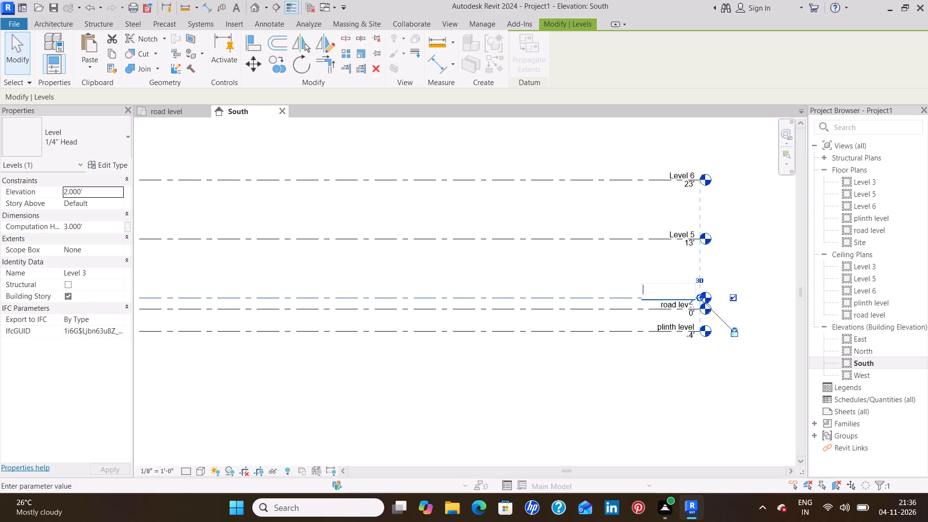
pyautogui.write('groung')
pyautogui.press('BackSpace')
pyautogui.write('d floor')
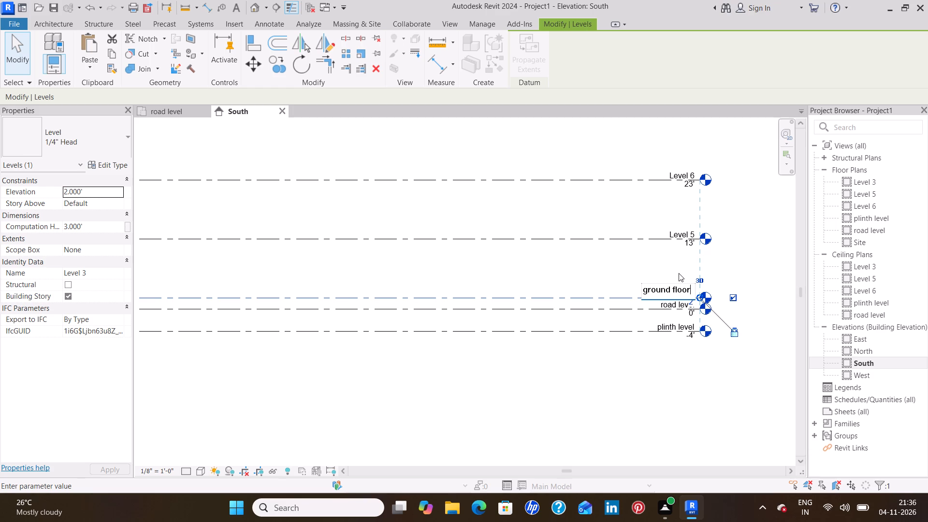
pyautogui.click(676, 267)
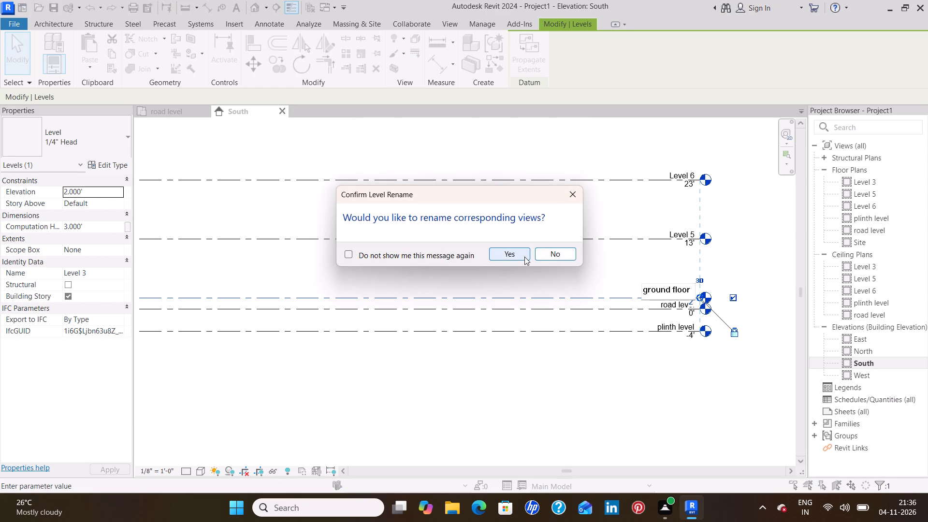
pyautogui.click(524, 257)
# Rename Level 5 as "1st floor" and rename its corresponding views too.
pyautogui.doubleClick(674, 232)
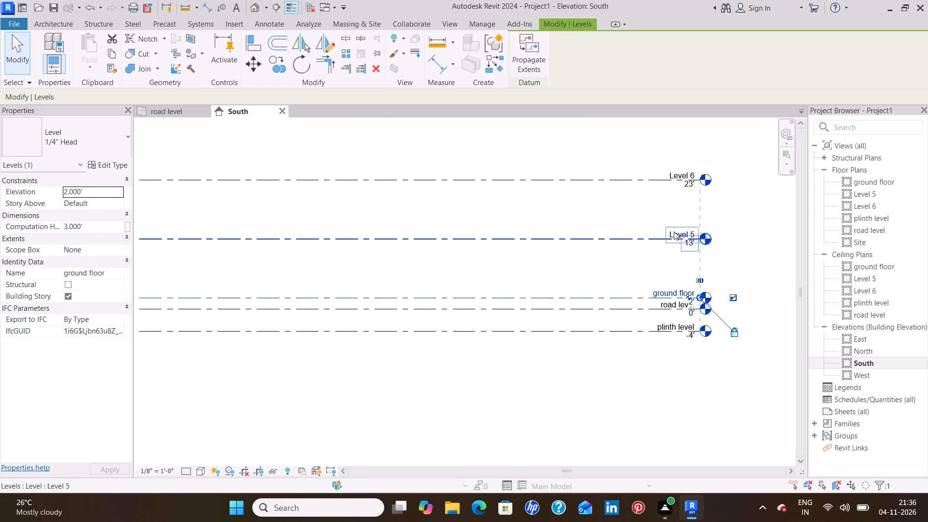
pyautogui.press('BackSpace')
pyautogui.press('BackSpace')
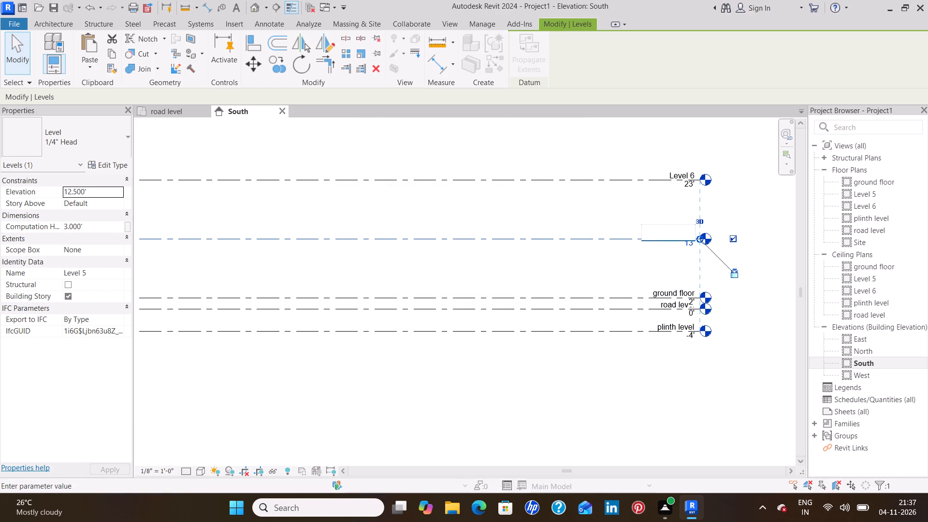
pyautogui.write('fir')
pyautogui.write('st')
pyautogui.press('space')
pyautogui.press('BackSpace')
pyautogui.press('BackSpace')
pyautogui.press('BackSpace')
pyautogui.press('BackSpace')
pyautogui.press('BackSpace')
pyautogui.press('BackSpace')
pyautogui.write('1st floo')
pyautogui.press('r')
pyautogui.click(640, 274)
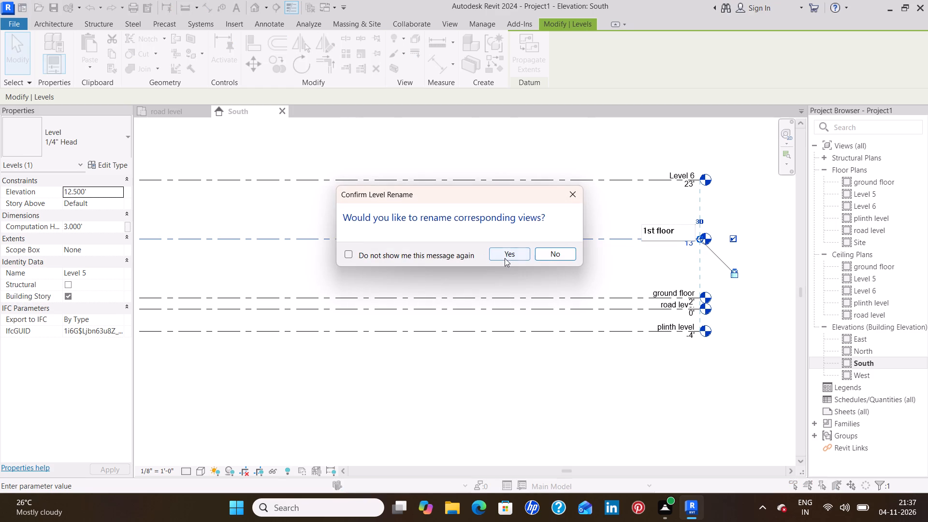
pyautogui.click(505, 258)
# Rename Level 6 as "2nd floor" and rename its corresponding views too.
pyautogui.doubleClick(673, 170)
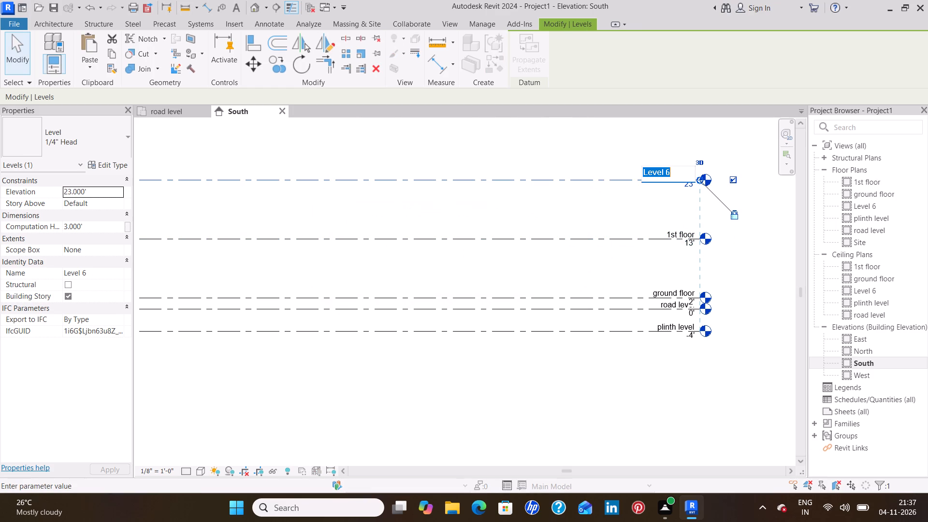
pyautogui.press('BackSpace')
pyautogui.press('BackSpace')
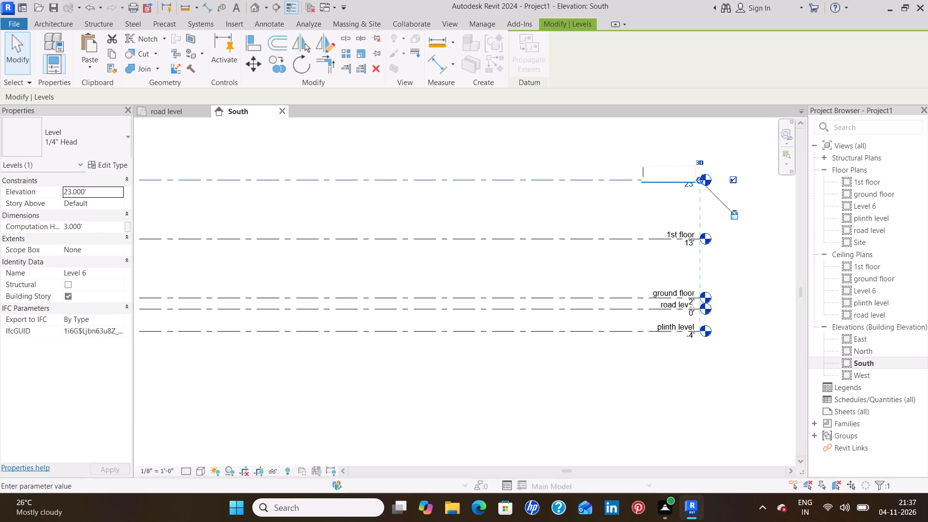
pyautogui.press('2')
pyautogui.write('nd floor')
pyautogui.click(657, 207)
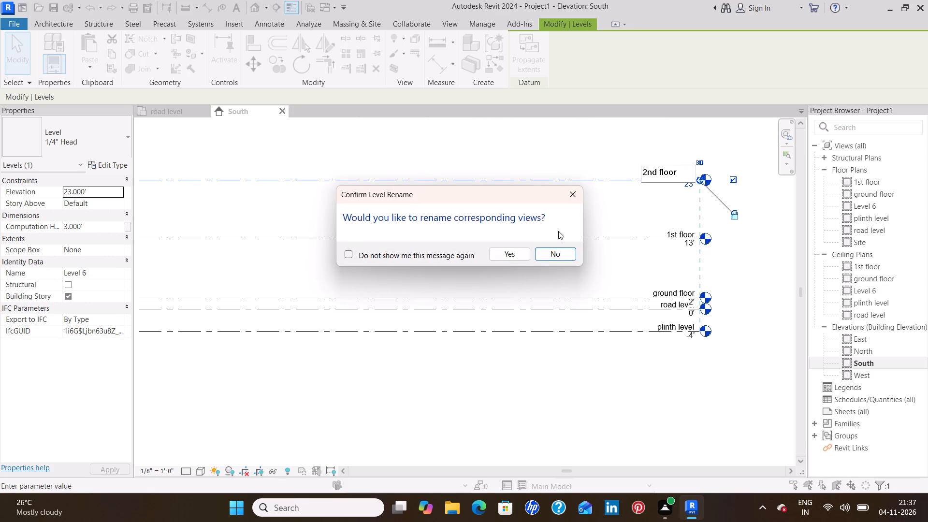
pyautogui.click(523, 254)
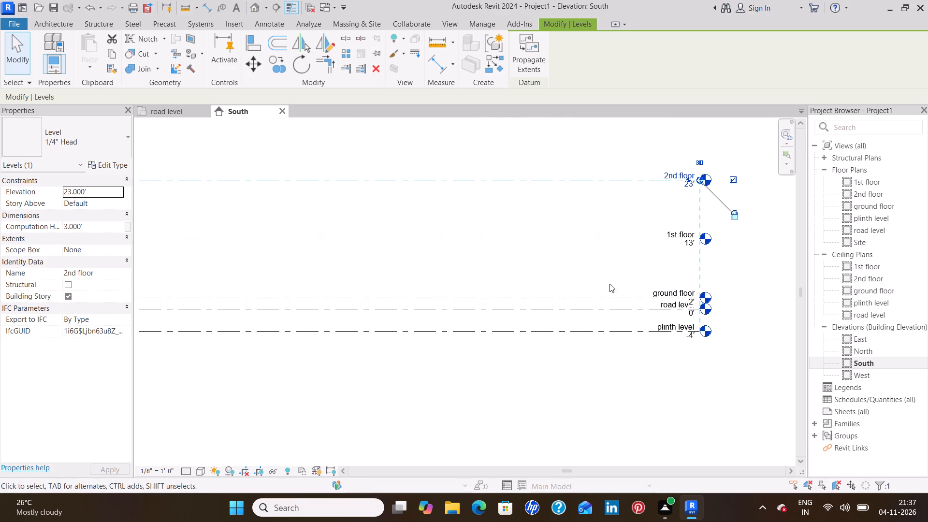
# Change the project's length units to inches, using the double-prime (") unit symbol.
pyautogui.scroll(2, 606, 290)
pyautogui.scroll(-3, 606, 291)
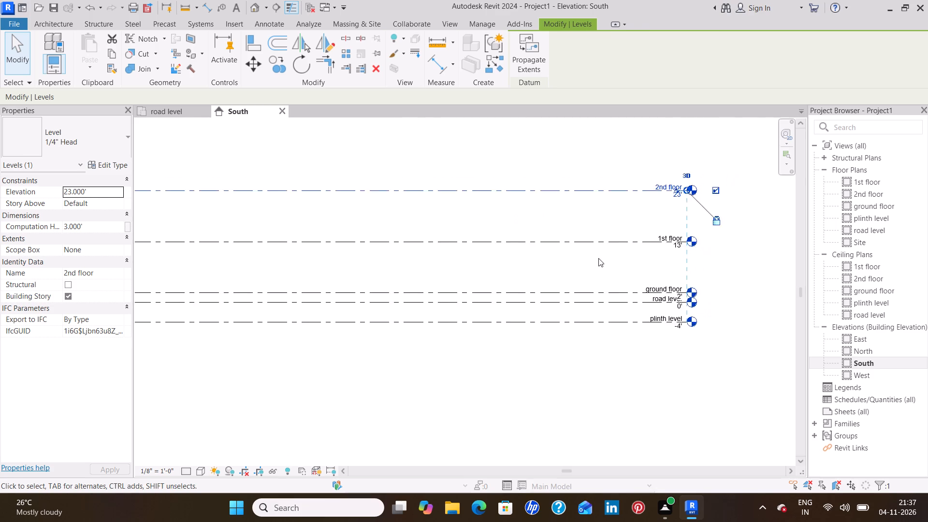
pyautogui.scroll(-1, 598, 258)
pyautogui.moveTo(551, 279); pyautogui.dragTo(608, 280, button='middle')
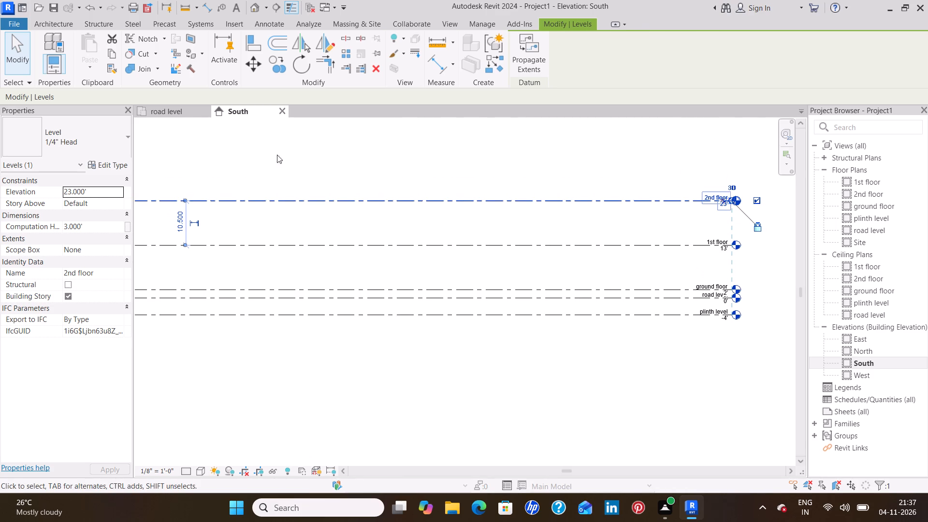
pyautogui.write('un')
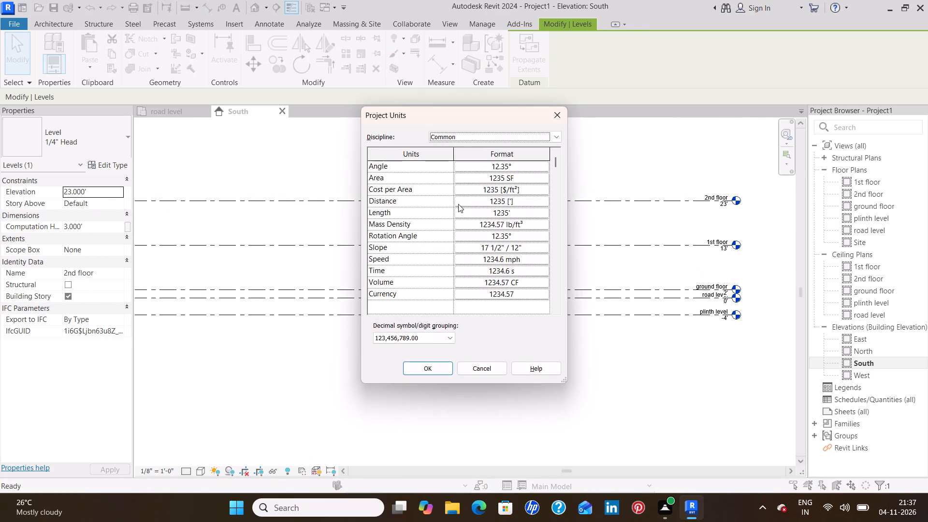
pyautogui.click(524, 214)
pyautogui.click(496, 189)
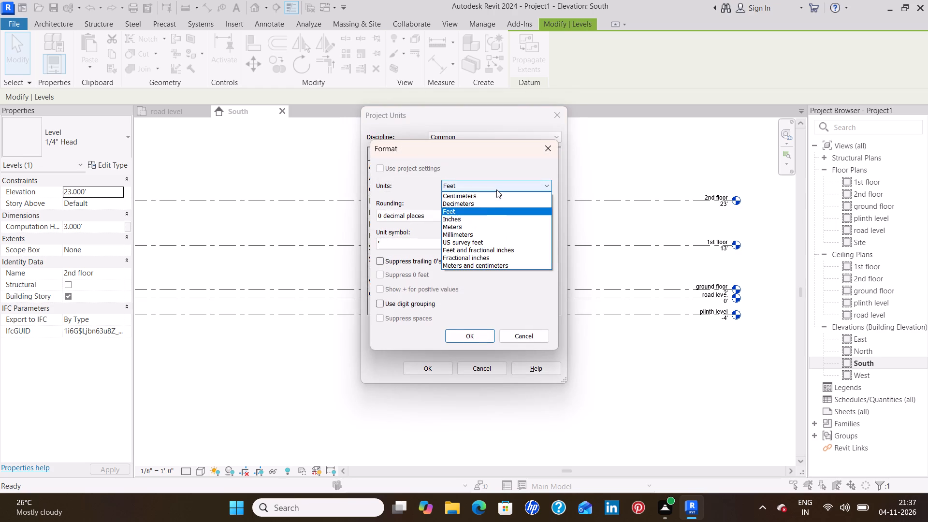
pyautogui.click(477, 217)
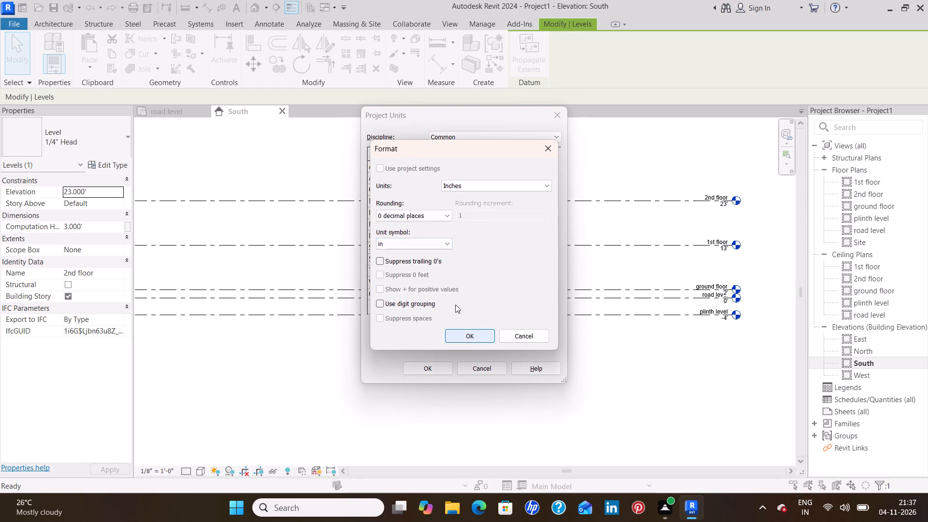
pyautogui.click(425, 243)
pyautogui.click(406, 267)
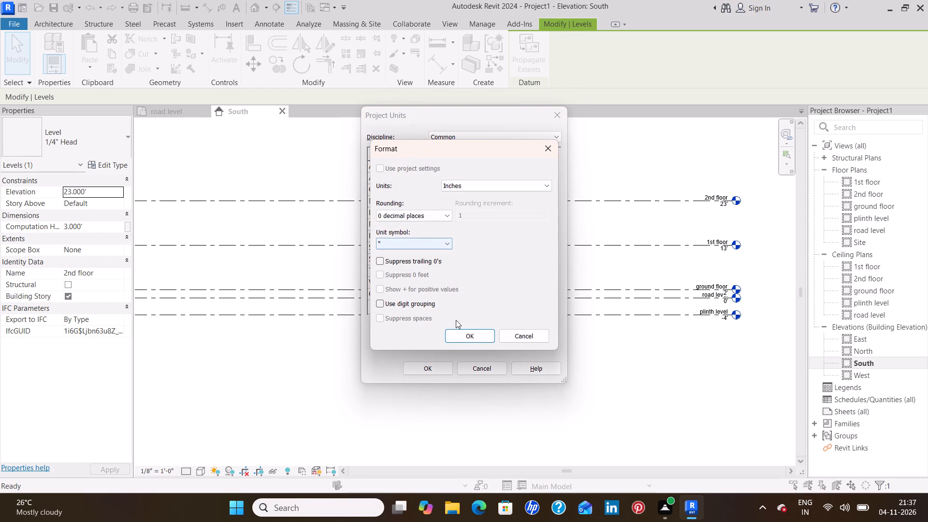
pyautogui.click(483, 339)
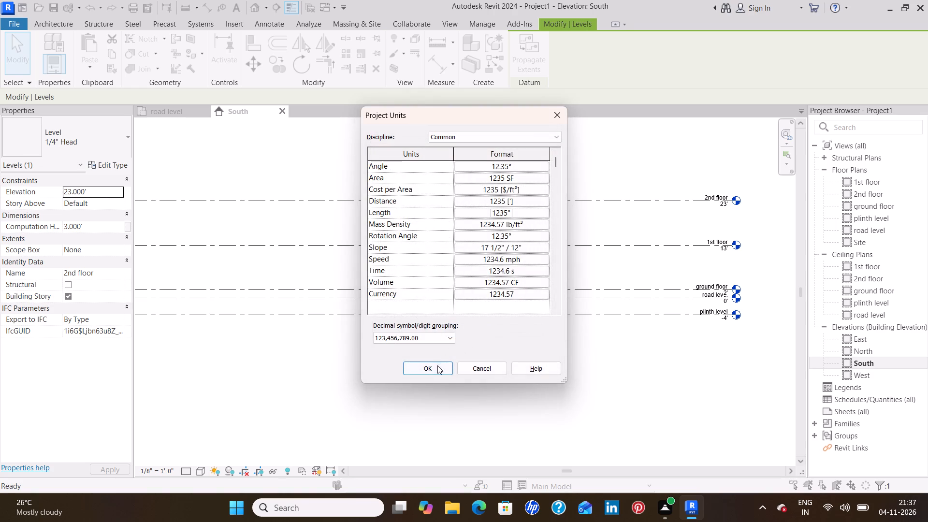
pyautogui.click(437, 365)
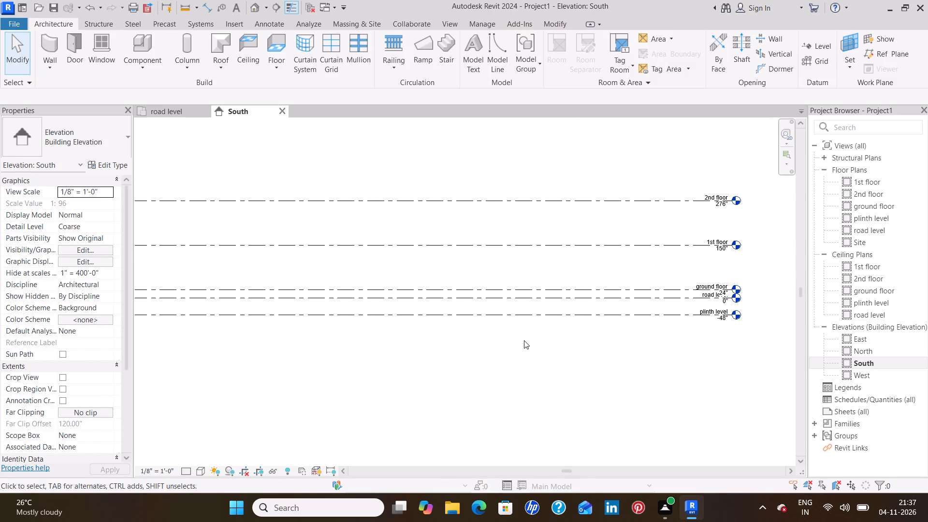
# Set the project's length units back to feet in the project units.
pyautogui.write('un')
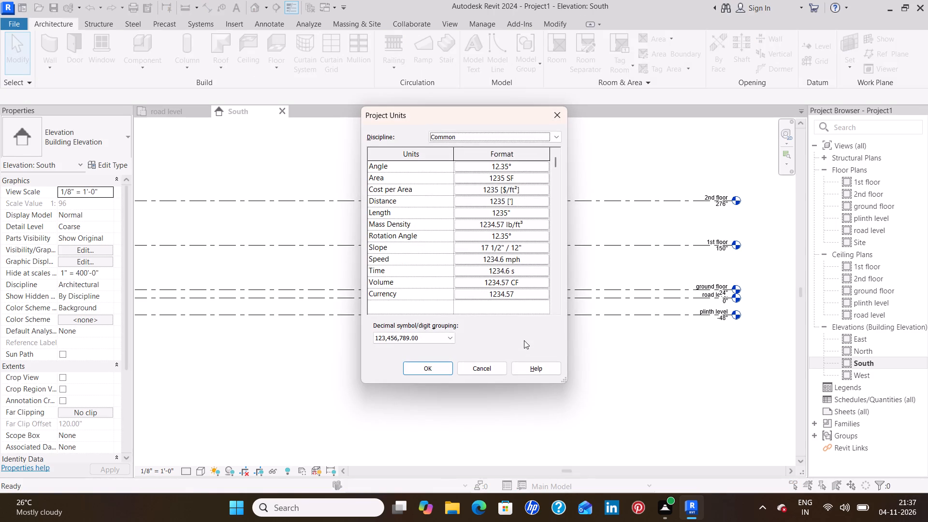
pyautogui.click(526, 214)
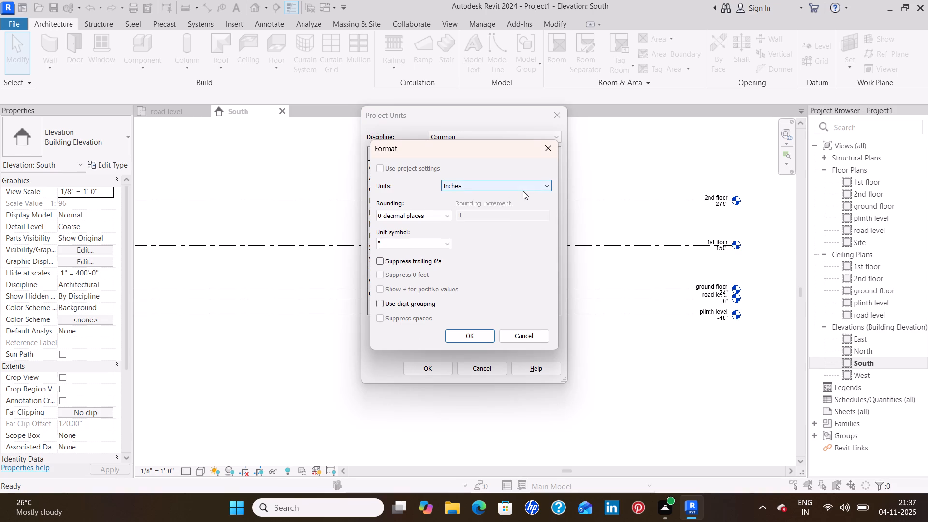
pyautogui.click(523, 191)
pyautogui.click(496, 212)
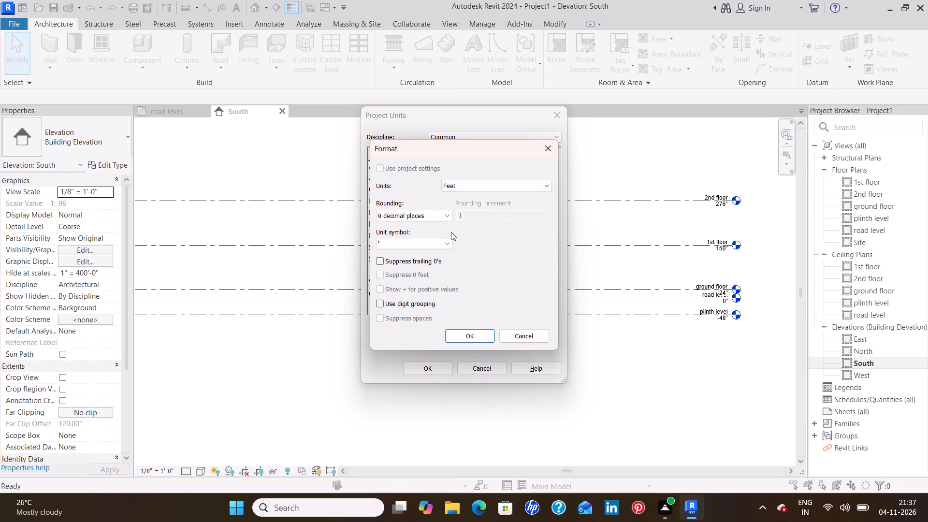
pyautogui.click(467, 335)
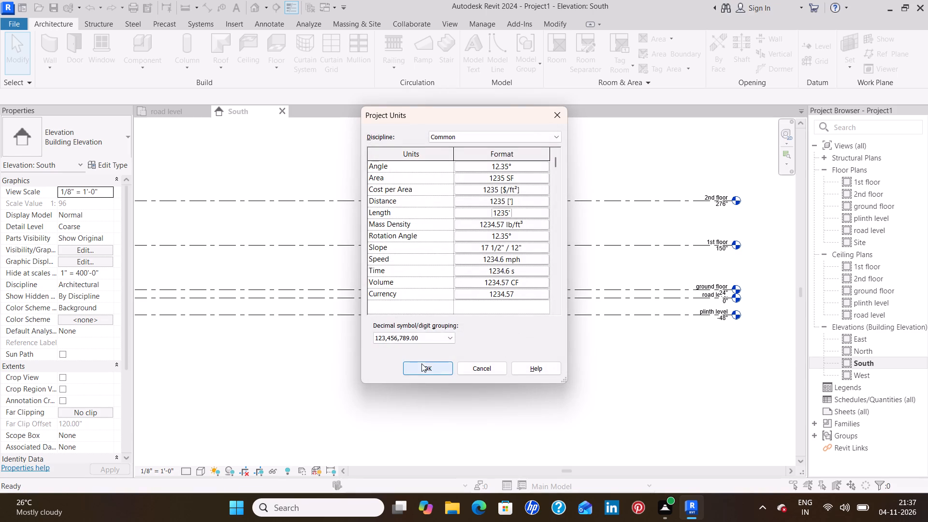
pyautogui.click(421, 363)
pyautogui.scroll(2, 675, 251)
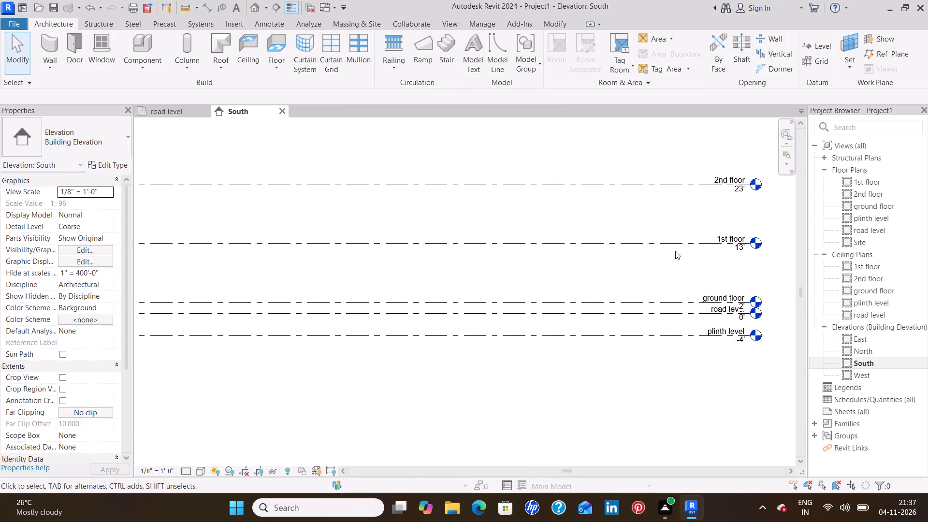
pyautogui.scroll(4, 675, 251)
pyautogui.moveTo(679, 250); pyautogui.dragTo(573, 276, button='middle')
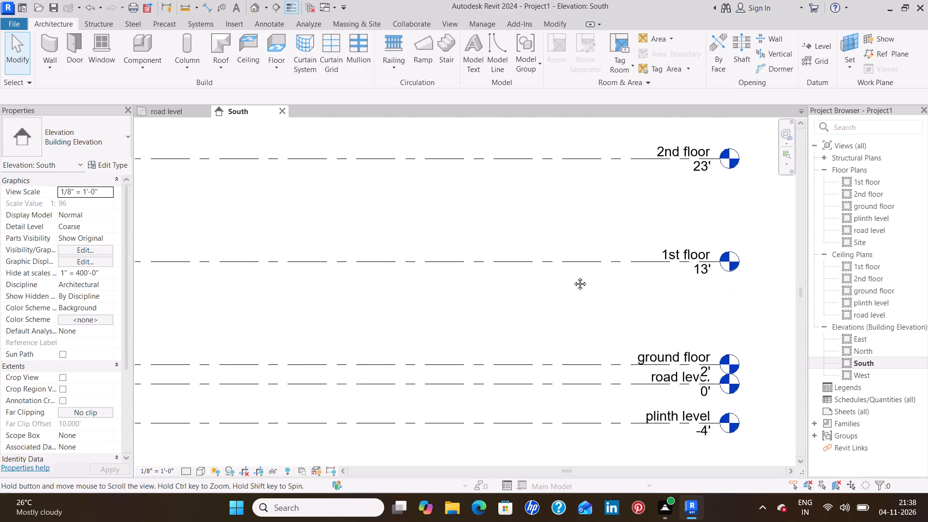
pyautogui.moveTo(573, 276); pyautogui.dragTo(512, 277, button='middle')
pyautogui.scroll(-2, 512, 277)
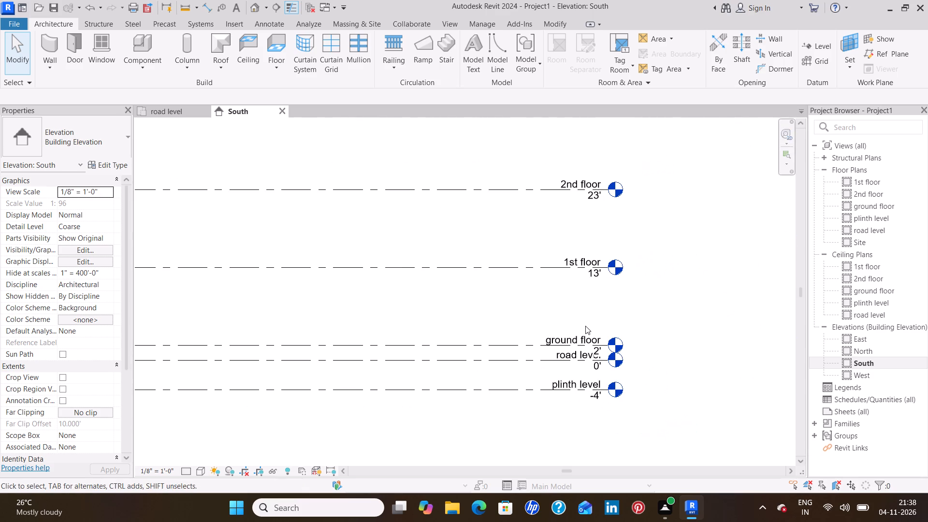
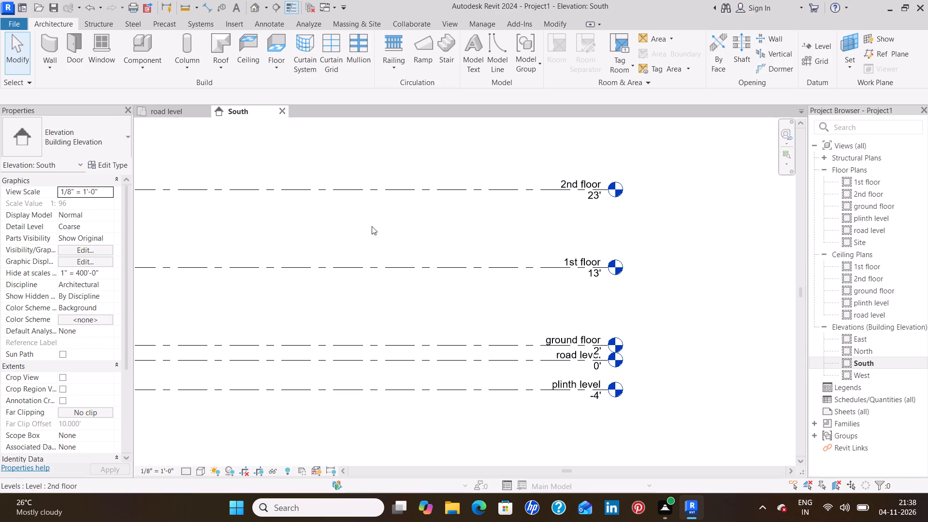
# Set the distance between the 1st floor and 2nd floor levels to 10'6".
pyautogui.click(385, 190)
pyautogui.scroll(-7, 385, 191)
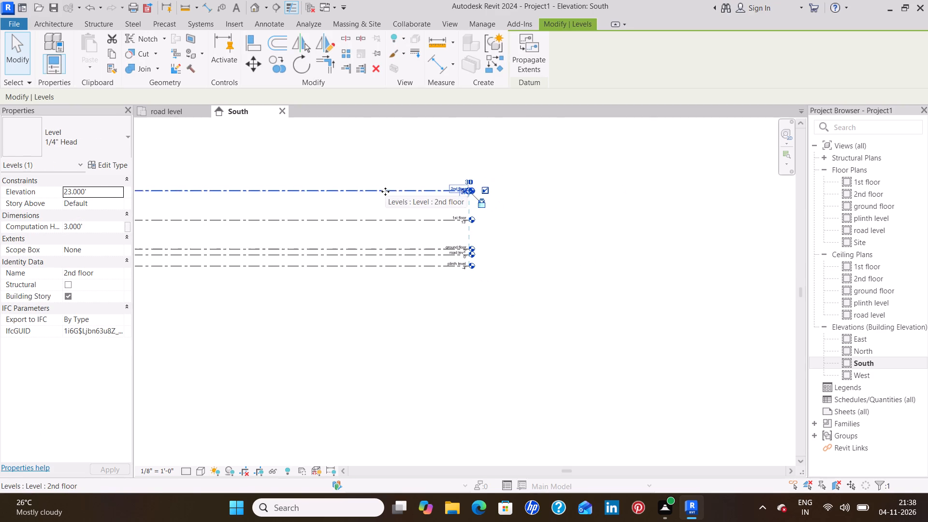
pyautogui.moveTo(370, 199); pyautogui.dragTo(489, 261, button='middle')
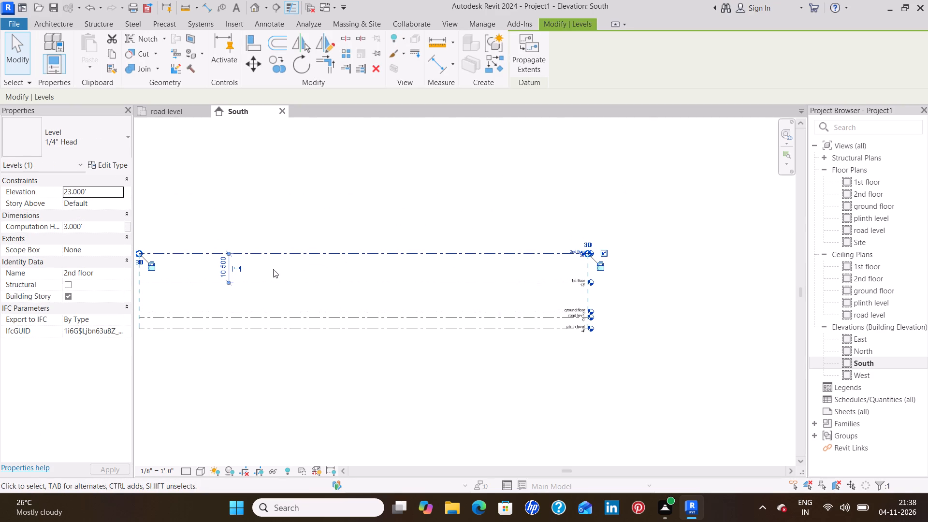
pyautogui.click(220, 269)
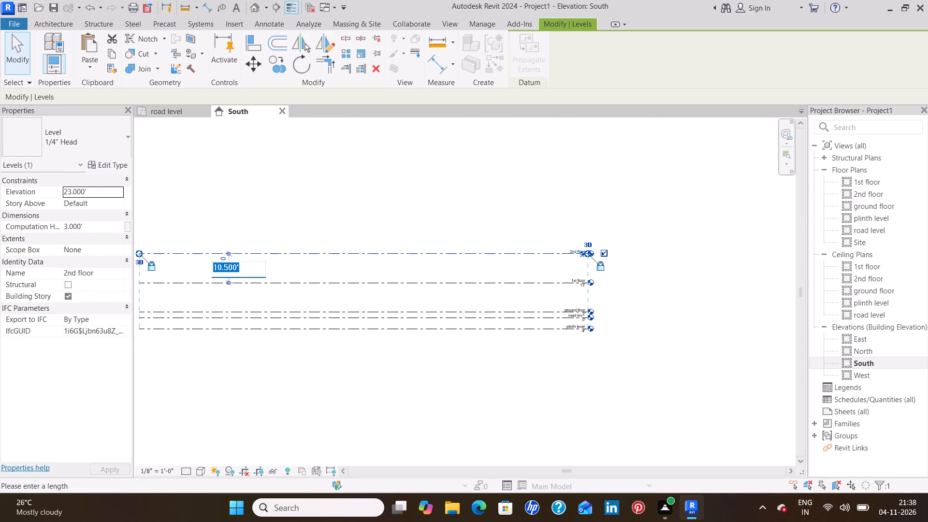
pyautogui.press('BackSpace')
pyautogui.write("10'6")
pyautogui.hotkey('shift', '"')
pyautogui.press('Return')
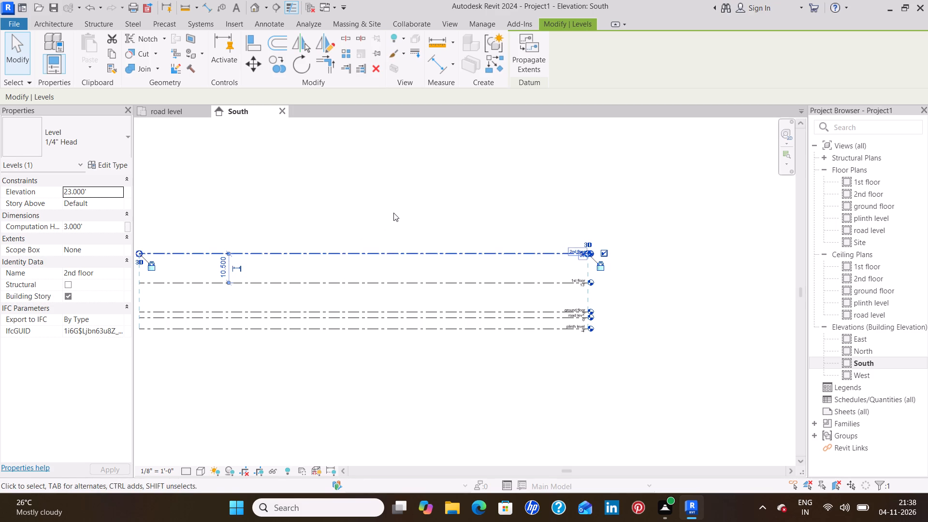
pyautogui.press('Escape')
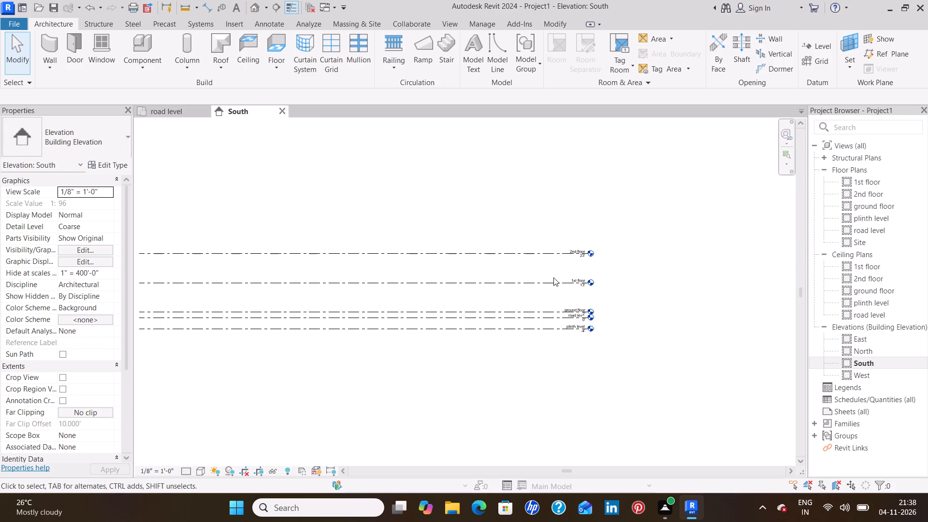
# Open the ground floor plan view.
pyautogui.doubleClick(896, 211)
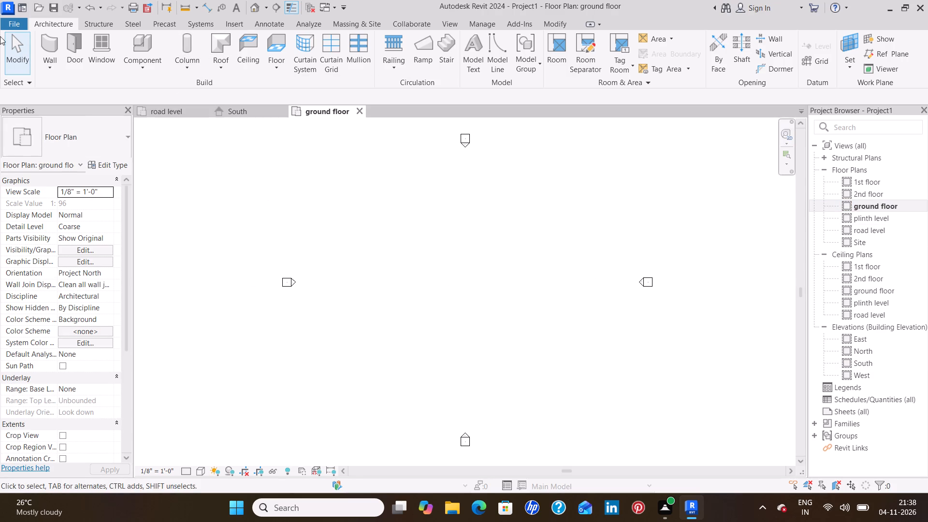
# Start a wall and duplicate the Generic - 8" basic wall type as "Generic - 9"".
pyautogui.click(55, 47)
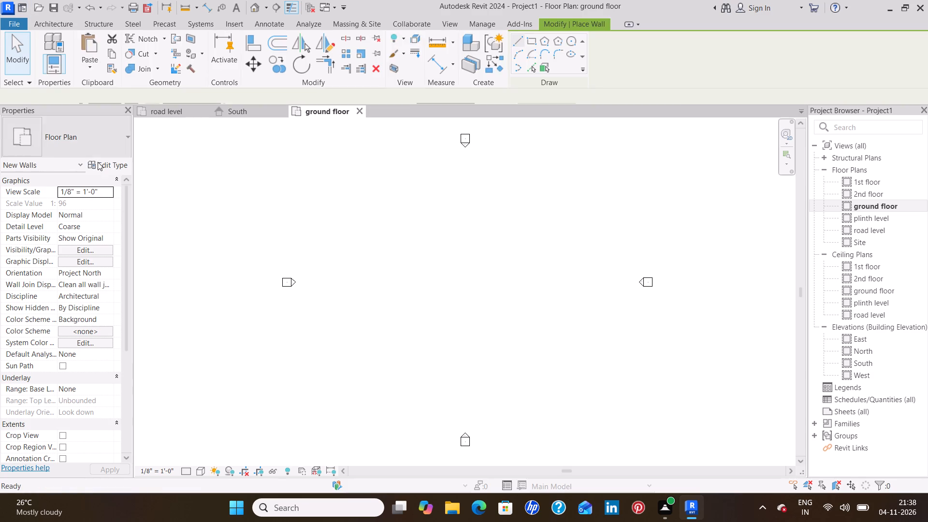
pyautogui.click(99, 145)
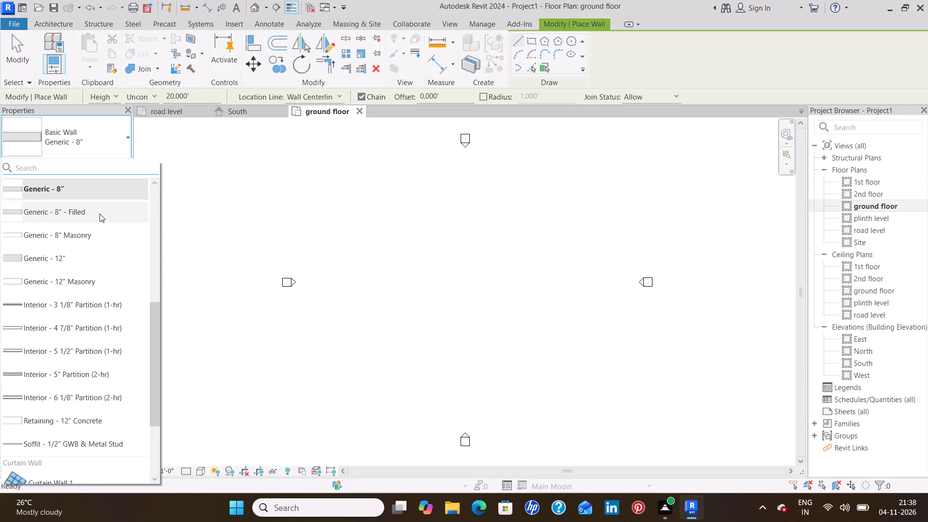
pyautogui.scroll(2, 81, 246)
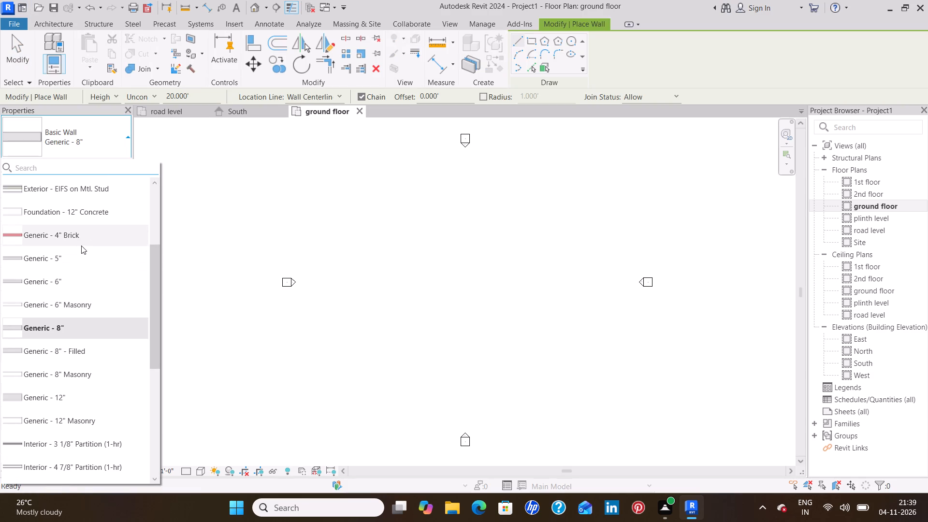
pyautogui.scroll(-3, 81, 246)
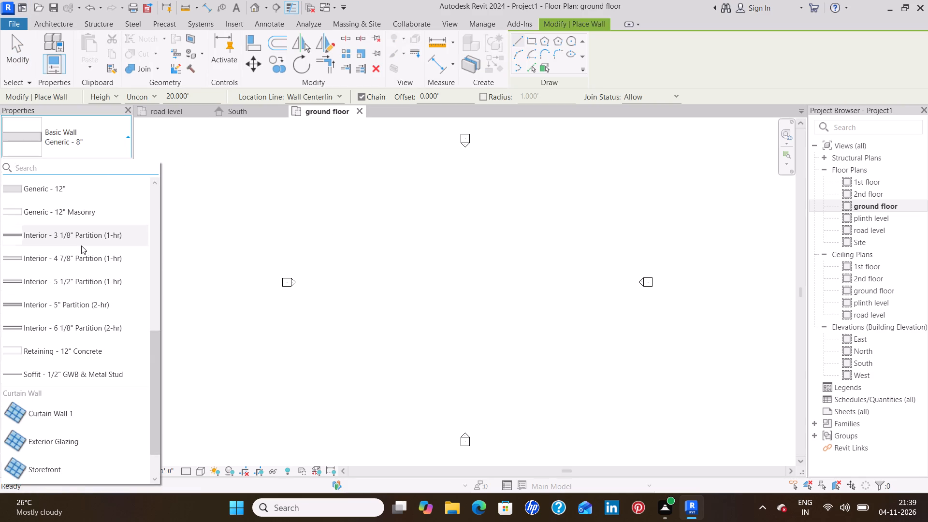
pyautogui.scroll(6, 81, 246)
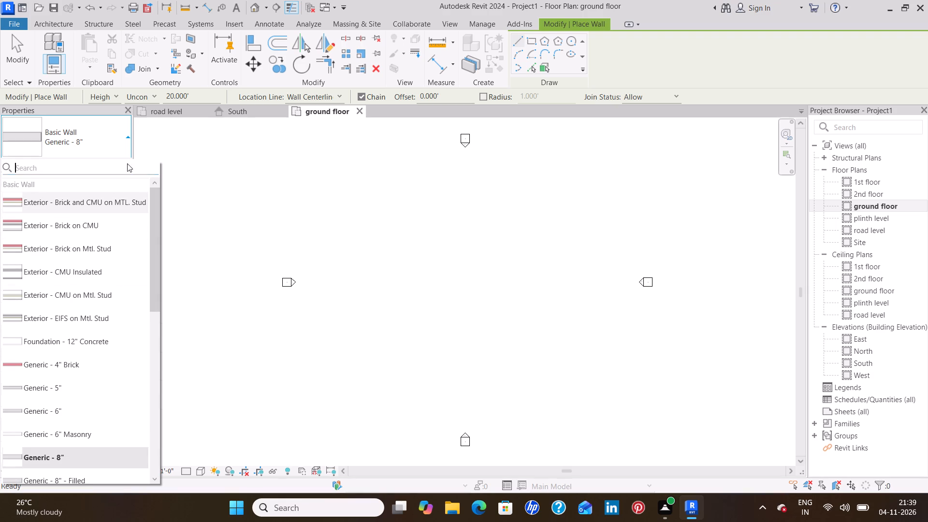
pyautogui.click(101, 130)
pyautogui.click(108, 166)
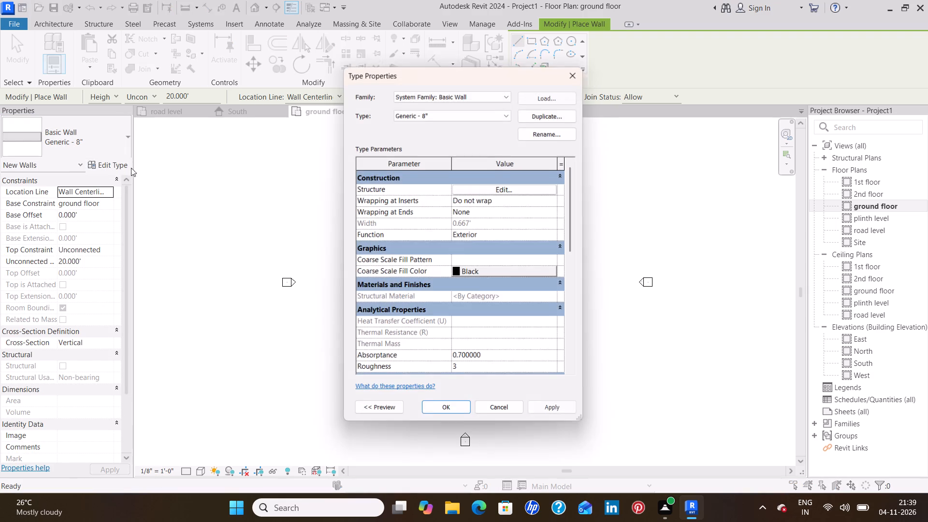
pyautogui.click(542, 112)
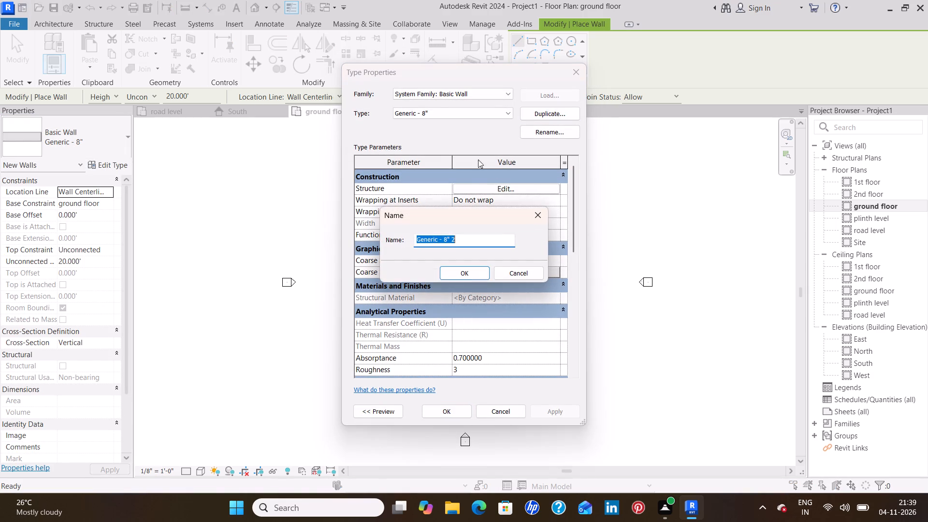
pyautogui.click(471, 241)
pyautogui.press('BackSpace')
pyautogui.press('BackSpace')
pyautogui.press('BackSpace')
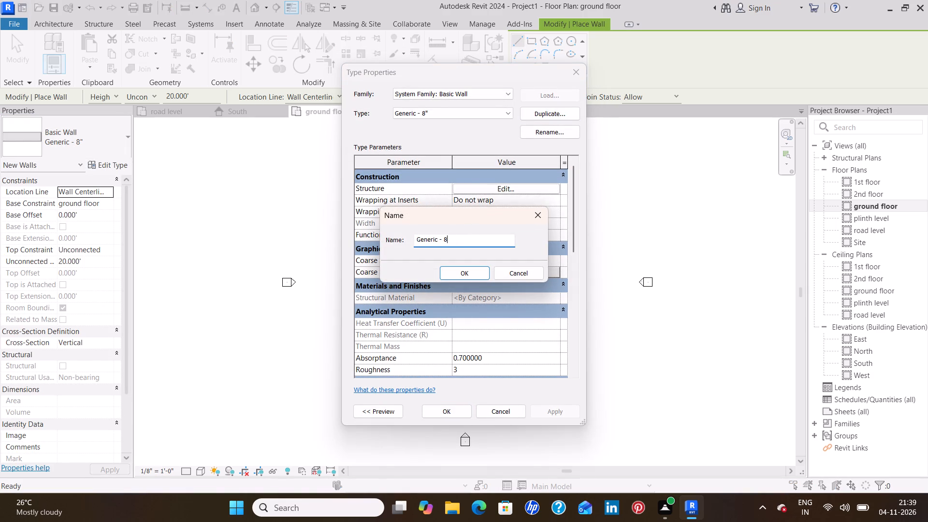
pyautogui.press('BackSpace')
pyautogui.press('9')
pyautogui.hotkey('shift', '"')
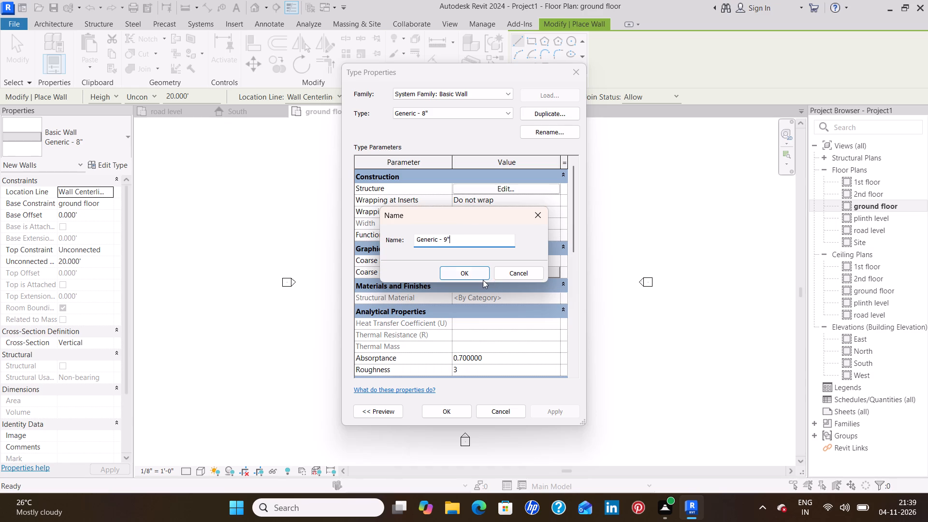
pyautogui.click(481, 280)
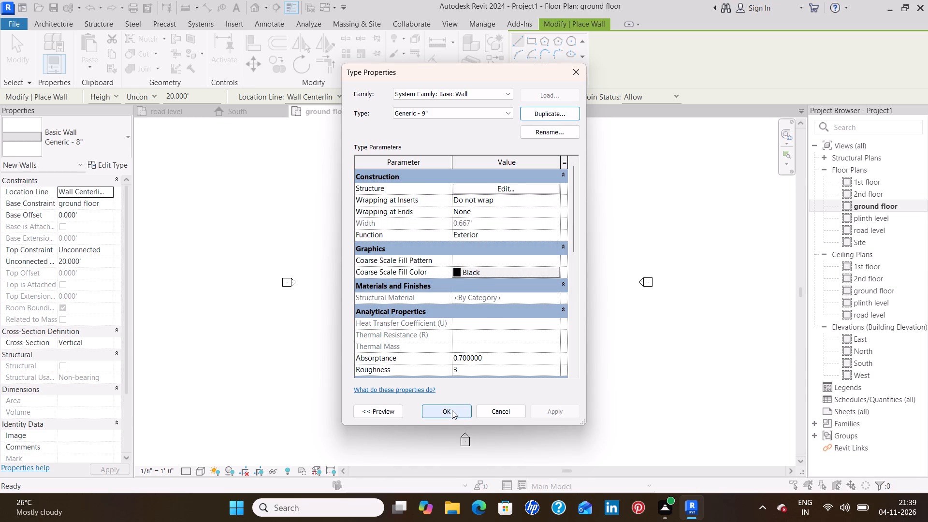
pyautogui.click(452, 410)
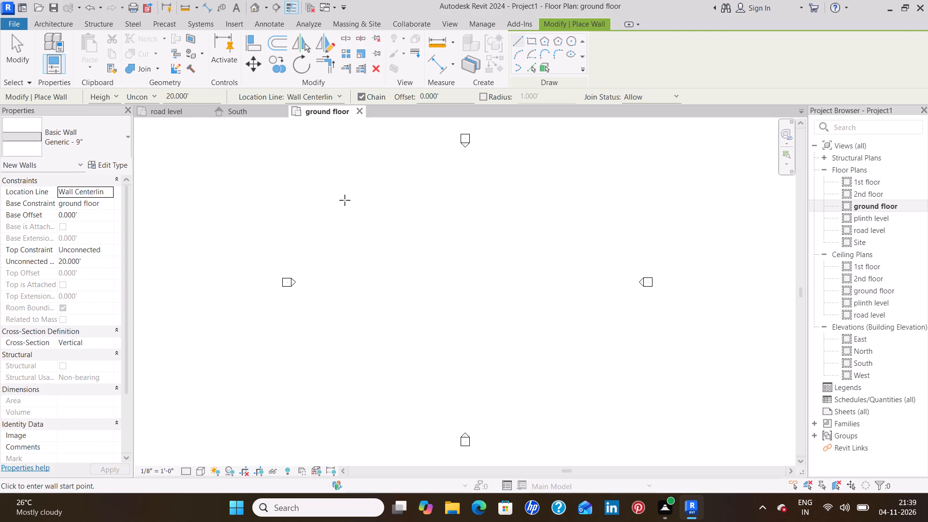
# Draw a 50' horizontal Generic - 9" wall running east between the elevation markers, in the northern part of the plan.
pyautogui.click(345, 200)
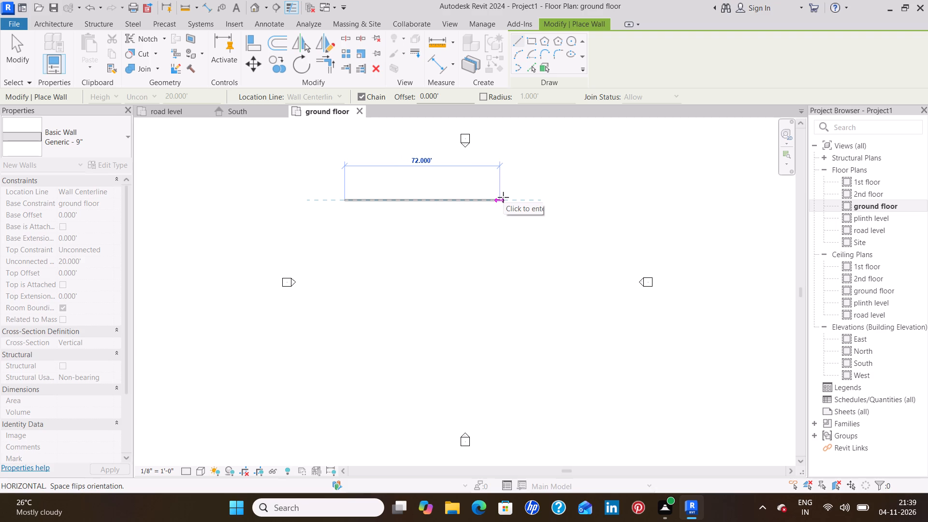
pyautogui.write('50')
pyautogui.press("'")
pyautogui.press('Return')
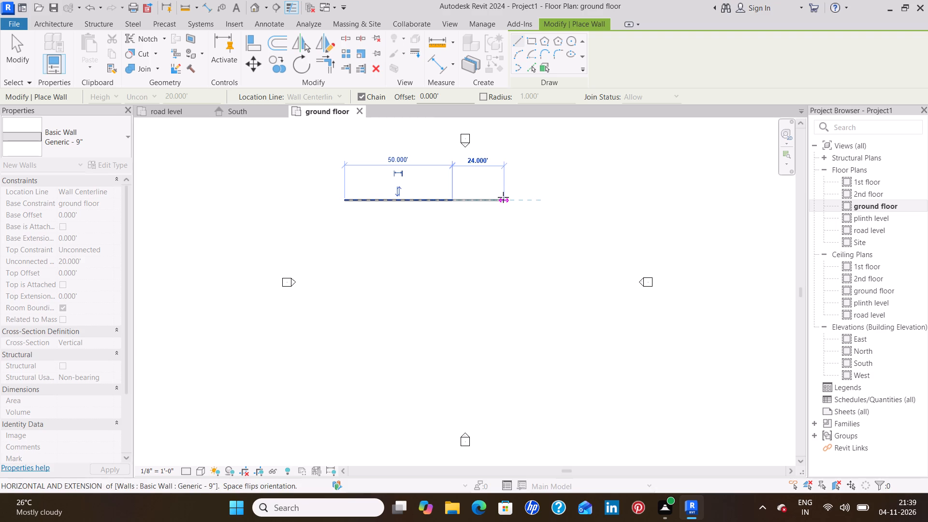
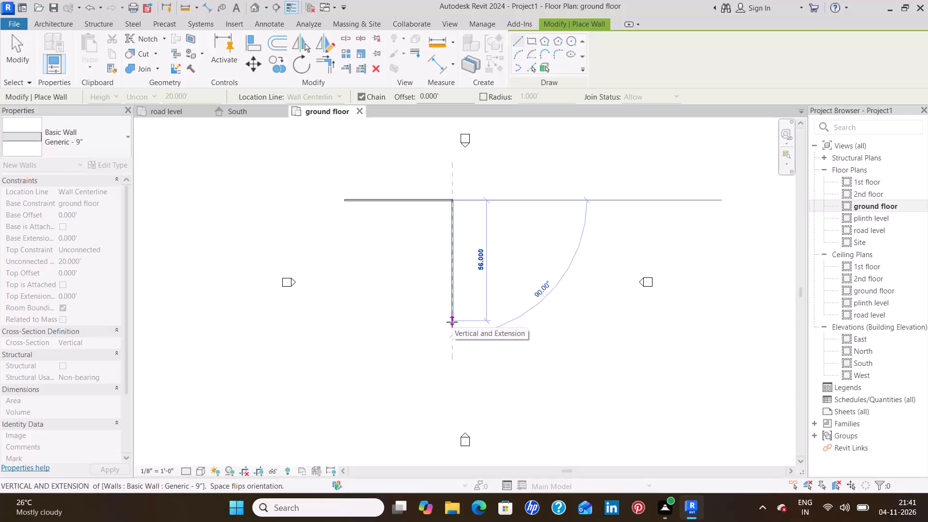
# Close the wall rectangle with a 28'10" east wall running south, a south wall back west, and a west wall up to the start point.
pyautogui.write('28')
pyautogui.write("'10")
pyautogui.hotkey('shift', '"')
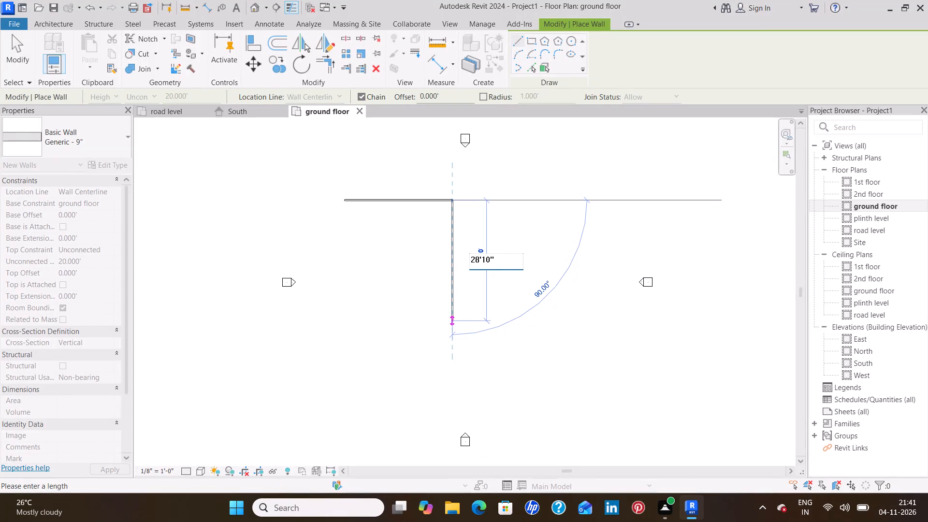
pyautogui.press('Return')
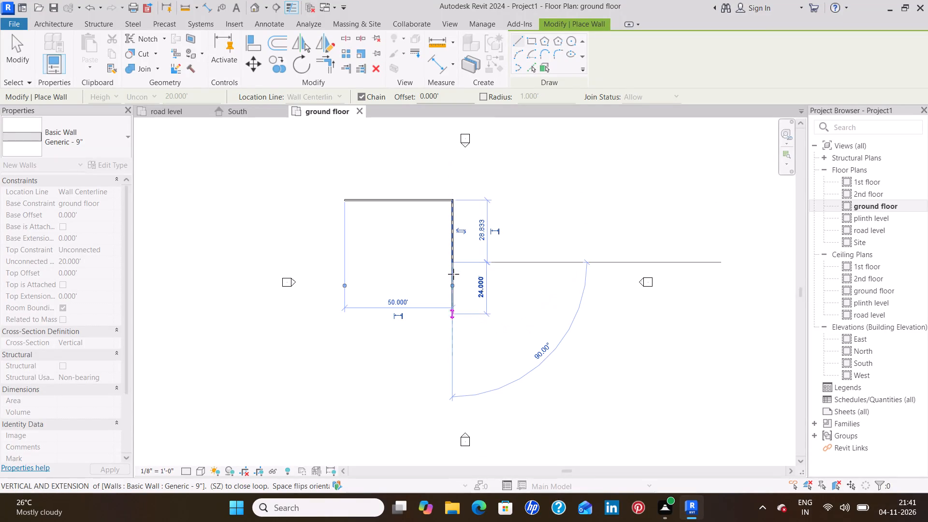
pyautogui.click(343, 262)
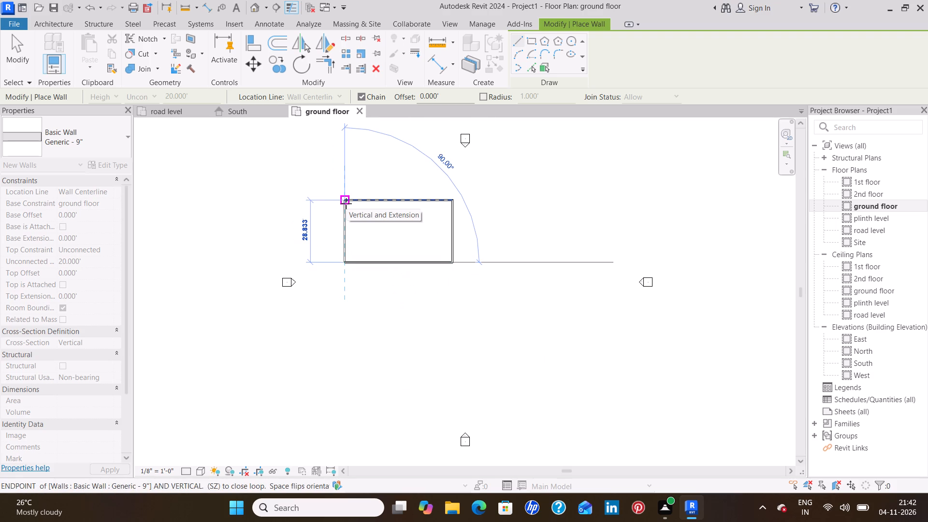
pyautogui.click(346, 201)
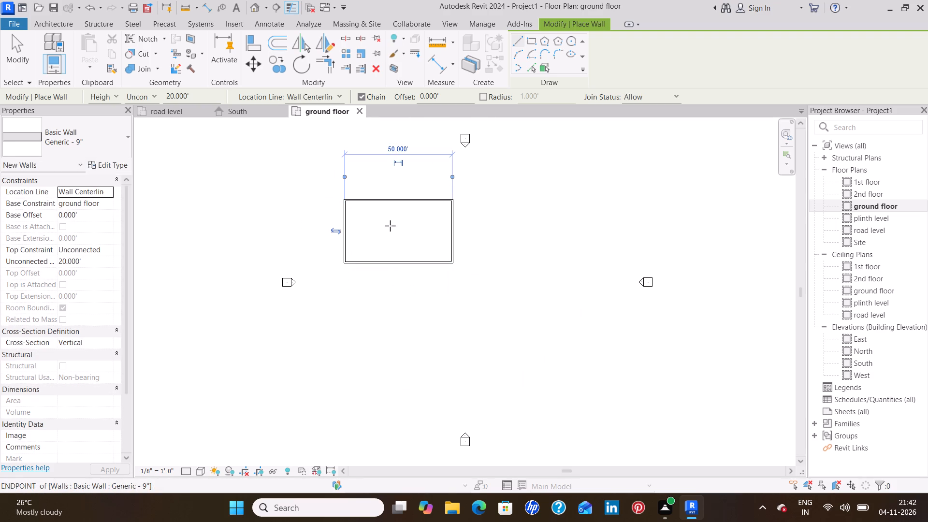
pyautogui.scroll(7, 390, 222)
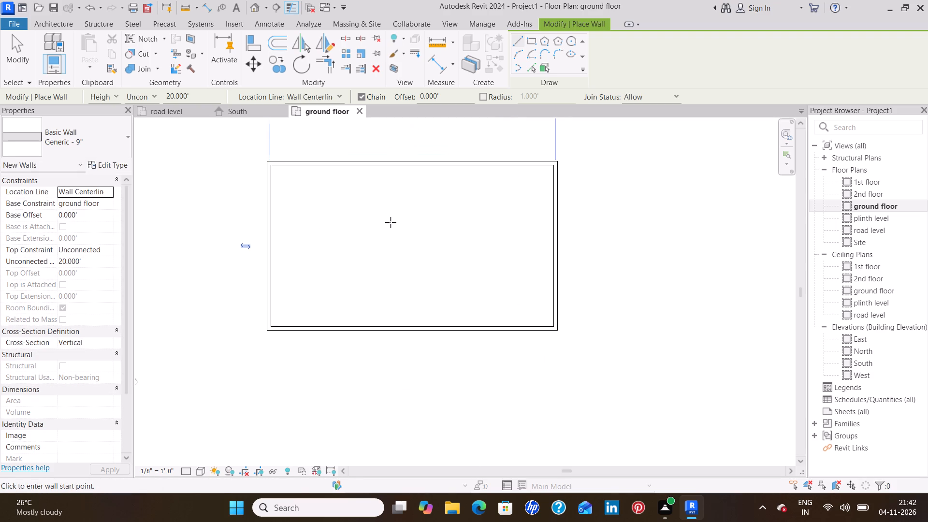
pyautogui.moveTo(395, 222); pyautogui.dragTo(442, 340, button='middle')
pyautogui.scroll(-7, 459, 333)
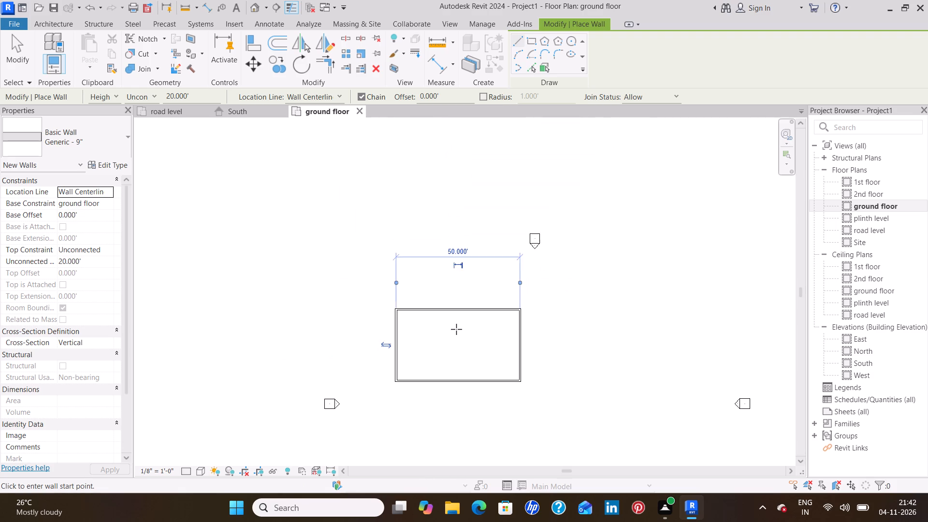
pyautogui.press('Escape')
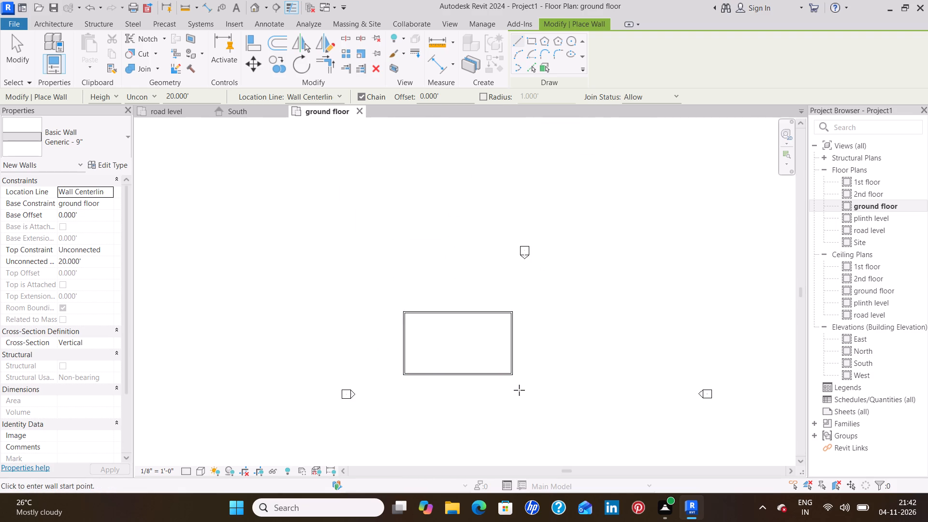
pyautogui.press('Escape')
# Move the four-wall rectangle about 44' diagonally southeast at 45°, centring it between the elevation markers.
pyautogui.moveTo(522, 390); pyautogui.dragTo(514, 367)
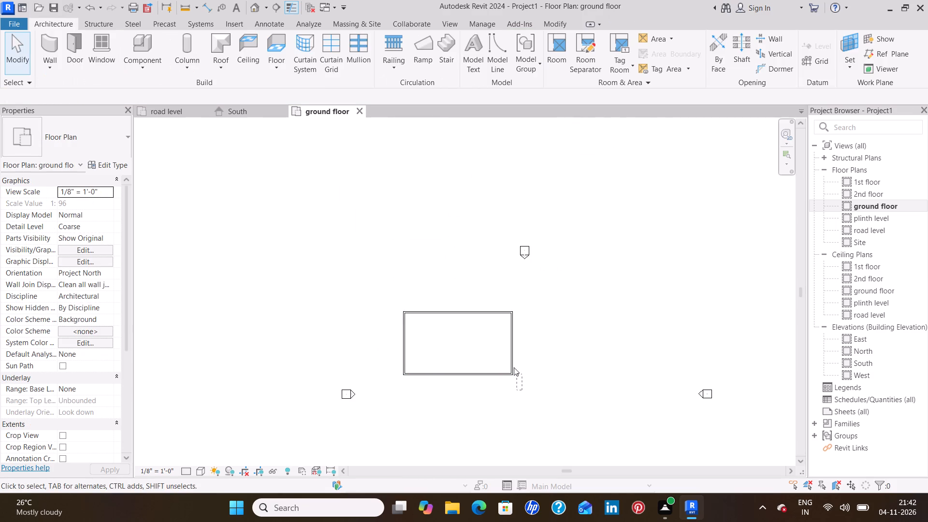
pyautogui.moveTo(514, 367); pyautogui.dragTo(372, 268)
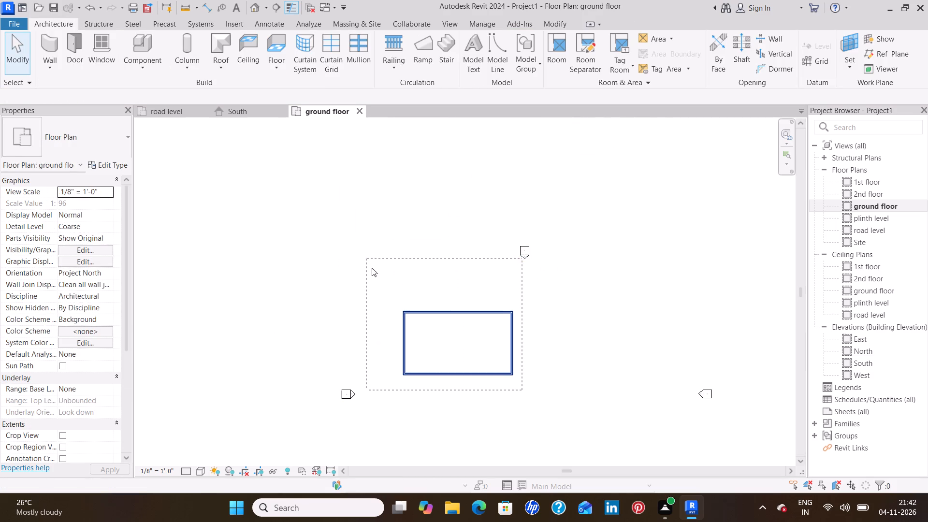
pyautogui.moveTo(372, 268); pyautogui.dragTo(376, 278)
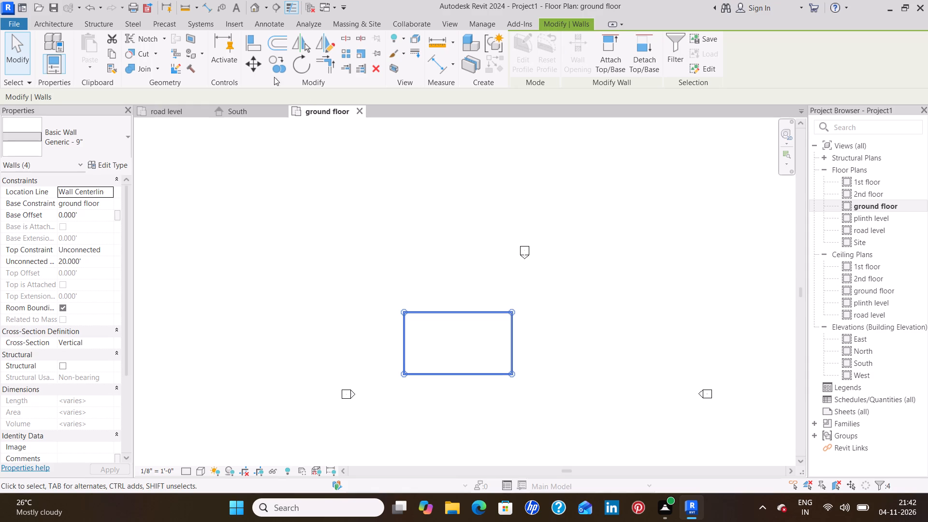
pyautogui.click(258, 69)
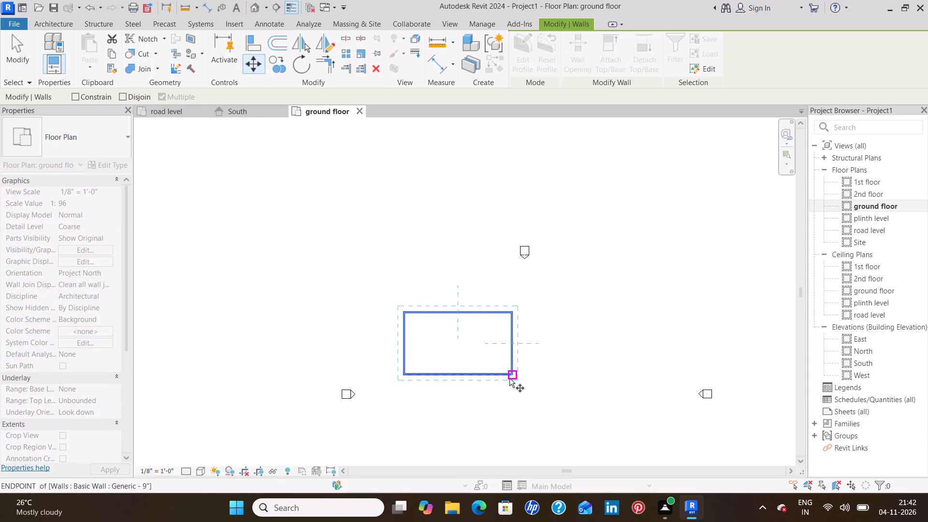
pyautogui.moveTo(510, 379); pyautogui.dragTo(574, 443)
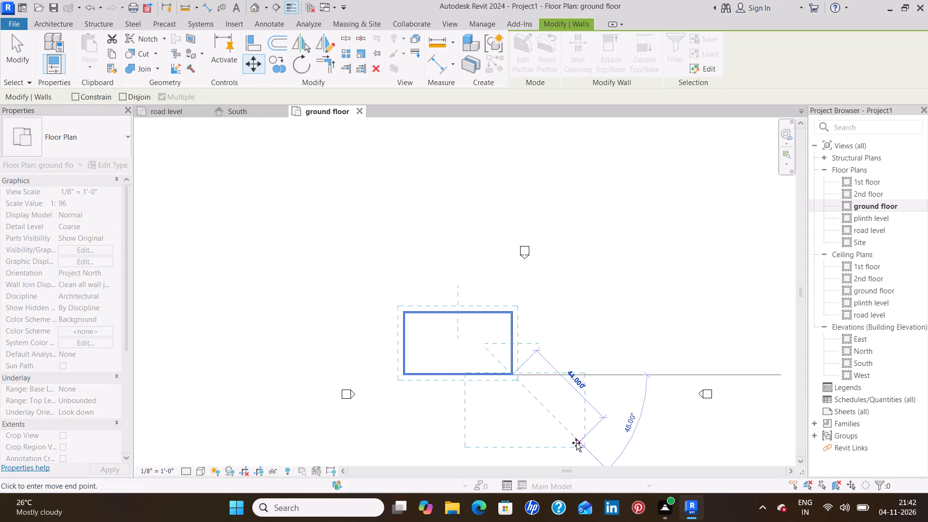
pyautogui.click(576, 442)
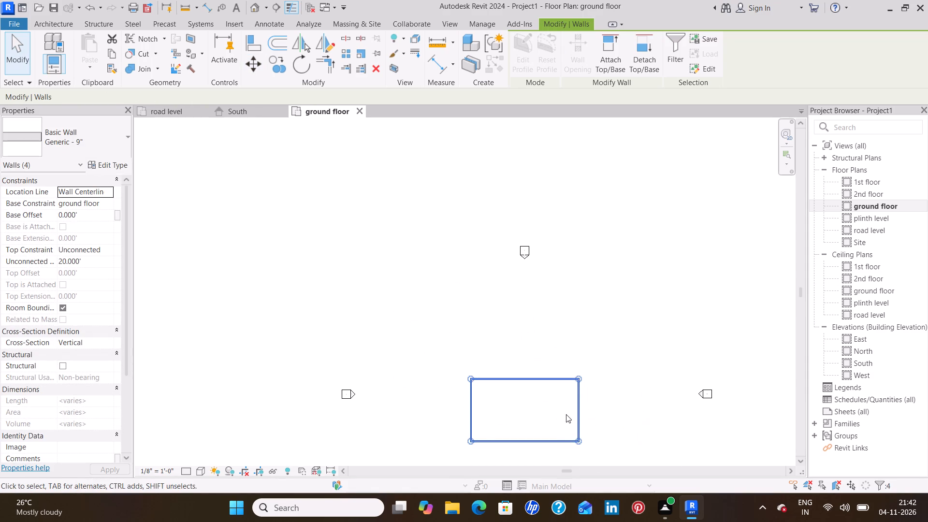
pyautogui.scroll(-2, 565, 413)
pyautogui.moveTo(560, 416); pyautogui.dragTo(458, 256, button='middle')
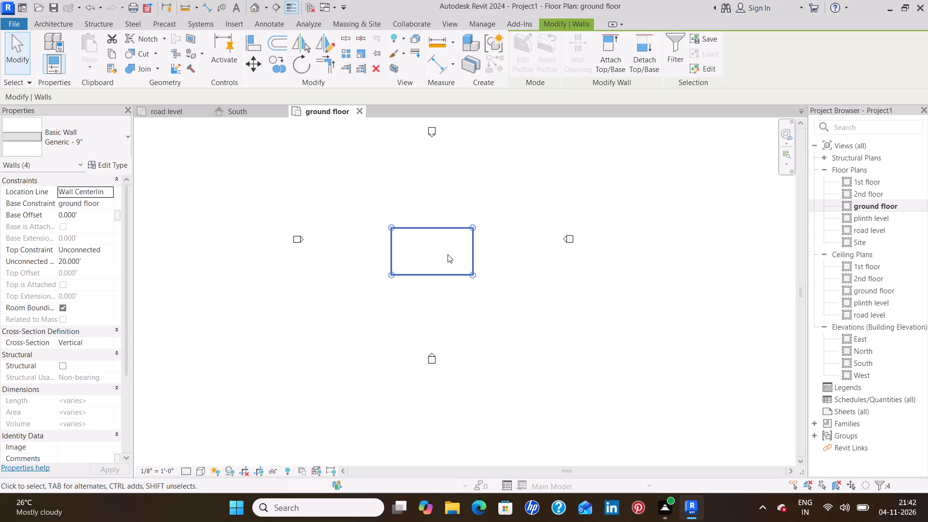
pyautogui.scroll(6, 446, 254)
pyautogui.press('Escape')
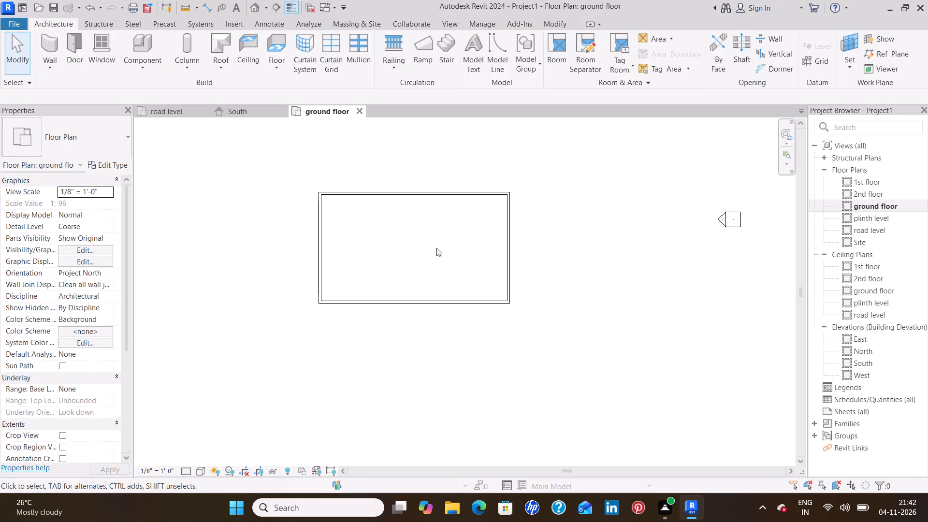
# Start a wall and duplicate the Generic - 9" basic wall type as "Generic - 4.5"".
pyautogui.scroll(5, 386, 219)
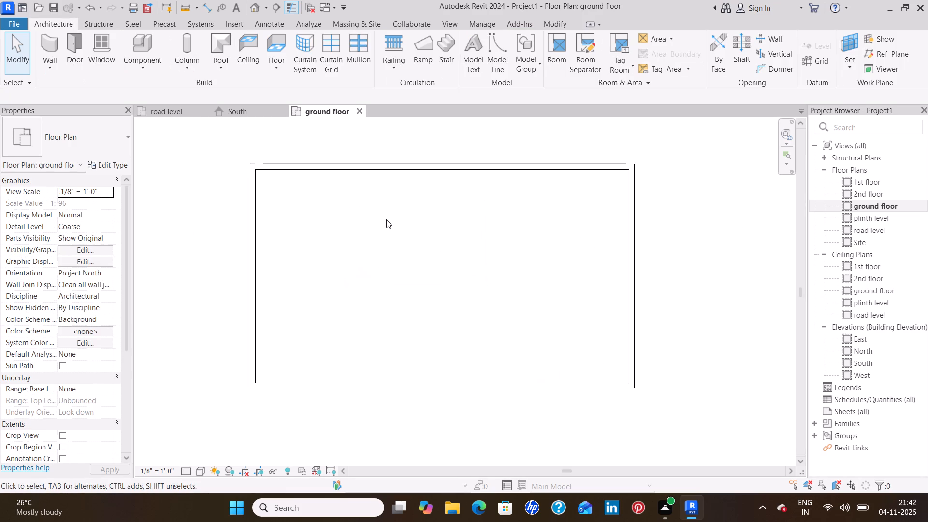
pyautogui.scroll(2, 387, 216)
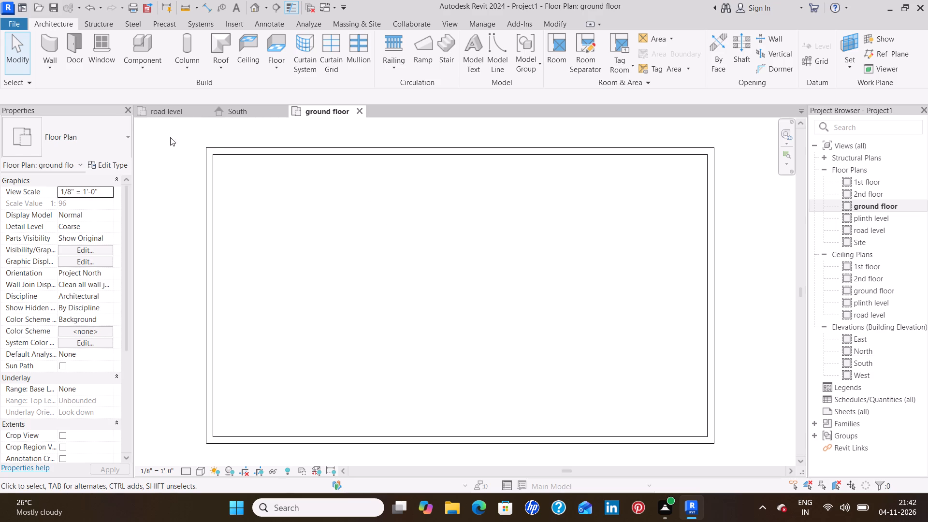
pyautogui.click(41, 36)
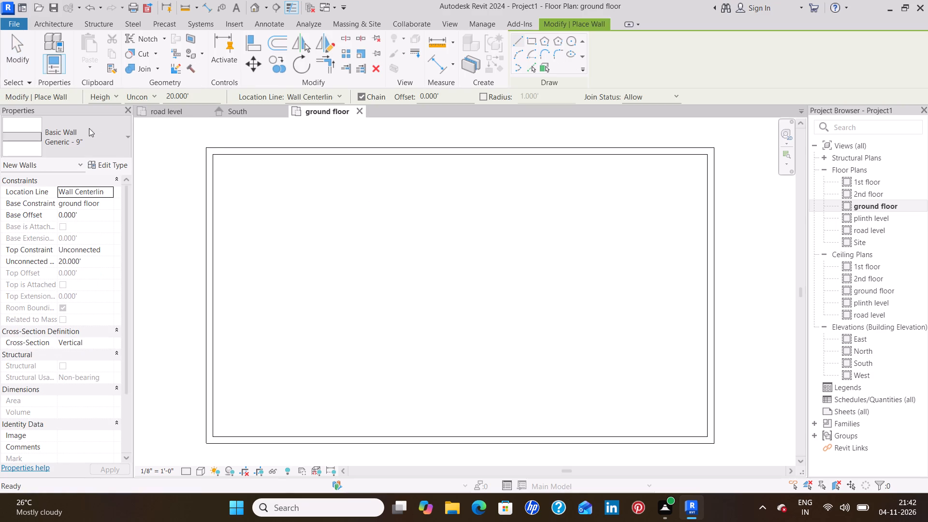
pyautogui.click(114, 147)
pyautogui.scroll(1, 84, 236)
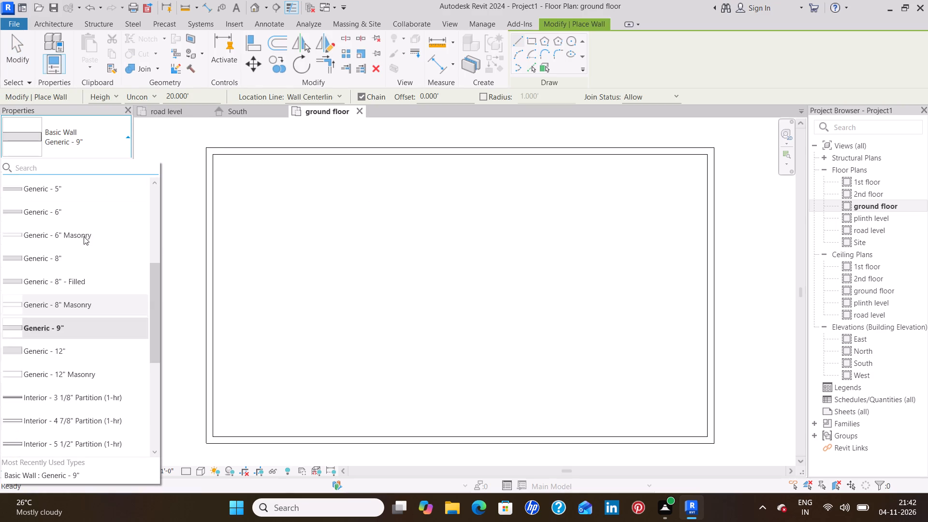
pyautogui.scroll(2, 84, 236)
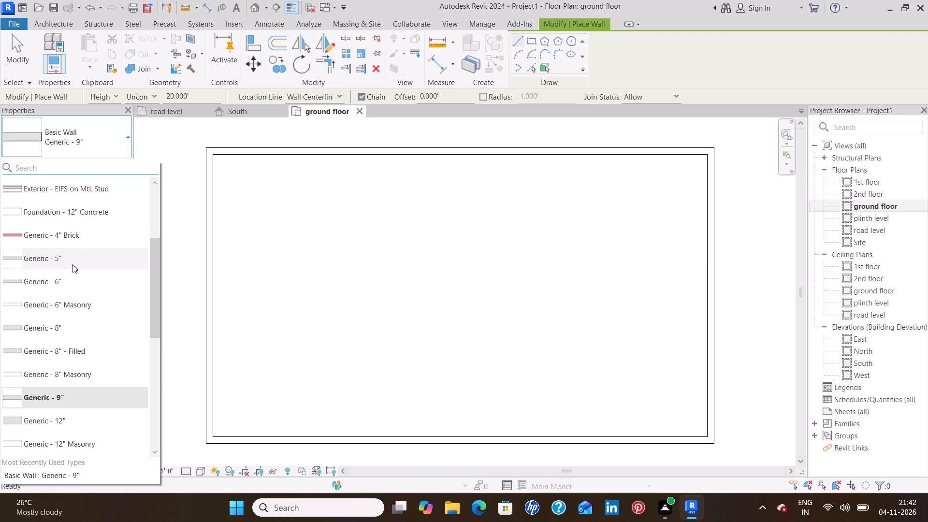
pyautogui.click(106, 142)
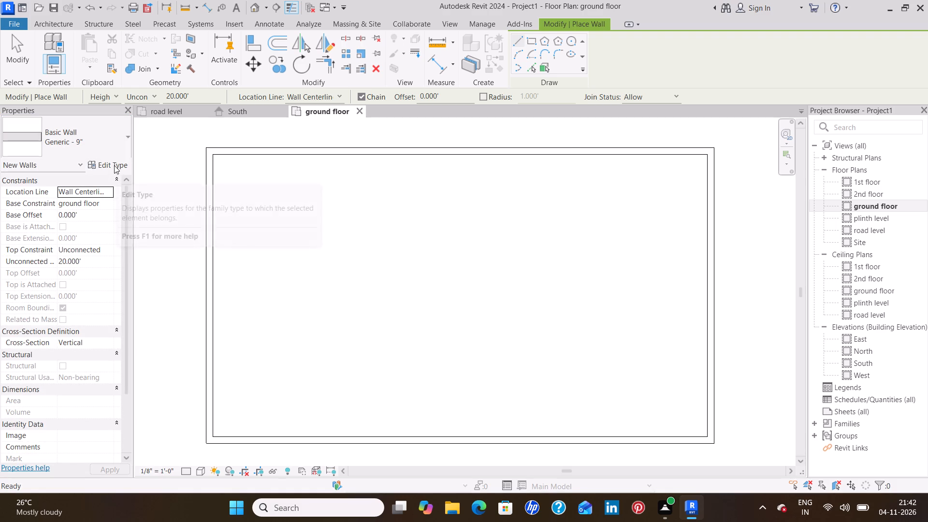
pyautogui.click(114, 165)
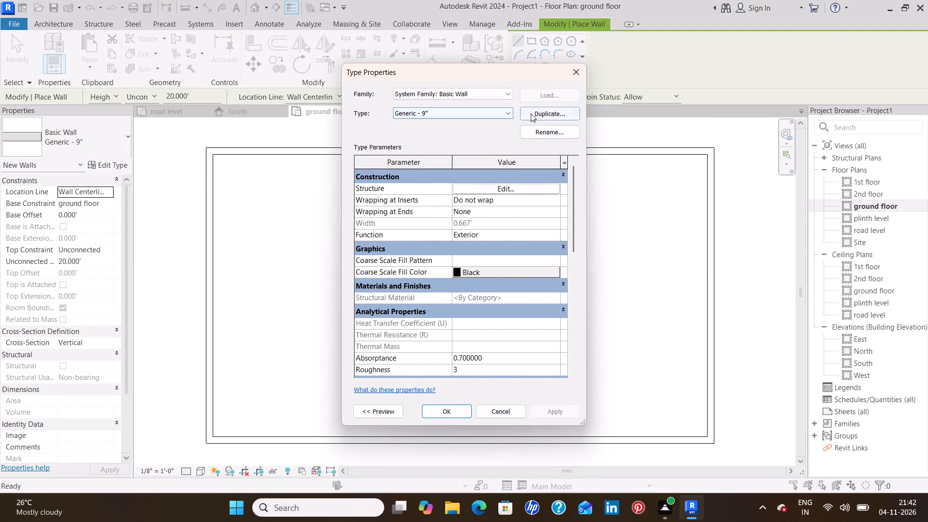
pyautogui.click(532, 116)
pyautogui.click(502, 234)
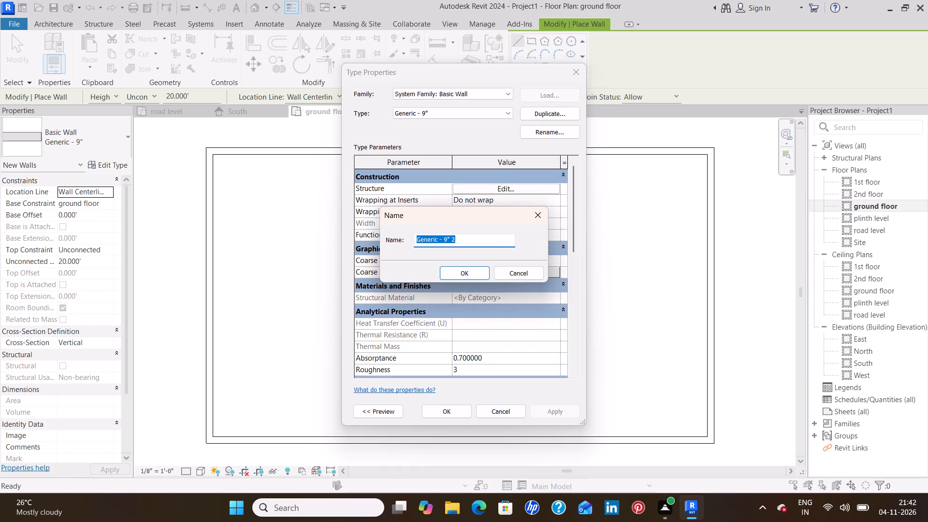
pyautogui.click(496, 247)
pyautogui.click(495, 246)
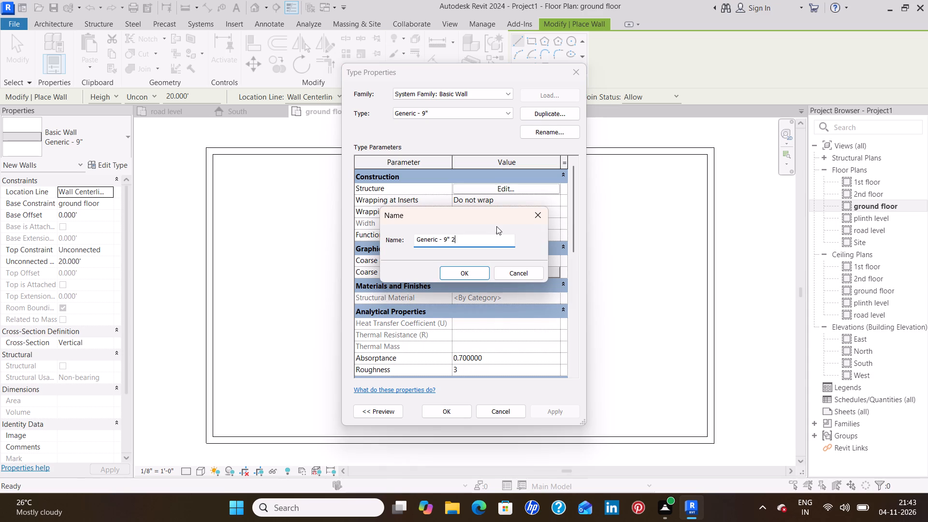
pyautogui.press('BackSpace')
pyautogui.press('BackSpace')
pyautogui.press('BackSpace')
pyautogui.press('BackSpace')
pyautogui.press('4')
pyautogui.write('.5')
pyautogui.hotkey('shift', '"')
pyautogui.click(486, 272)
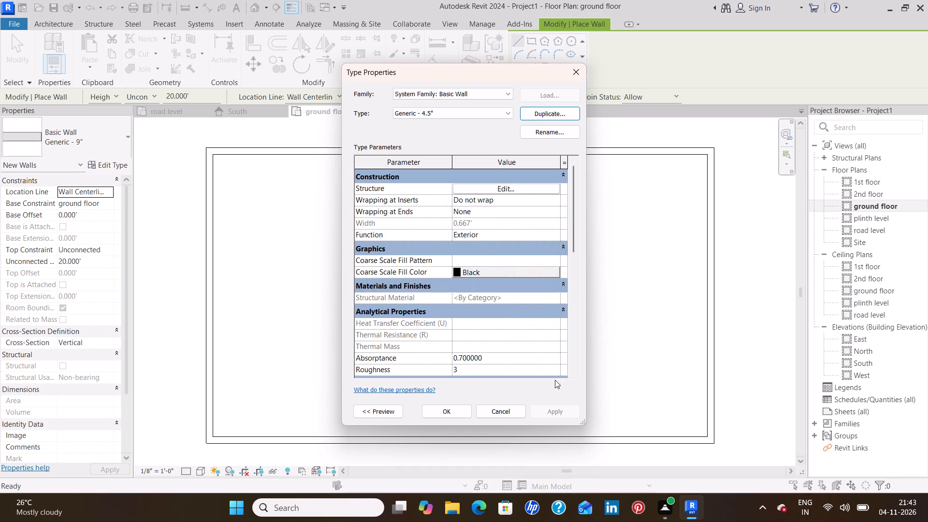
pyautogui.click(445, 407)
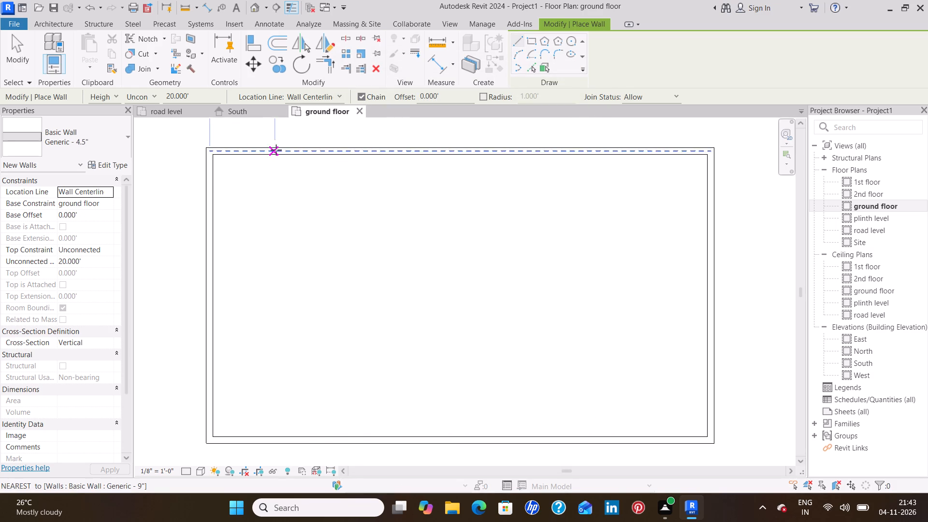
# Draw a 10' Generic - 4.5" wall running south from the north wall, starting 7' east of the west wall's centreline.
pyautogui.moveTo(283, 159); pyautogui.dragTo(298, 179, button='middle')
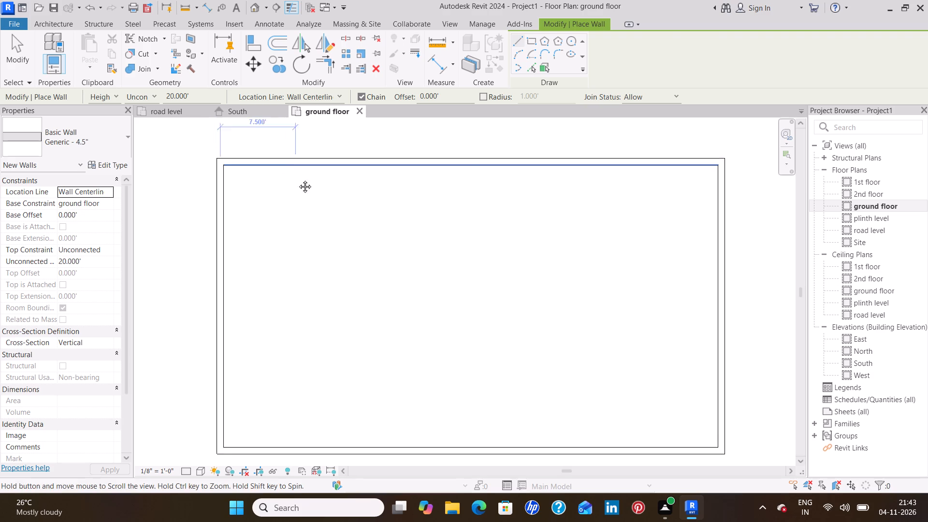
pyautogui.moveTo(298, 179); pyautogui.dragTo(306, 213, button='middle')
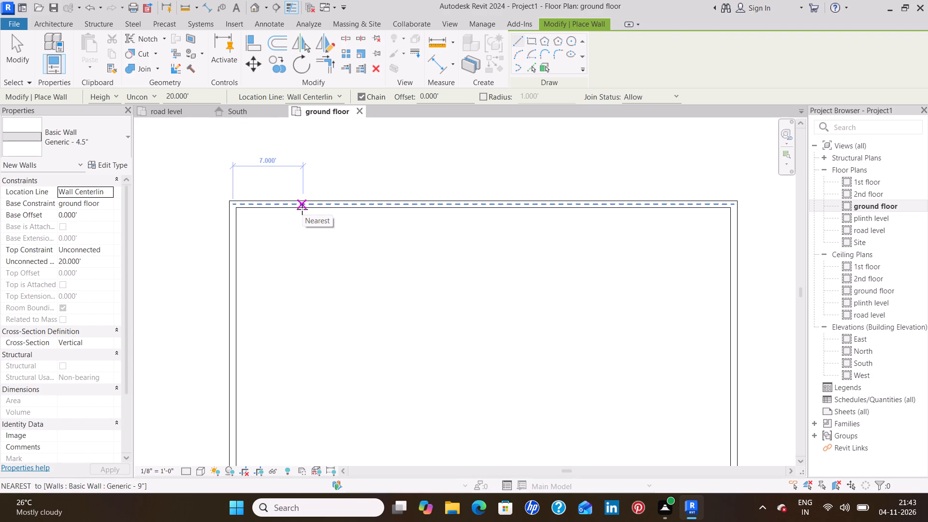
pyautogui.click(302, 209)
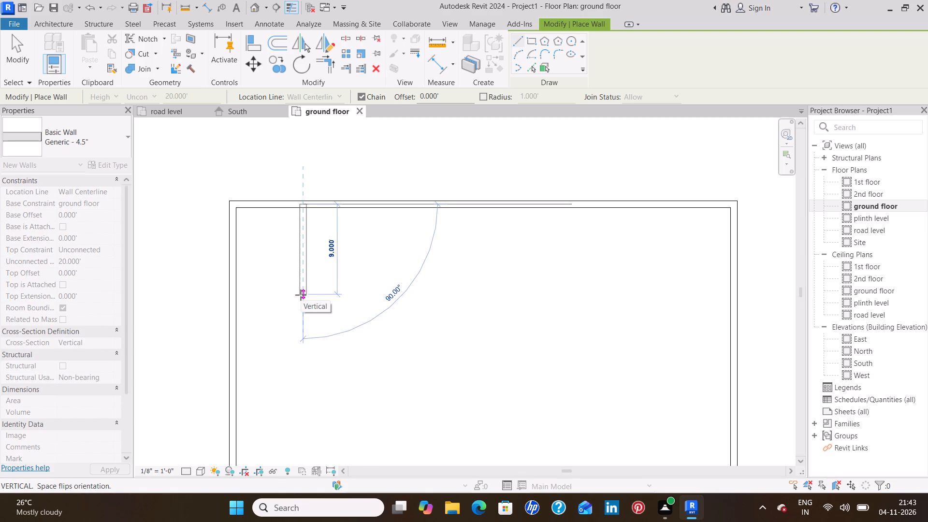
pyautogui.write('10')
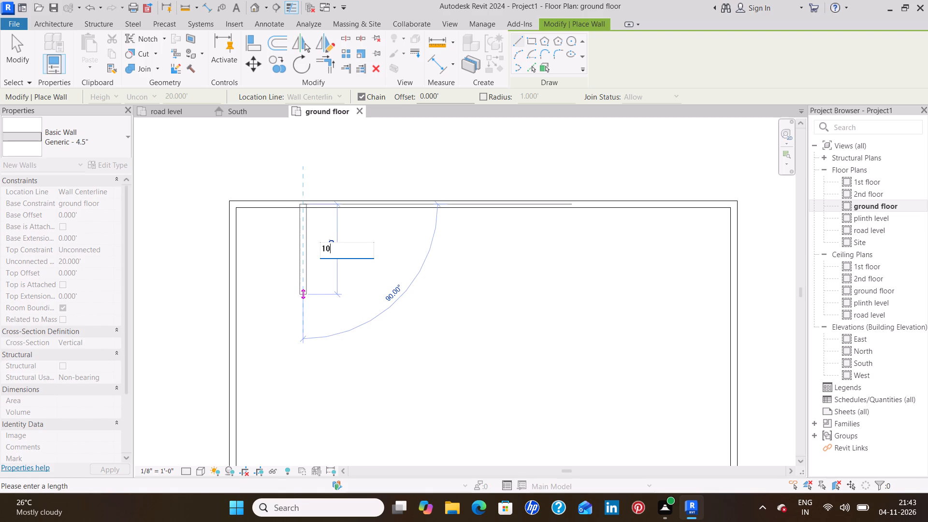
pyautogui.press("'")
pyautogui.press('Return')
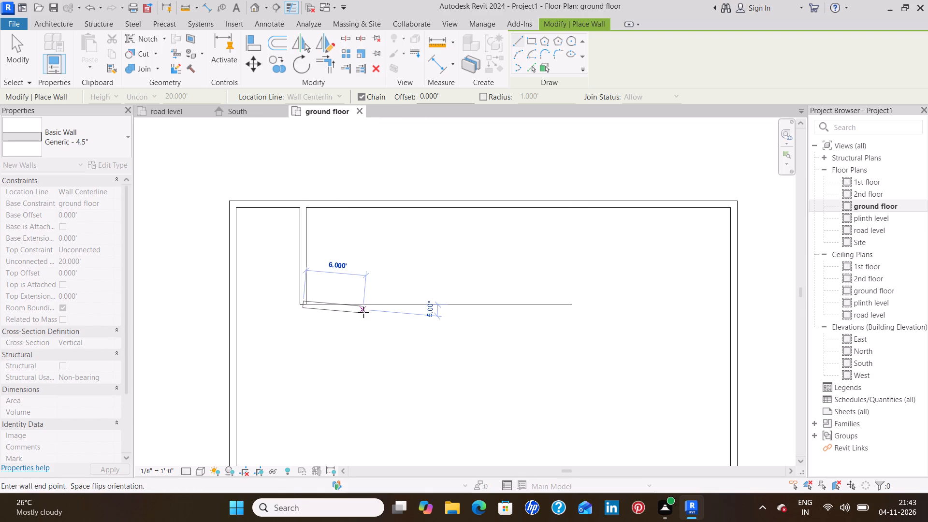
pyautogui.press('Escape')
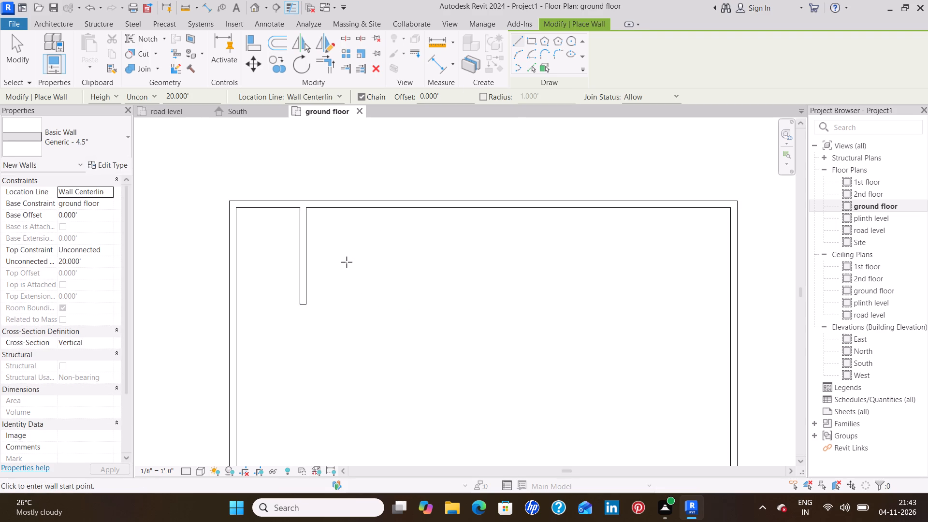
pyautogui.press('Escape')
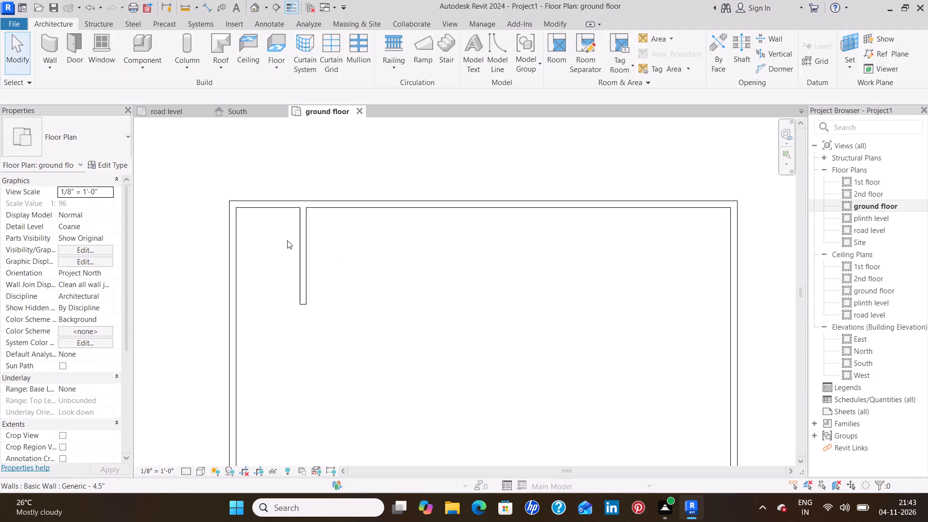
# Delete the short interior wall running south from the north wall.
pyautogui.click(297, 246)
pyautogui.press('Delete')
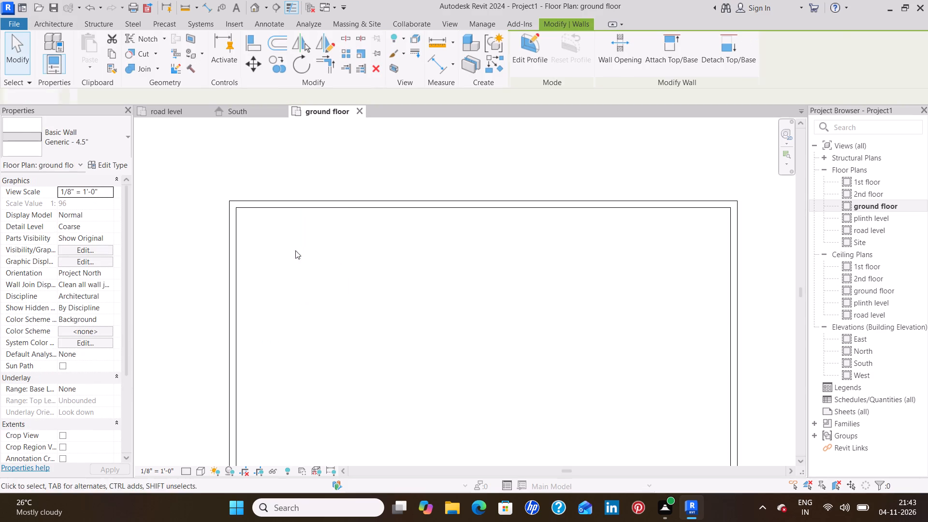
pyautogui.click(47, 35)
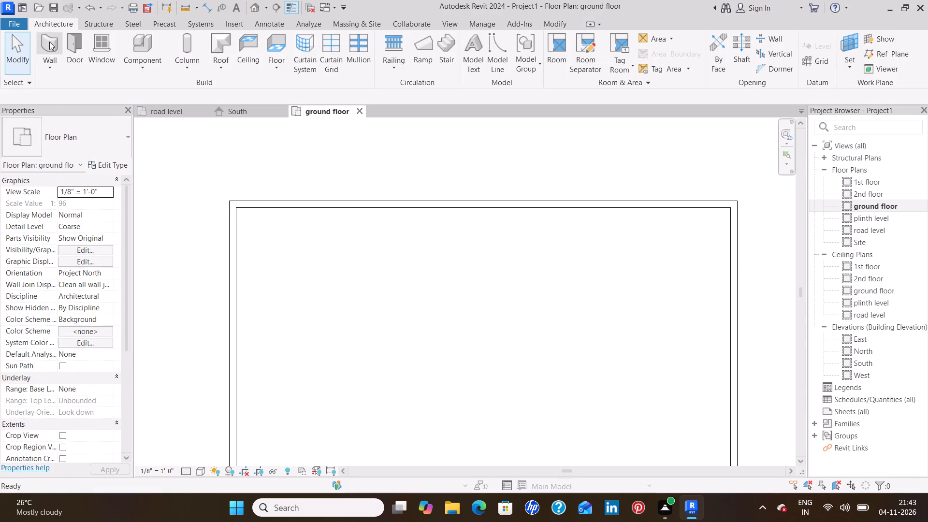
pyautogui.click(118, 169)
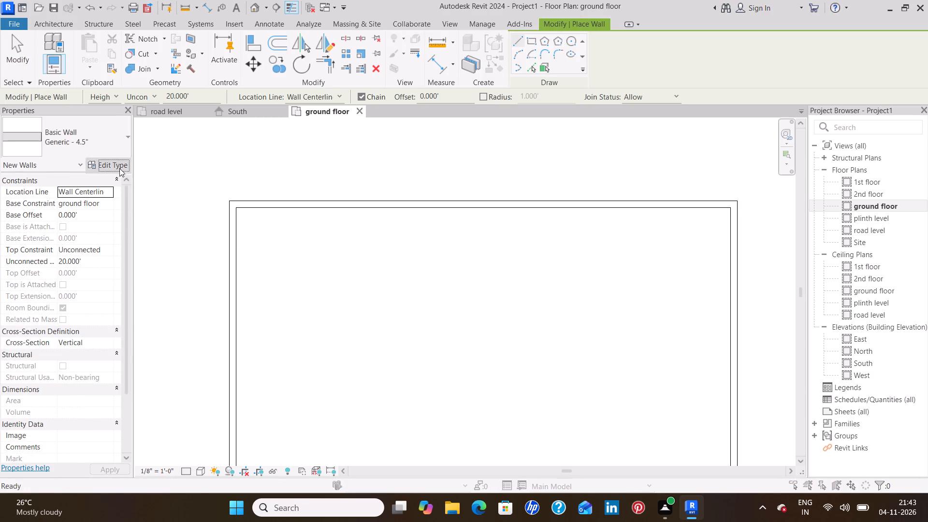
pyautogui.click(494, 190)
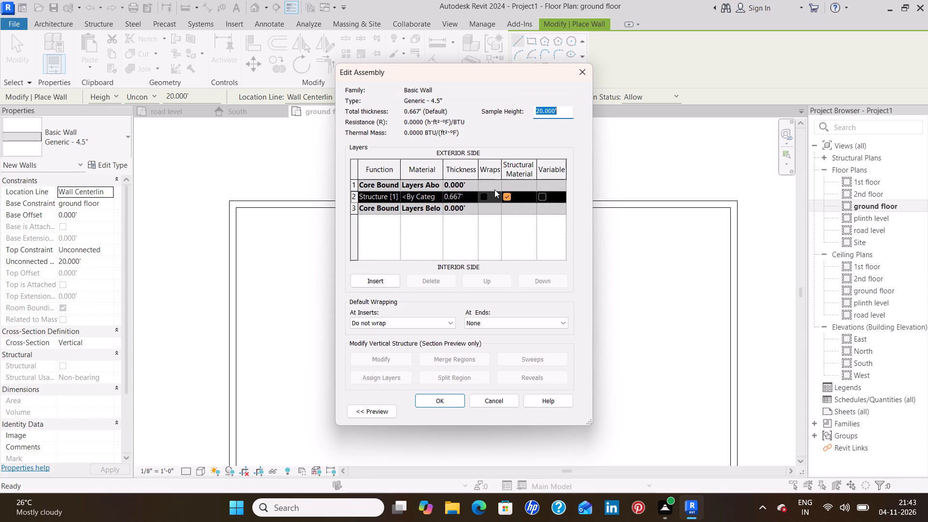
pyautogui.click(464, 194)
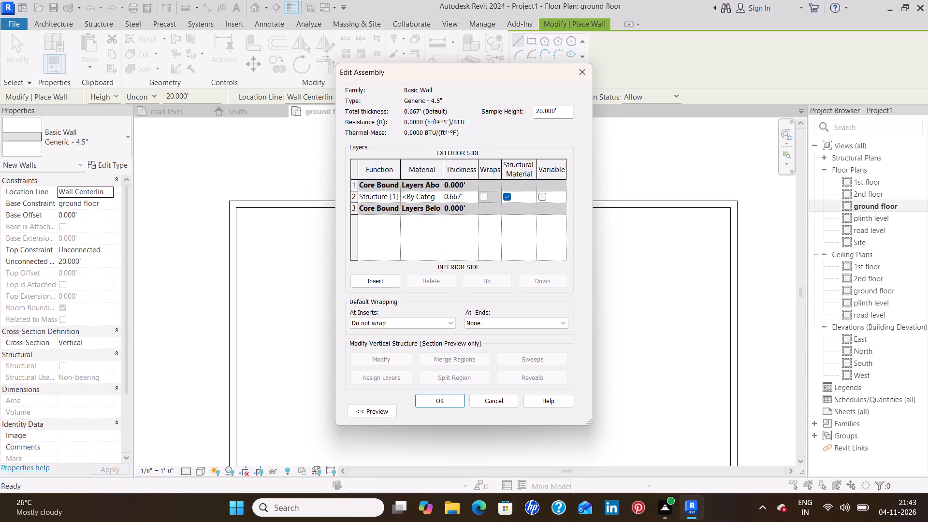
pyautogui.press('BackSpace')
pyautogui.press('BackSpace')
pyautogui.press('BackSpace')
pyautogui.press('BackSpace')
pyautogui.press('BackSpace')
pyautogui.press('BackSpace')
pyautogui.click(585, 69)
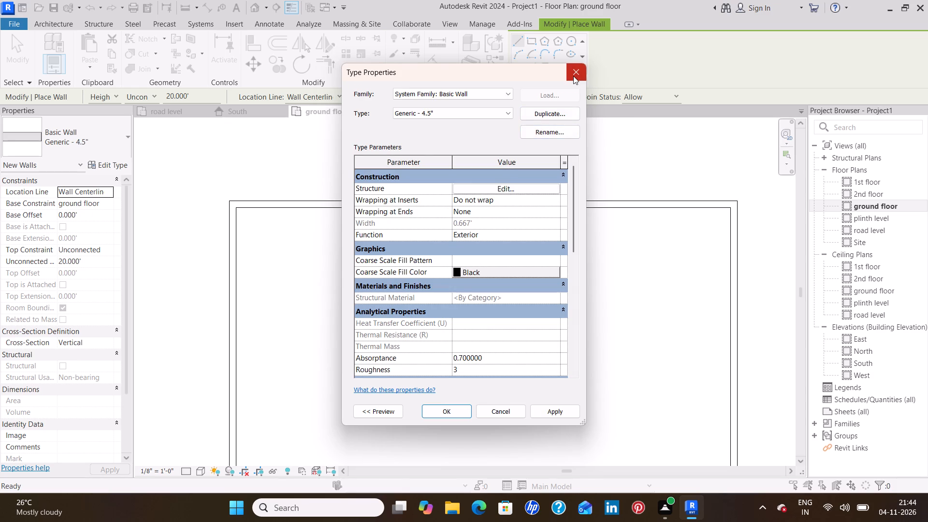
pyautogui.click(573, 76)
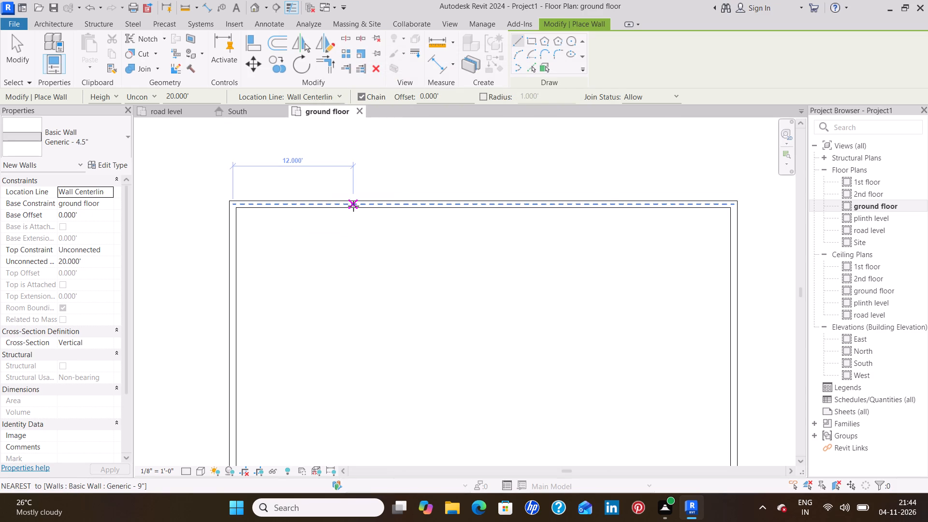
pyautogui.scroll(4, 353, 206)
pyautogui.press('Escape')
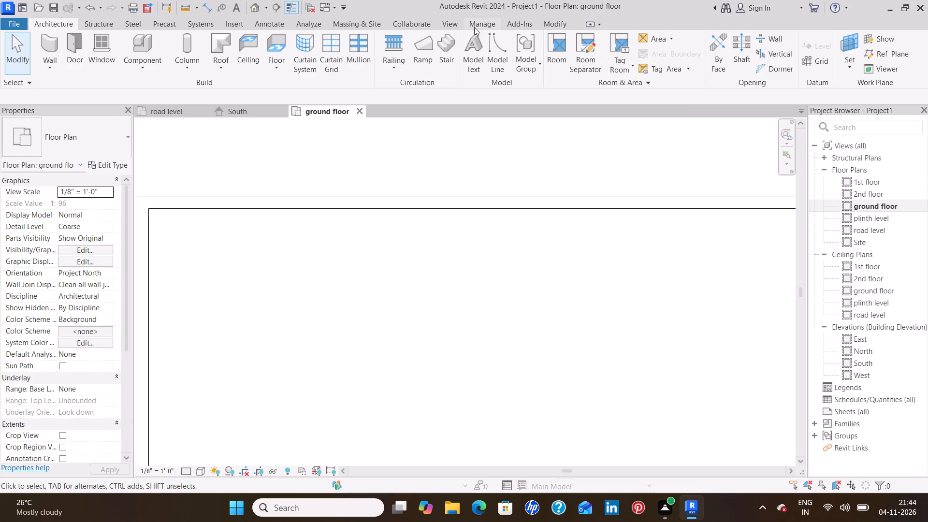
# Measure the north wall's thickness between its outer and inner faces.
pyautogui.click(266, 27)
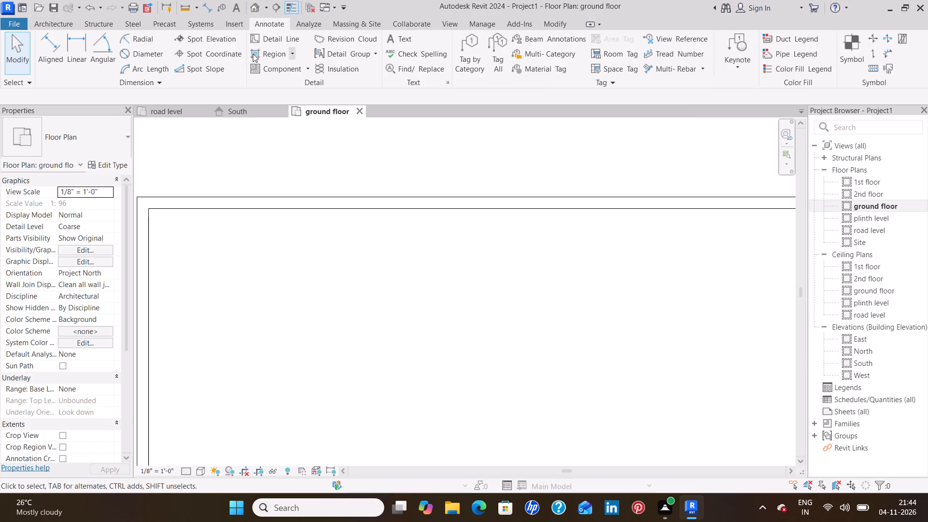
pyautogui.click(83, 49)
pyautogui.scroll(6, 379, 236)
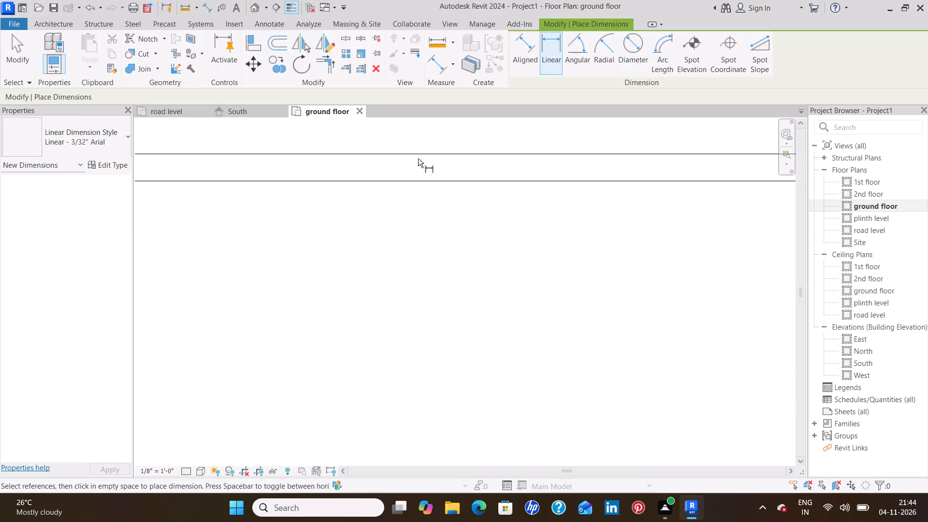
pyautogui.click(425, 152)
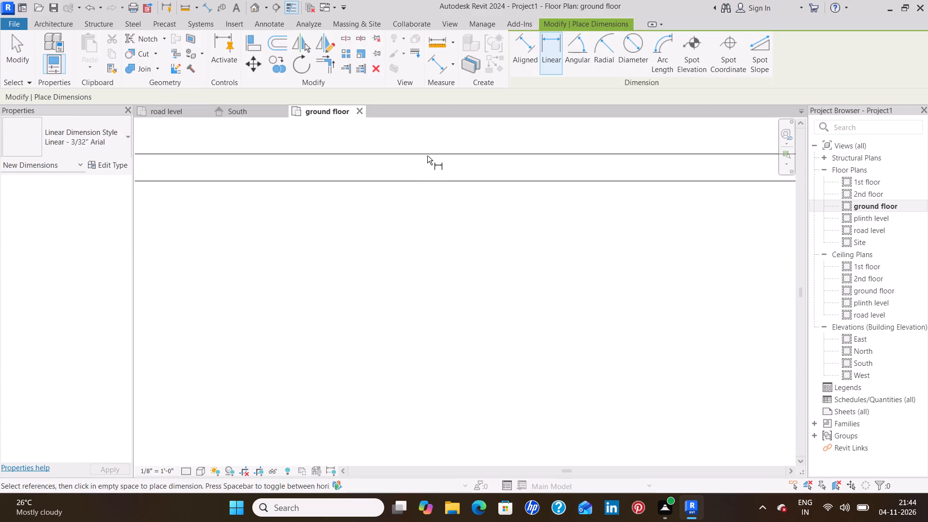
pyautogui.click(428, 154)
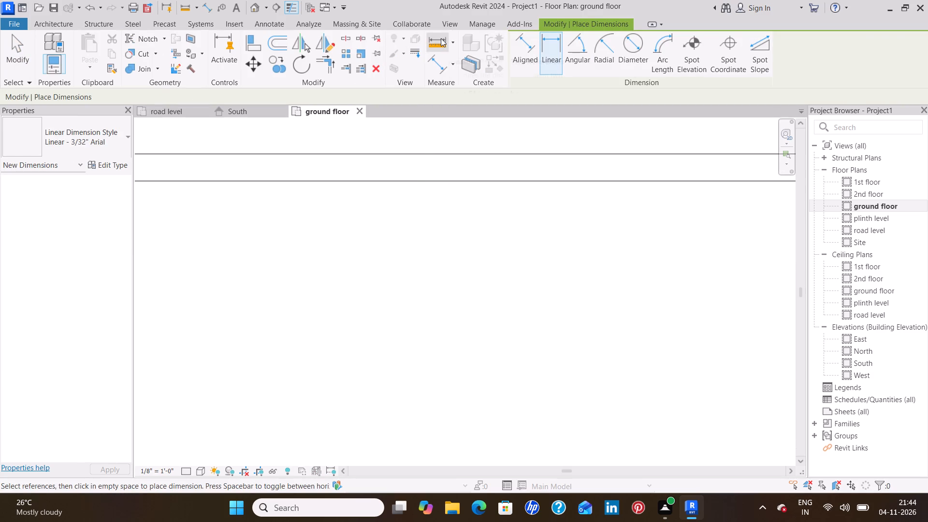
pyautogui.click(441, 38)
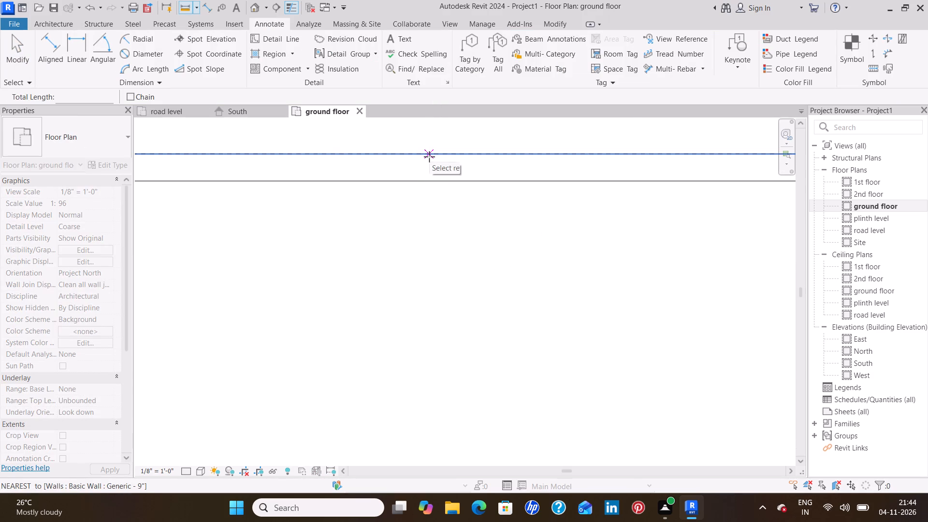
pyautogui.click(429, 157)
pyautogui.click(430, 179)
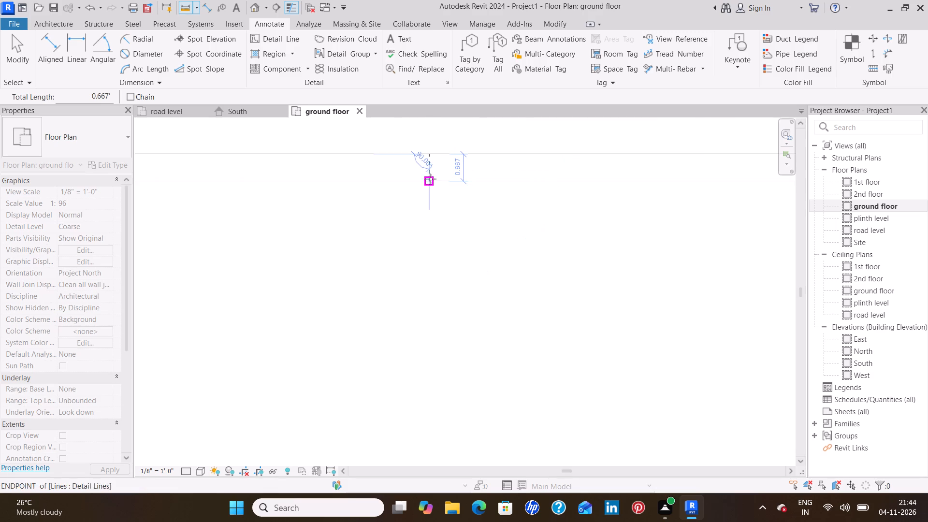
pyautogui.press('Escape')
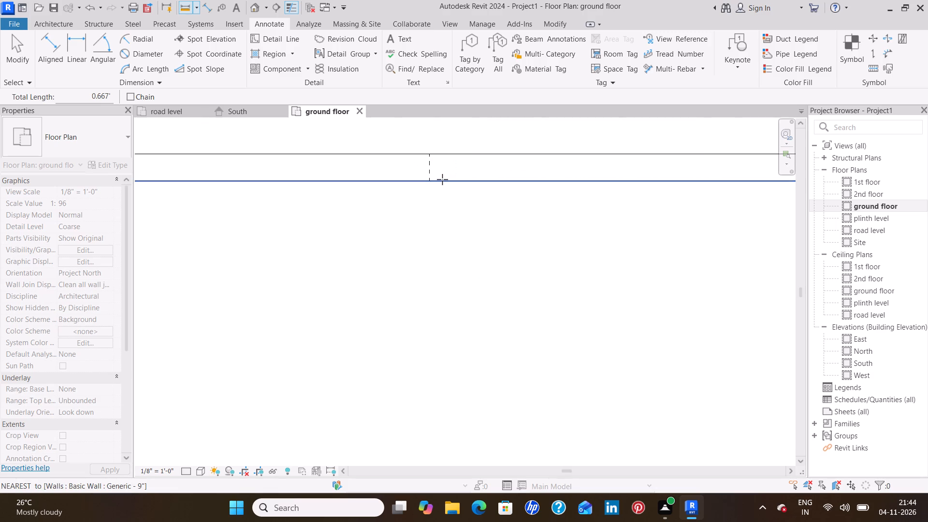
pyautogui.press('Escape')
# Delete all four exterior walls of the ground floor rectangle.
pyautogui.scroll(-12, 442, 179)
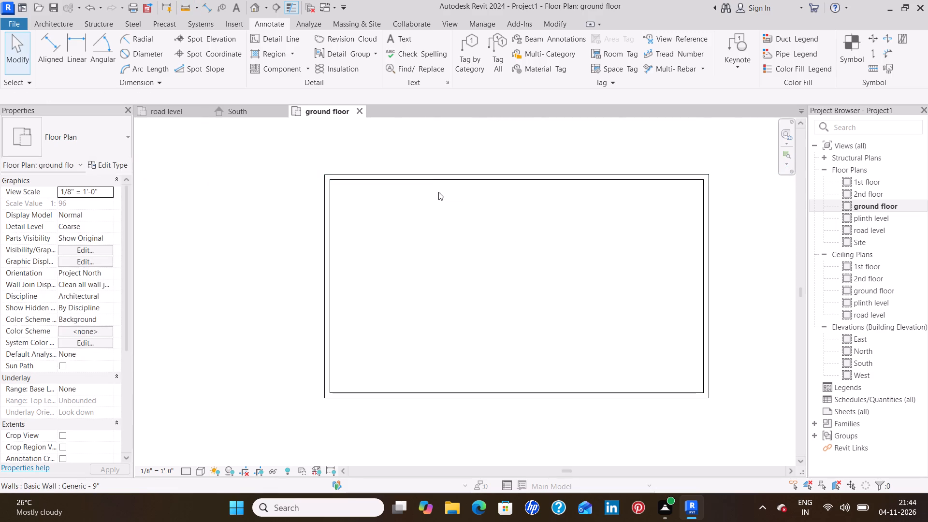
pyautogui.moveTo(435, 207); pyautogui.dragTo(317, 219, button='middle')
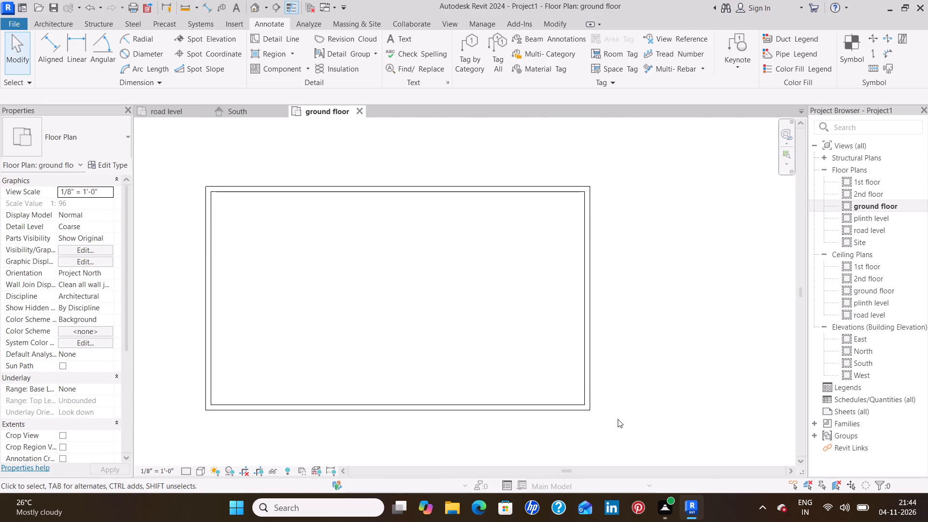
pyautogui.moveTo(617, 432); pyautogui.dragTo(195, 128)
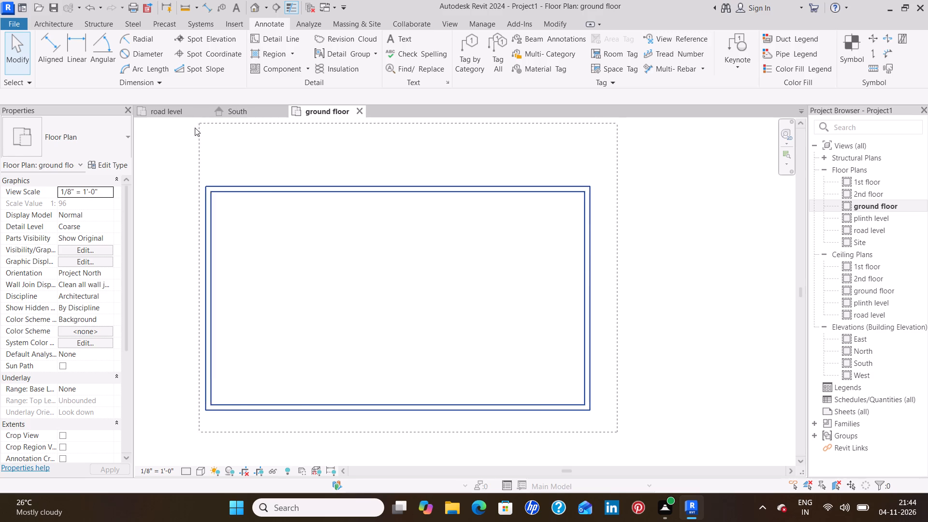
pyautogui.moveTo(195, 128); pyautogui.dragTo(177, 154)
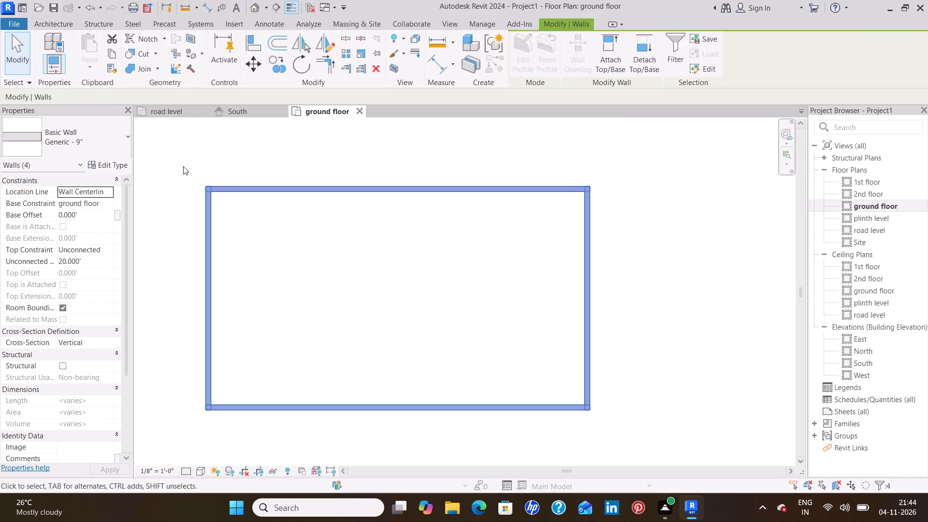
pyautogui.press('Delete')
# Start a wall of type Generic - 9" and set the type's structure layer thickness to 9".
pyautogui.scroll(-7, 582, 298)
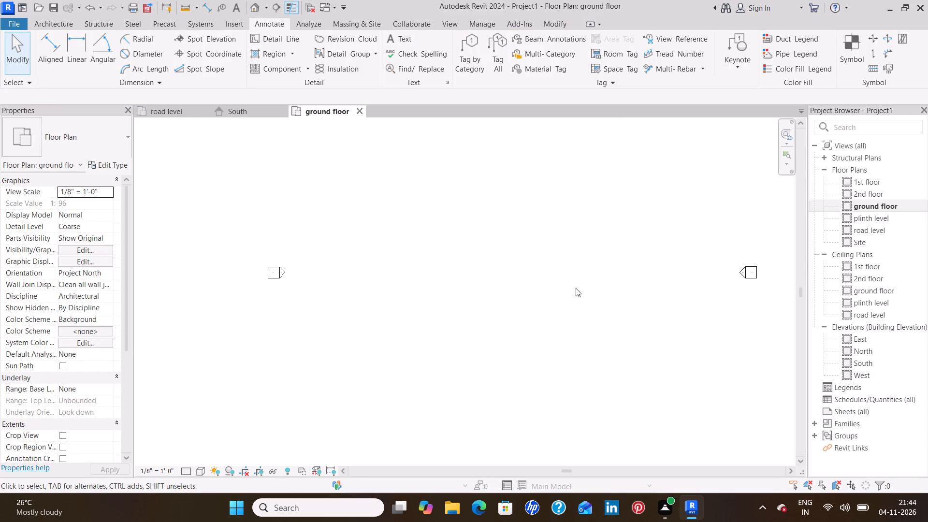
pyautogui.moveTo(519, 243); pyautogui.dragTo(407, 253, button='middle')
pyautogui.click(61, 25)
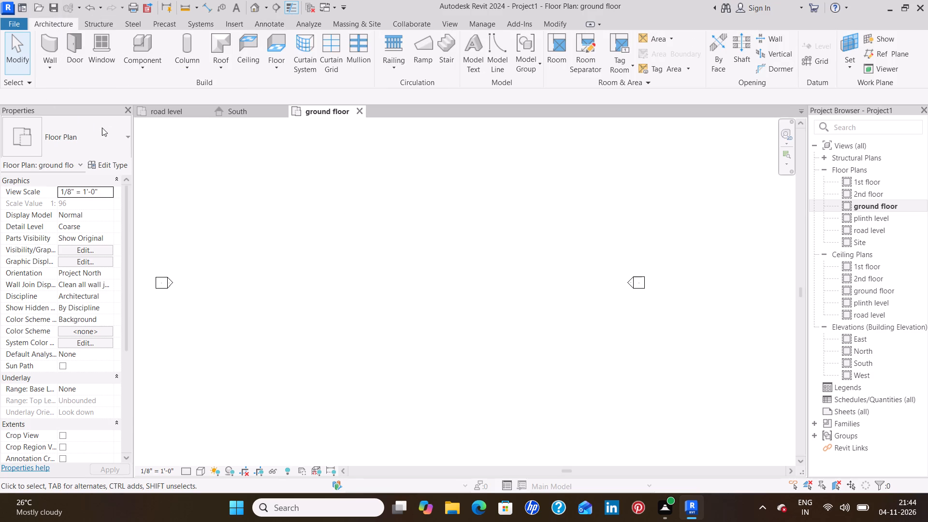
pyautogui.click(53, 45)
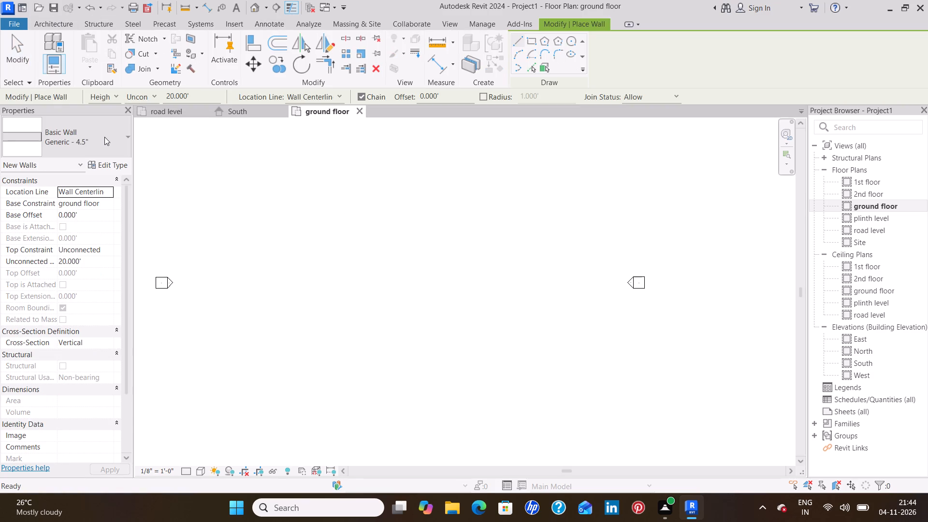
pyautogui.click(104, 137)
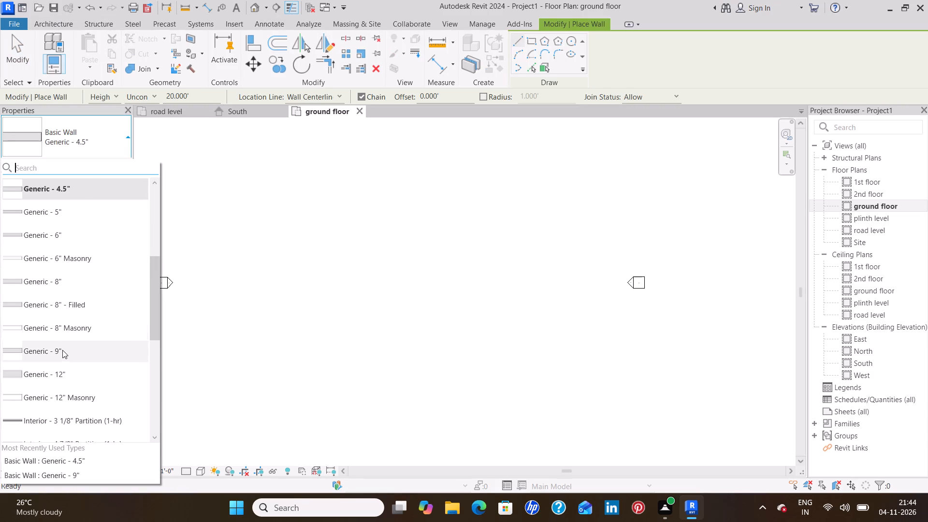
pyautogui.click(65, 351)
pyautogui.click(102, 160)
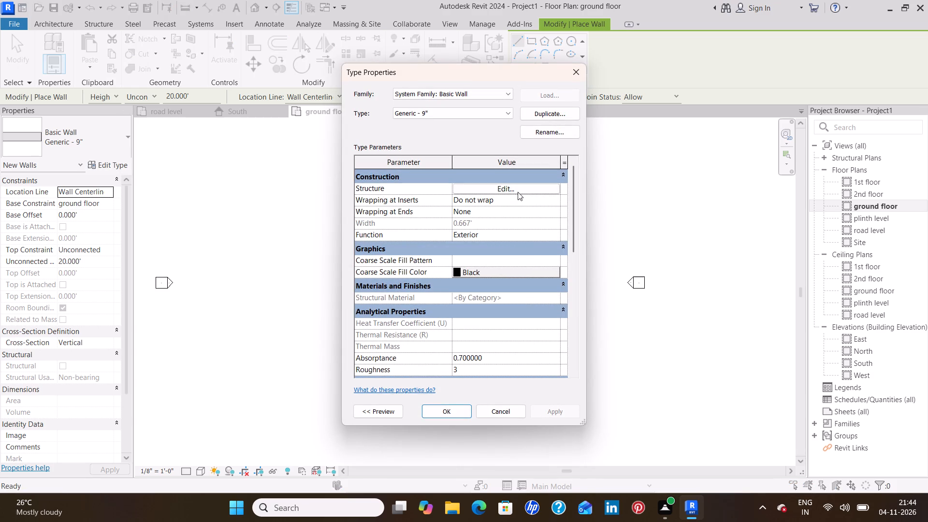
pyautogui.click(518, 189)
pyautogui.click(472, 199)
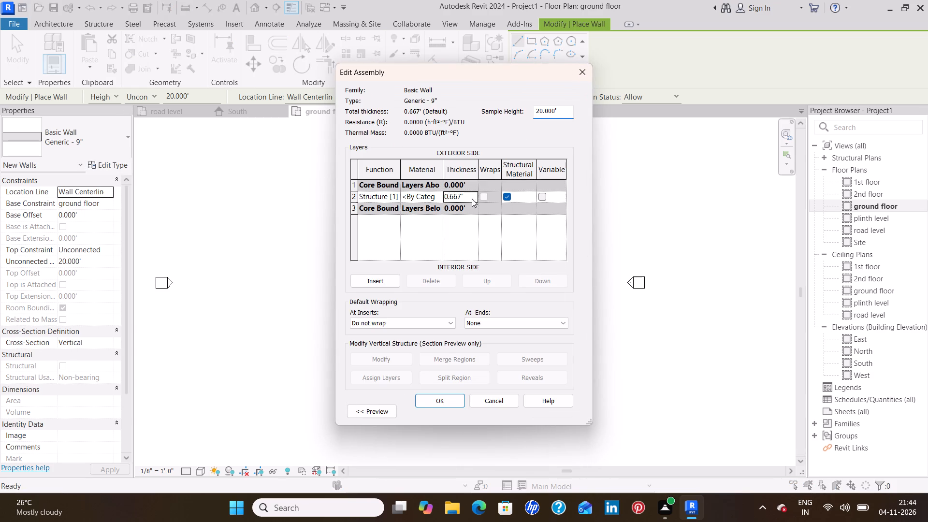
pyautogui.press('BackSpace')
pyautogui.press('BackSpace')
pyautogui.press('9')
pyautogui.hotkey('shift', '"')
pyautogui.click(441, 404)
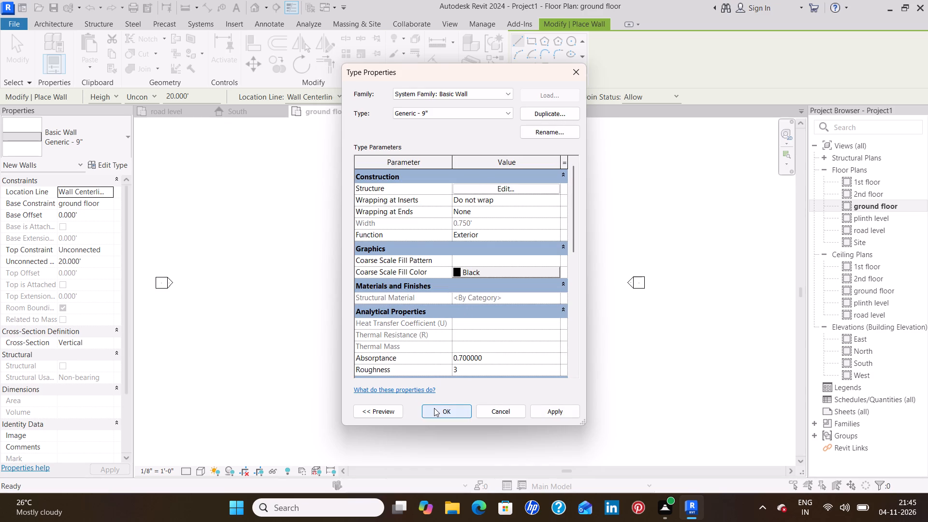
pyautogui.click(434, 408)
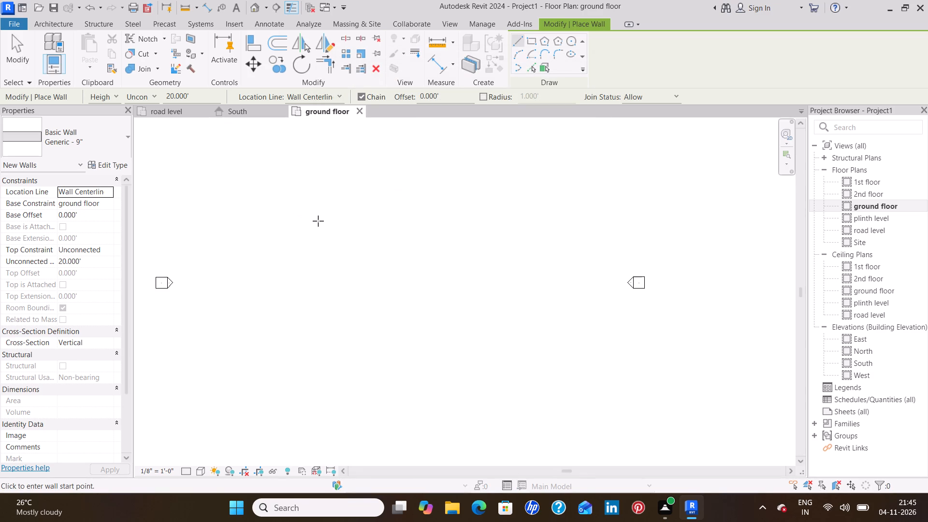
# Draw a closed rectangle of Generic - 9" exterior walls, 50' long on the north side and 28'10" on the east side.
pyautogui.click(314, 222)
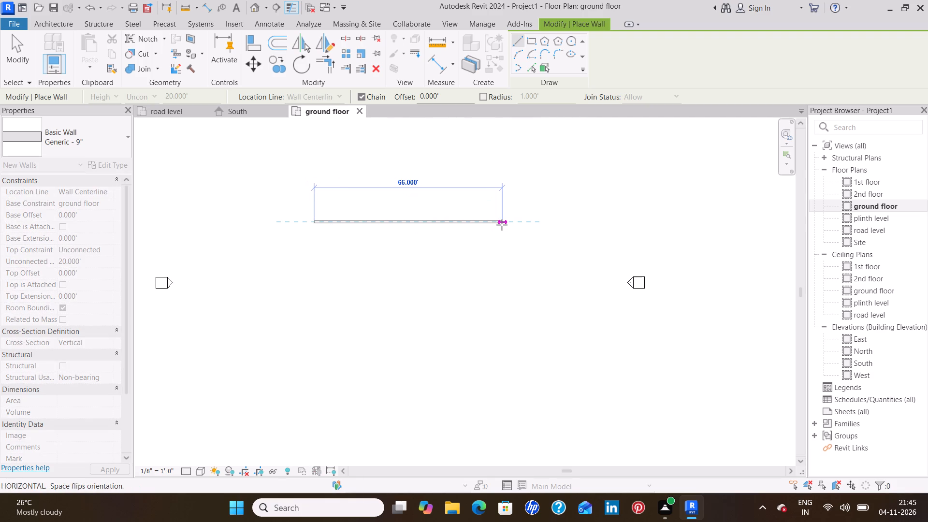
pyautogui.write("50'")
pyautogui.press('Return')
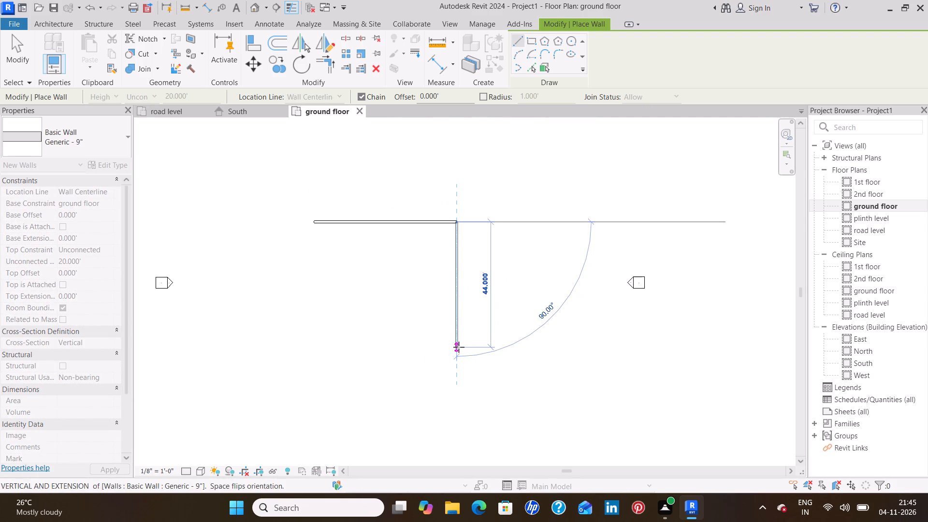
pyautogui.press('2')
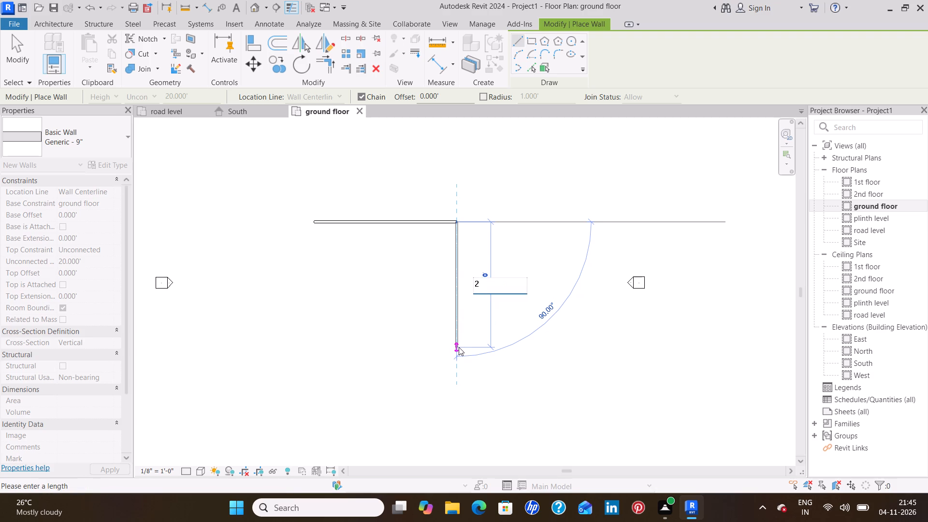
pyautogui.write("8'10")
pyautogui.hotkey('shift', '"')
pyautogui.press('Return')
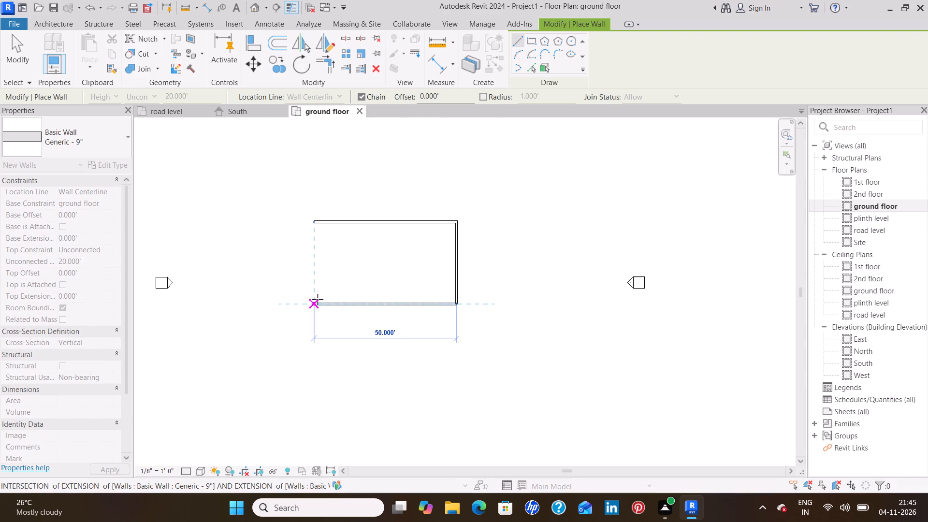
pyautogui.click(315, 299)
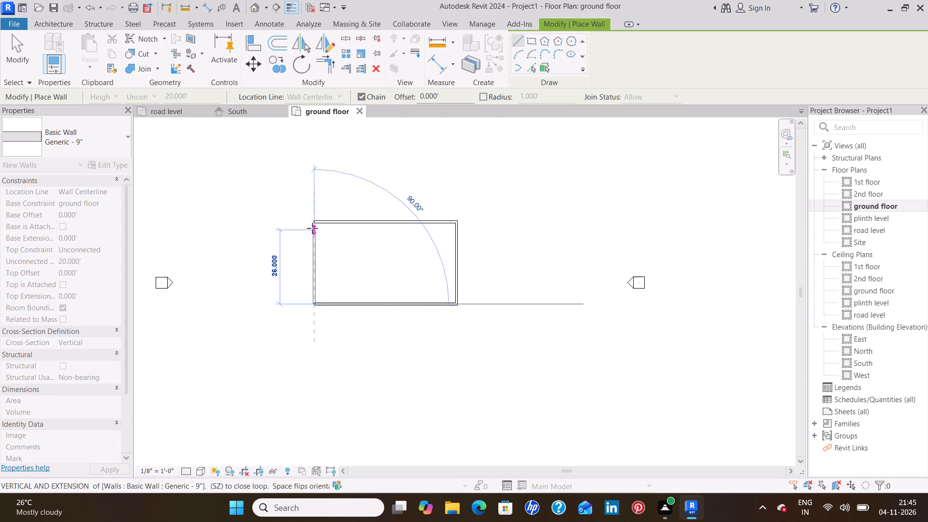
pyautogui.click(312, 221)
pyautogui.press('Escape')
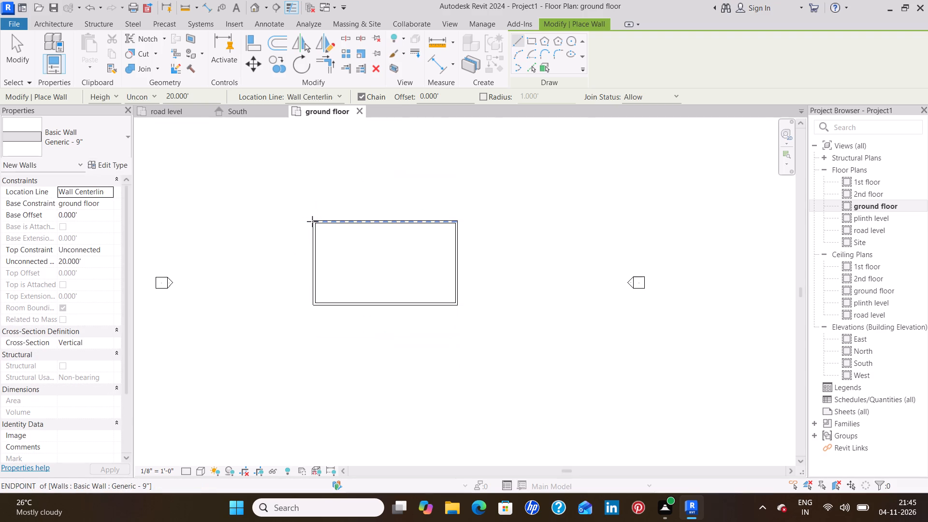
pyautogui.press('Escape')
# Start a wall of type Generic - 4.5" and set the type's structure layer thickness to 4.5".
pyautogui.scroll(3, 312, 220)
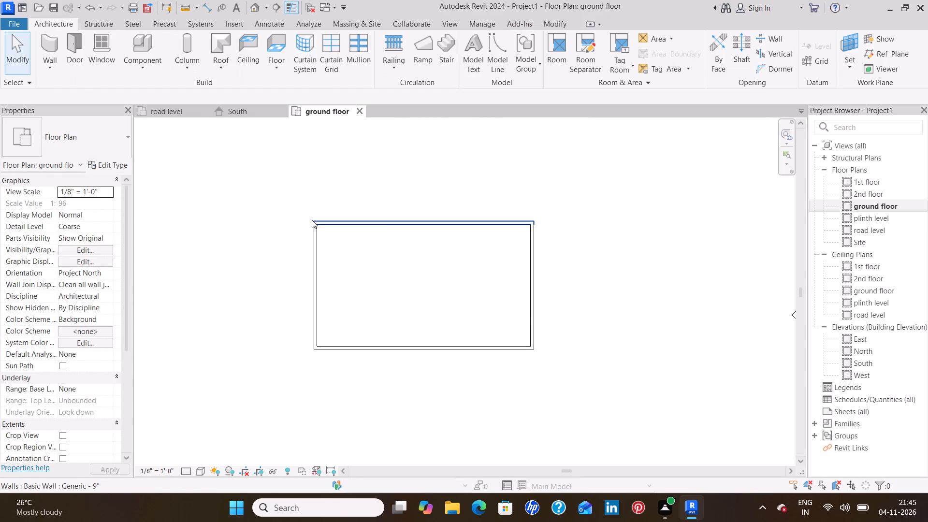
pyautogui.scroll(4, 312, 220)
pyautogui.scroll(3, 392, 245)
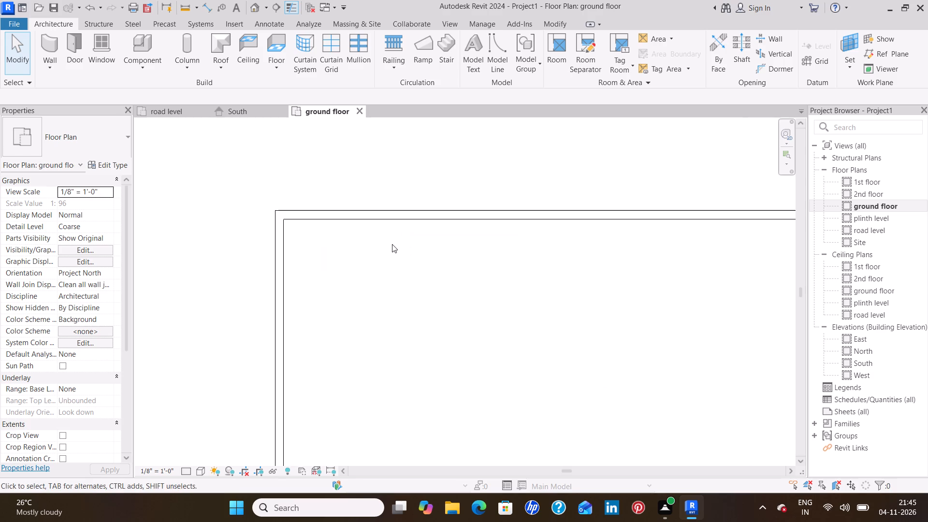
pyautogui.scroll(3, 392, 244)
pyautogui.scroll(-4, 392, 244)
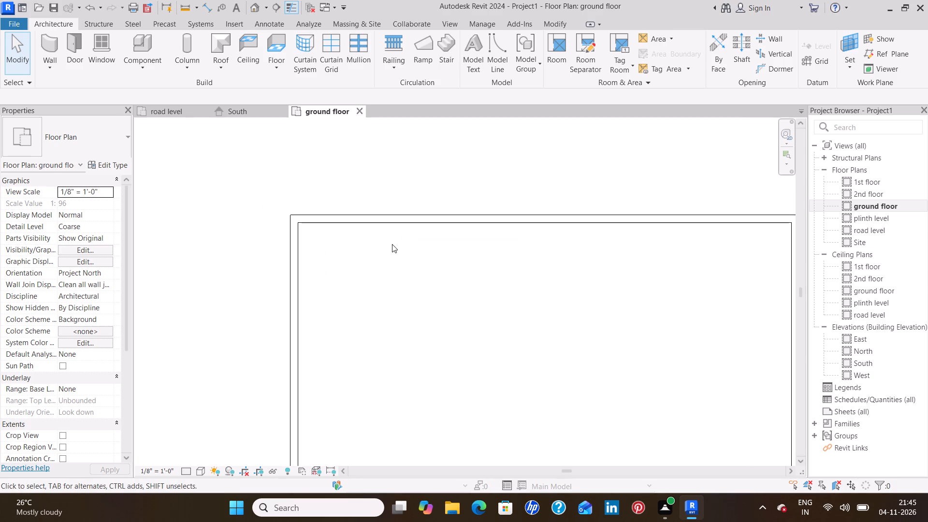
pyautogui.moveTo(415, 256); pyautogui.dragTo(366, 246, button='middle')
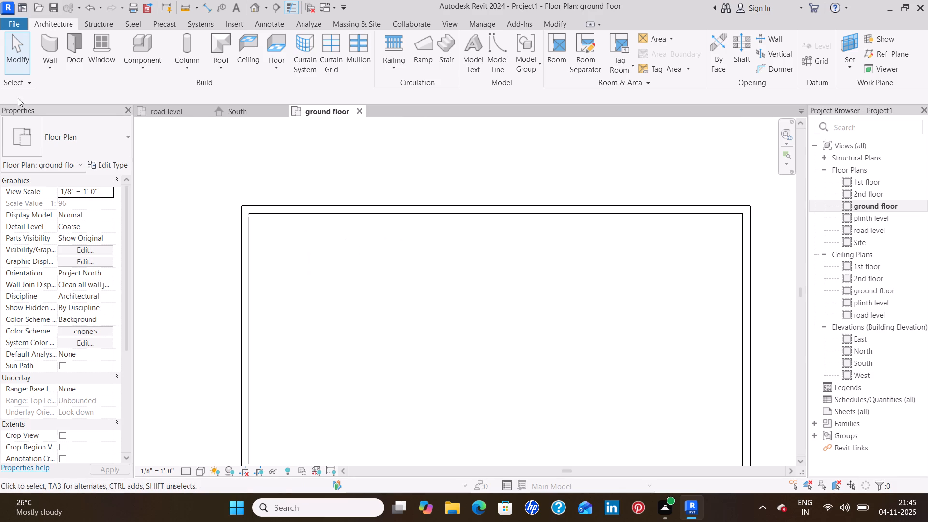
pyautogui.click(55, 42)
pyautogui.click(107, 145)
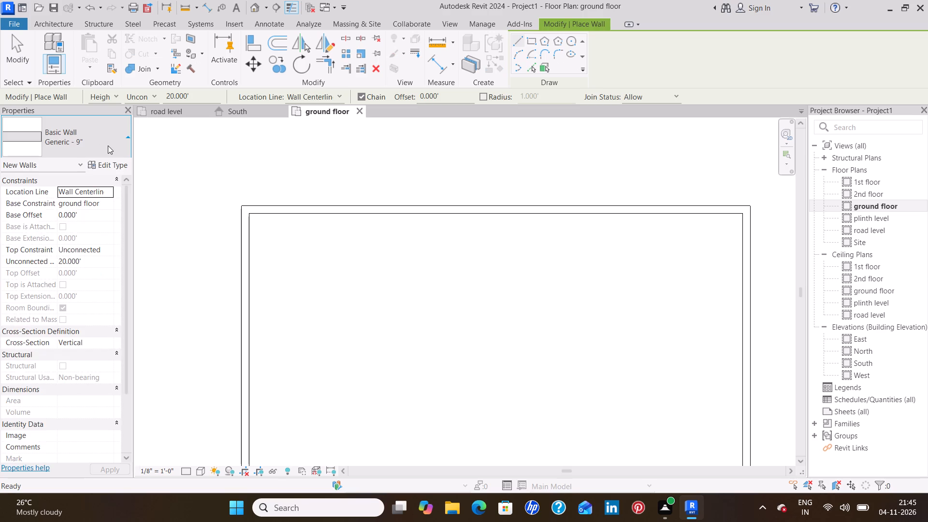
pyautogui.scroll(3, 78, 216)
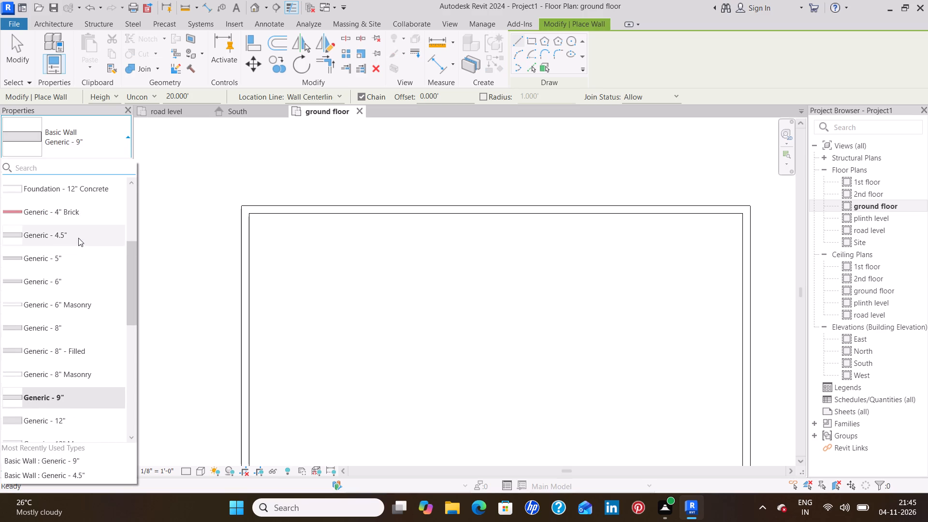
pyautogui.click(78, 238)
pyautogui.click(122, 166)
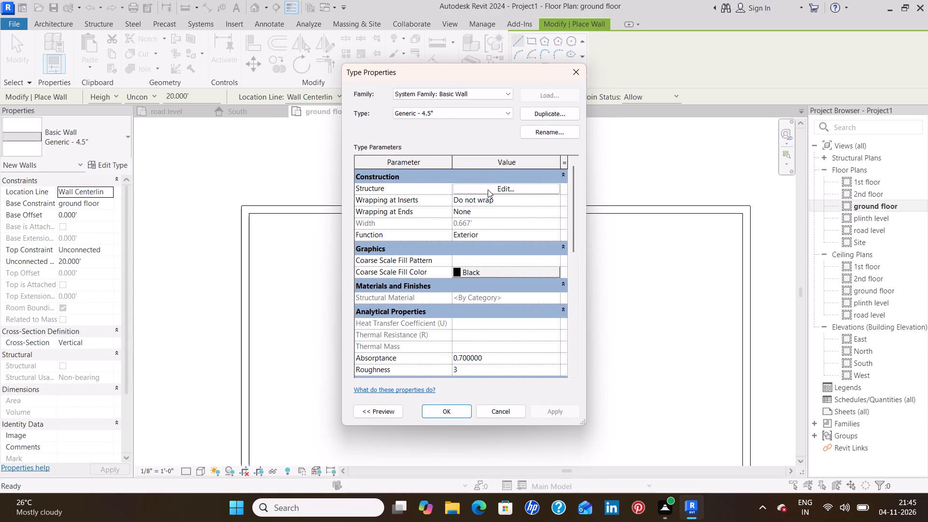
pyautogui.click(488, 189)
pyautogui.click(468, 197)
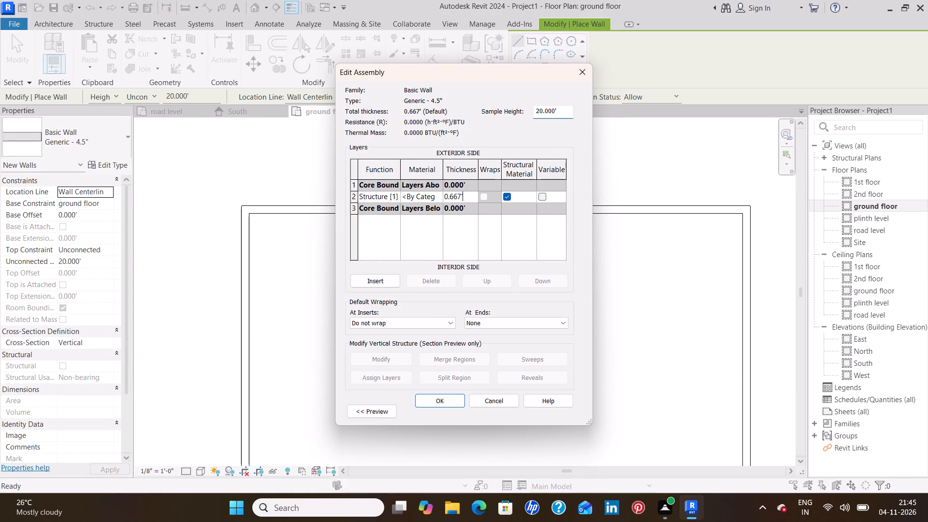
pyautogui.press('BackSpace')
pyautogui.press('BackSpace')
pyautogui.press('BackSpace')
pyautogui.press('BackSpace')
pyautogui.press('BackSpace')
pyautogui.press('BackSpace')
pyautogui.press('4')
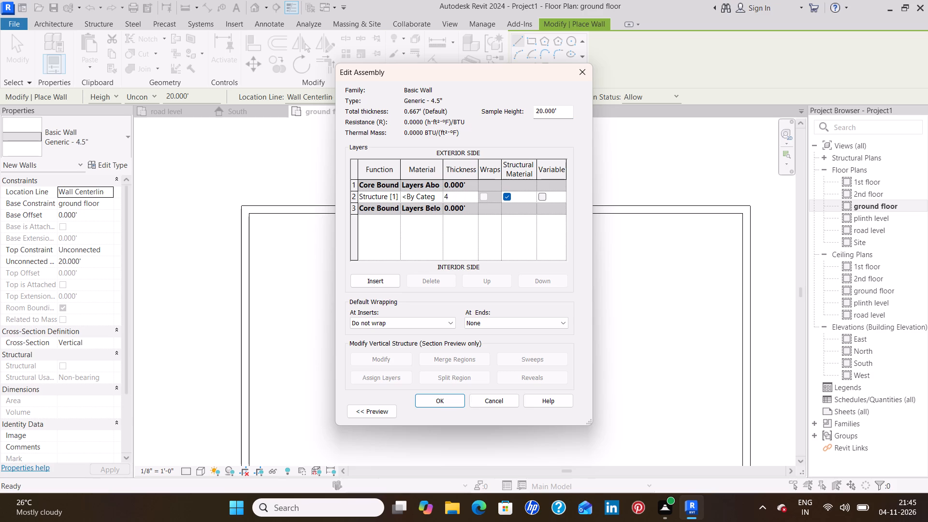
pyautogui.write('.5')
pyautogui.hotkey('shift', '"')
pyautogui.click(452, 397)
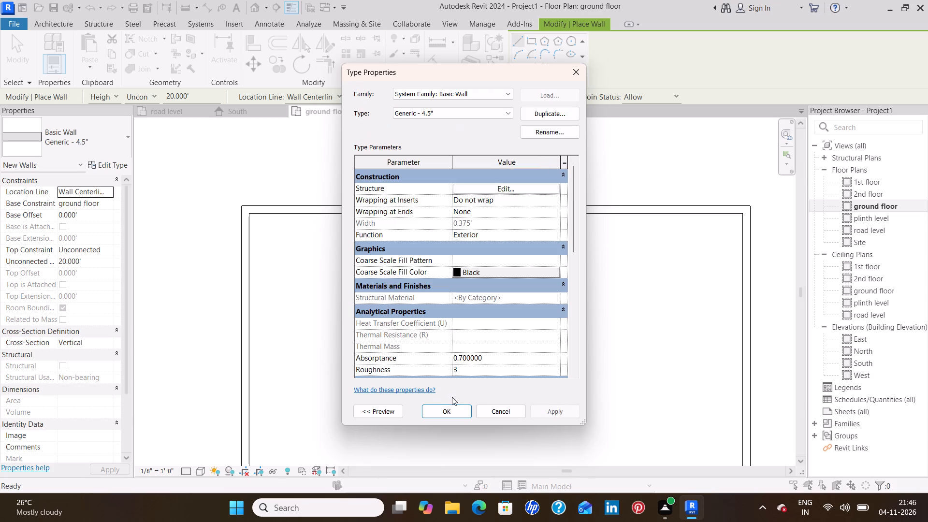
pyautogui.click(552, 410)
pyautogui.click(440, 411)
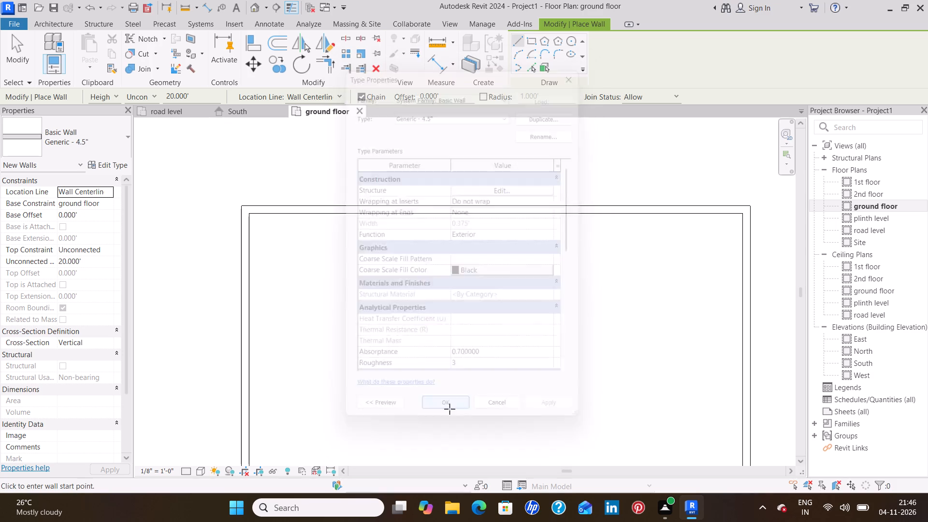
# Draw a 10' interior wall running south from the north wall, 7' east of the west wall's centreline.
pyautogui.click(316, 212)
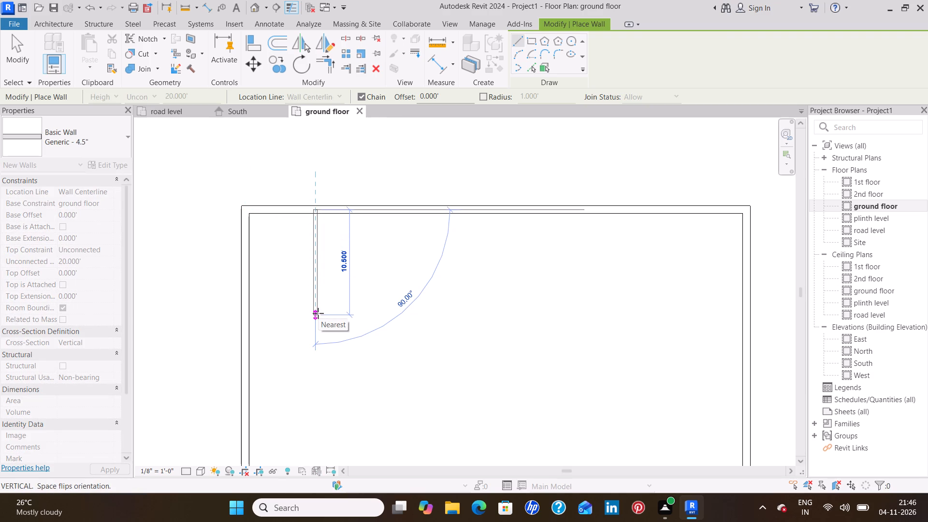
pyautogui.write('10')
pyautogui.press("'")
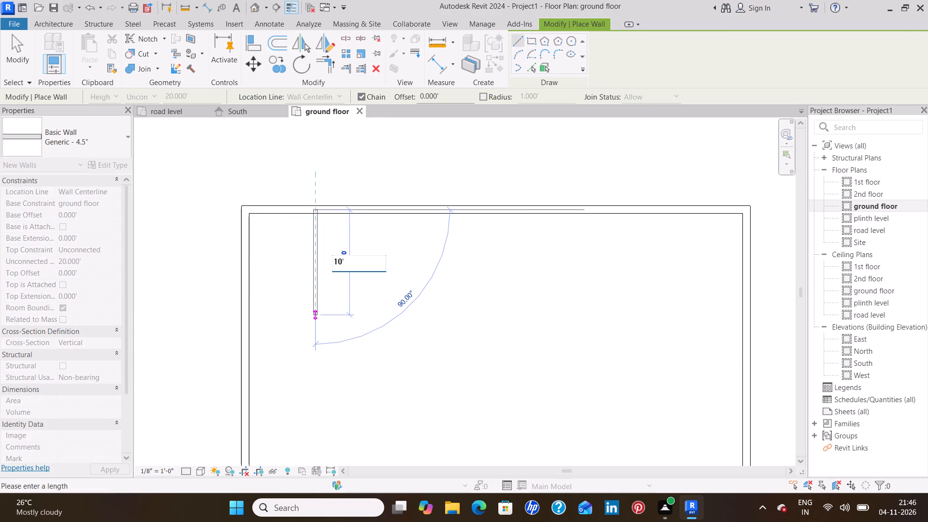
pyautogui.press('Return')
pyautogui.press('Escape')
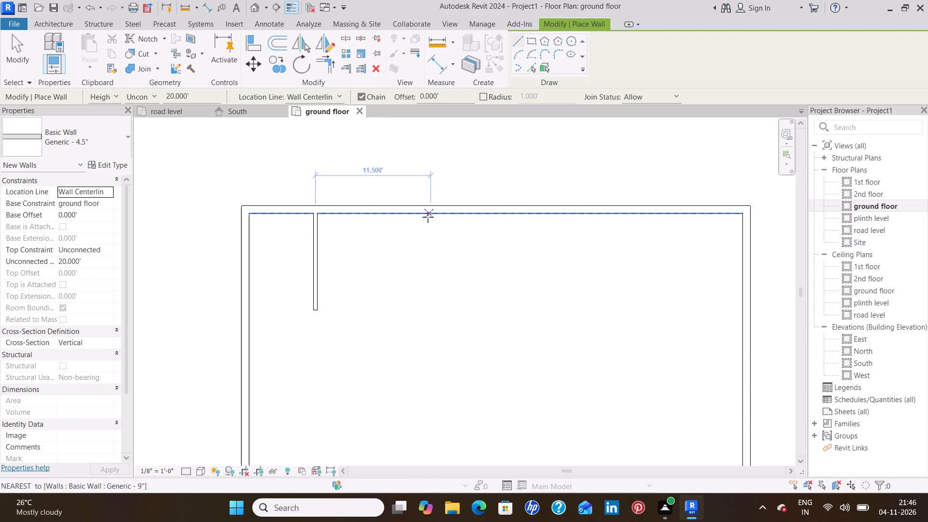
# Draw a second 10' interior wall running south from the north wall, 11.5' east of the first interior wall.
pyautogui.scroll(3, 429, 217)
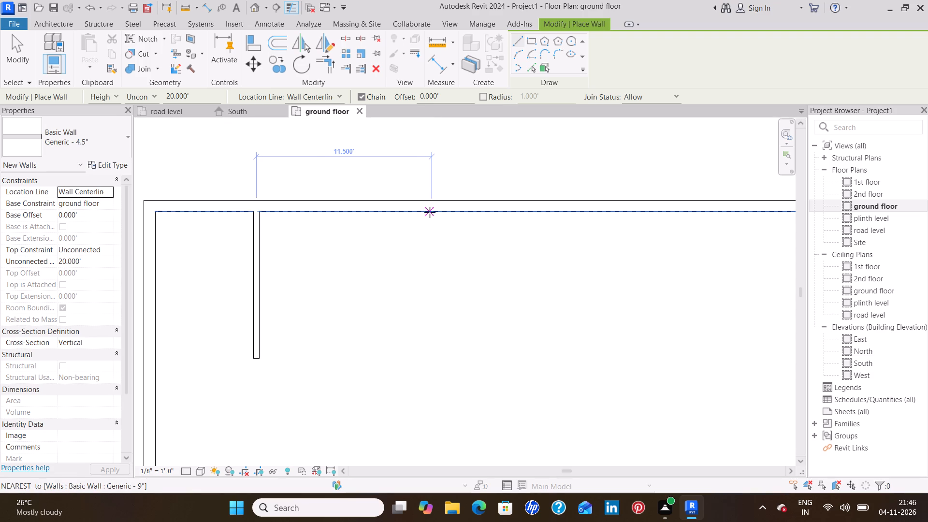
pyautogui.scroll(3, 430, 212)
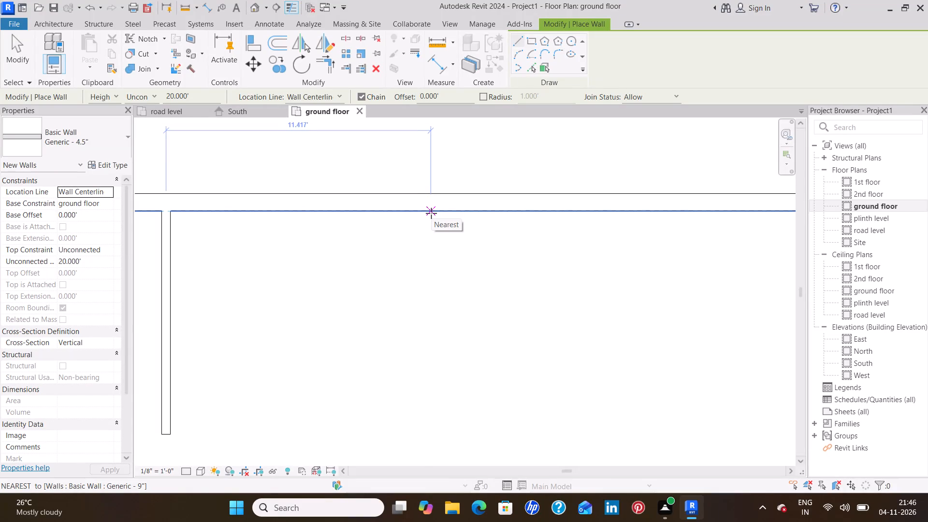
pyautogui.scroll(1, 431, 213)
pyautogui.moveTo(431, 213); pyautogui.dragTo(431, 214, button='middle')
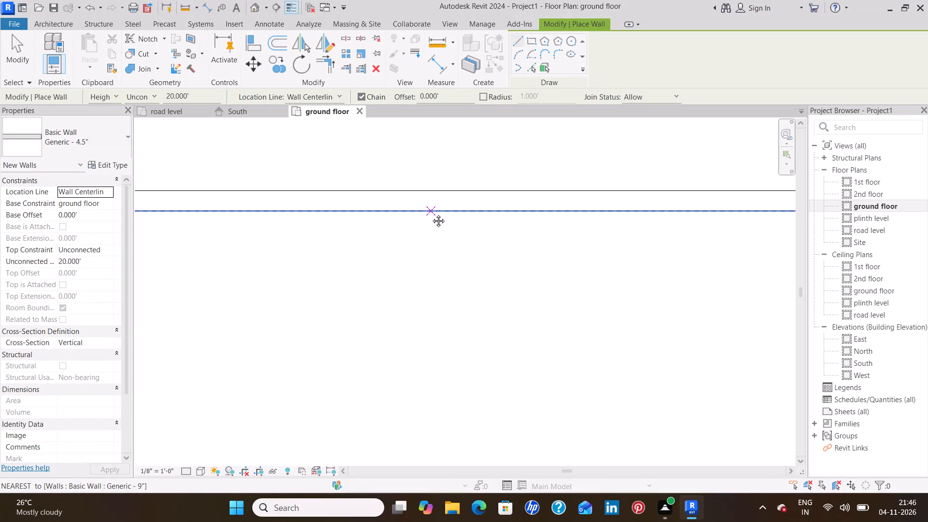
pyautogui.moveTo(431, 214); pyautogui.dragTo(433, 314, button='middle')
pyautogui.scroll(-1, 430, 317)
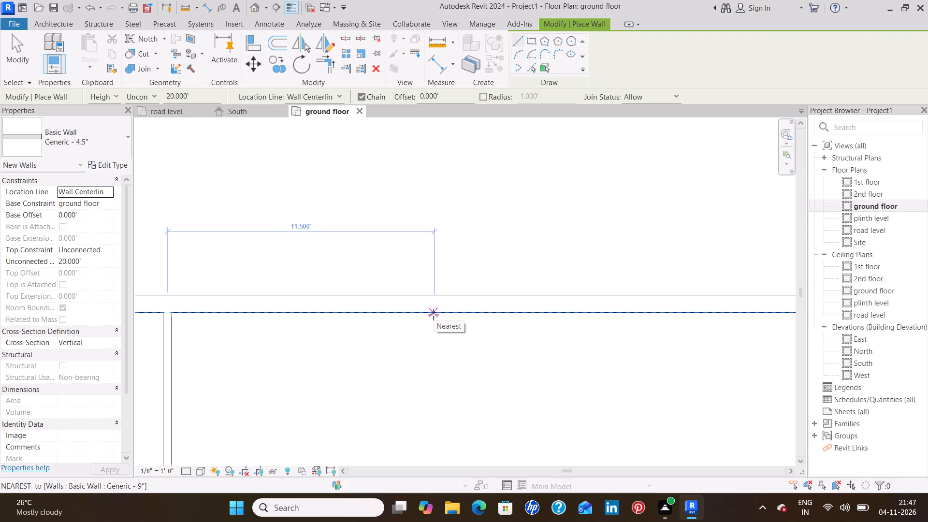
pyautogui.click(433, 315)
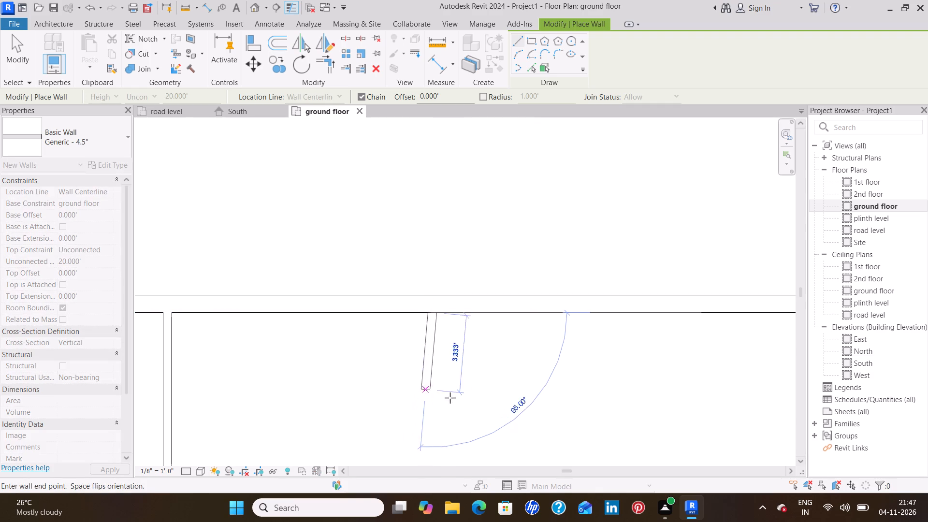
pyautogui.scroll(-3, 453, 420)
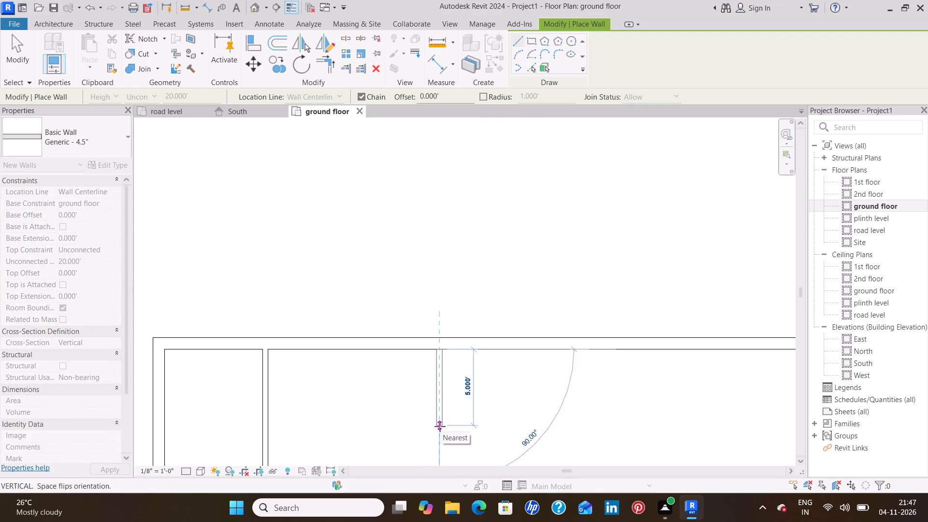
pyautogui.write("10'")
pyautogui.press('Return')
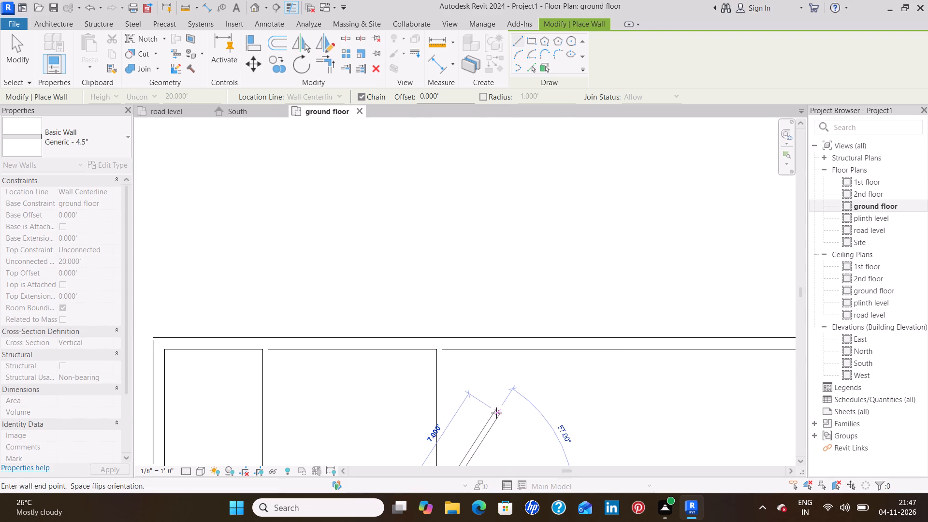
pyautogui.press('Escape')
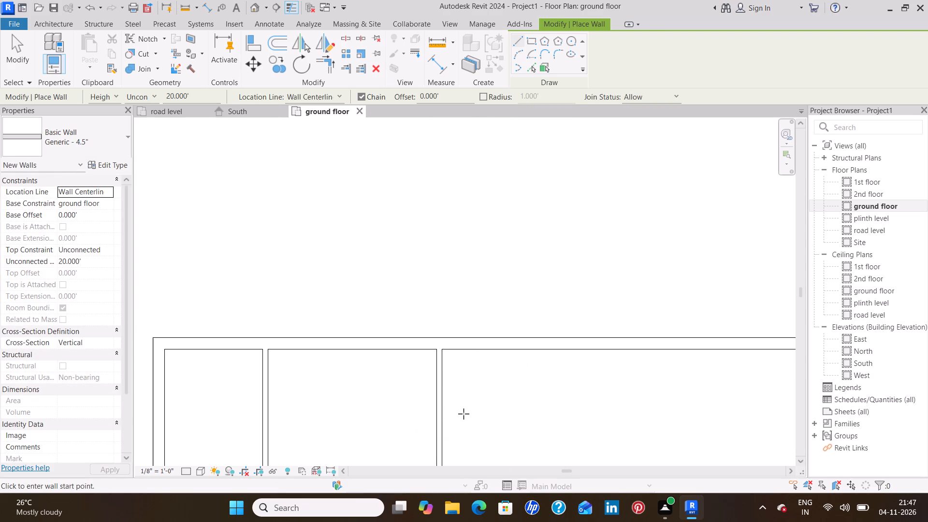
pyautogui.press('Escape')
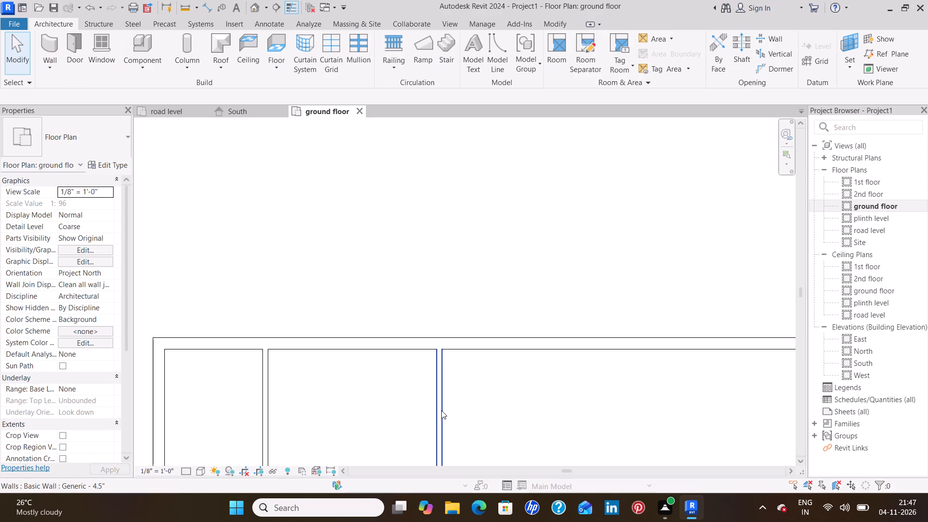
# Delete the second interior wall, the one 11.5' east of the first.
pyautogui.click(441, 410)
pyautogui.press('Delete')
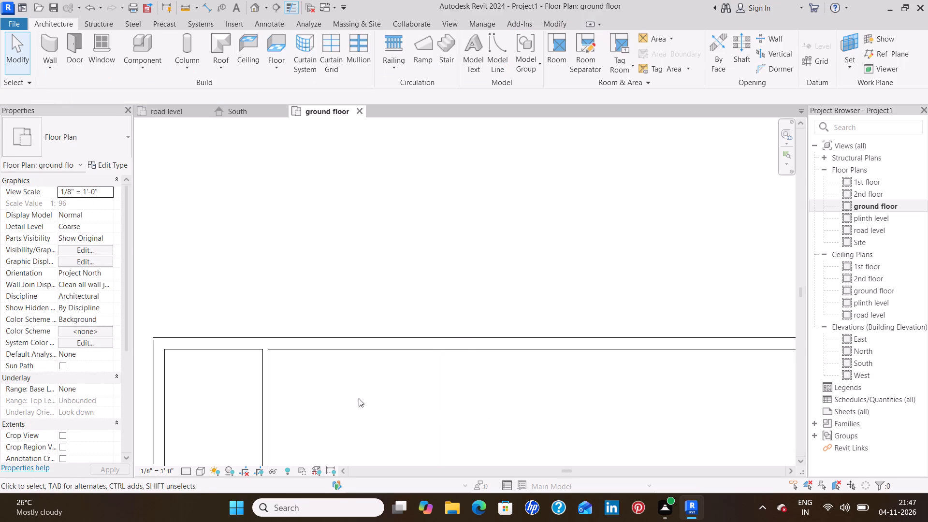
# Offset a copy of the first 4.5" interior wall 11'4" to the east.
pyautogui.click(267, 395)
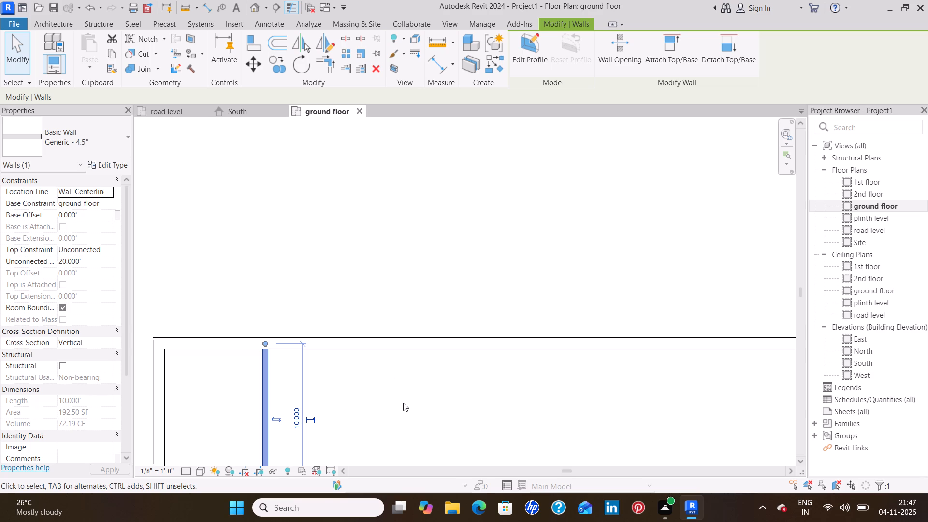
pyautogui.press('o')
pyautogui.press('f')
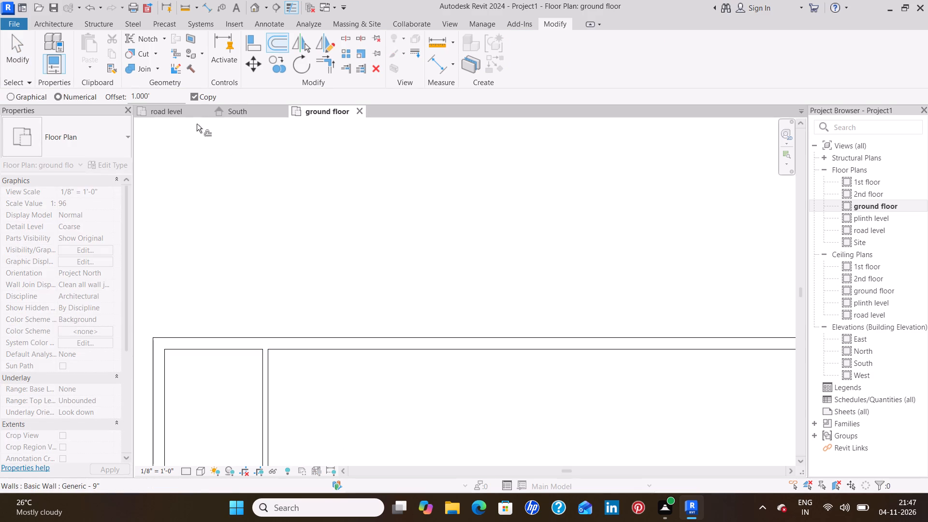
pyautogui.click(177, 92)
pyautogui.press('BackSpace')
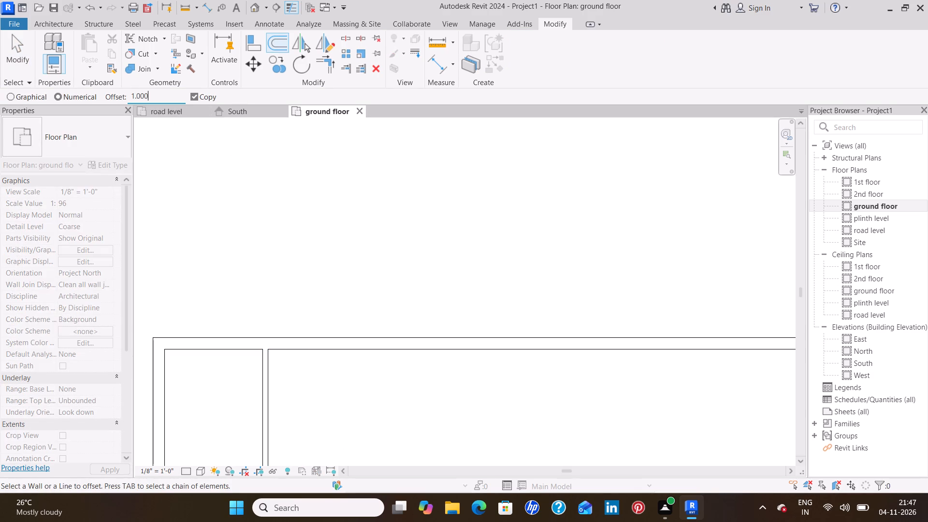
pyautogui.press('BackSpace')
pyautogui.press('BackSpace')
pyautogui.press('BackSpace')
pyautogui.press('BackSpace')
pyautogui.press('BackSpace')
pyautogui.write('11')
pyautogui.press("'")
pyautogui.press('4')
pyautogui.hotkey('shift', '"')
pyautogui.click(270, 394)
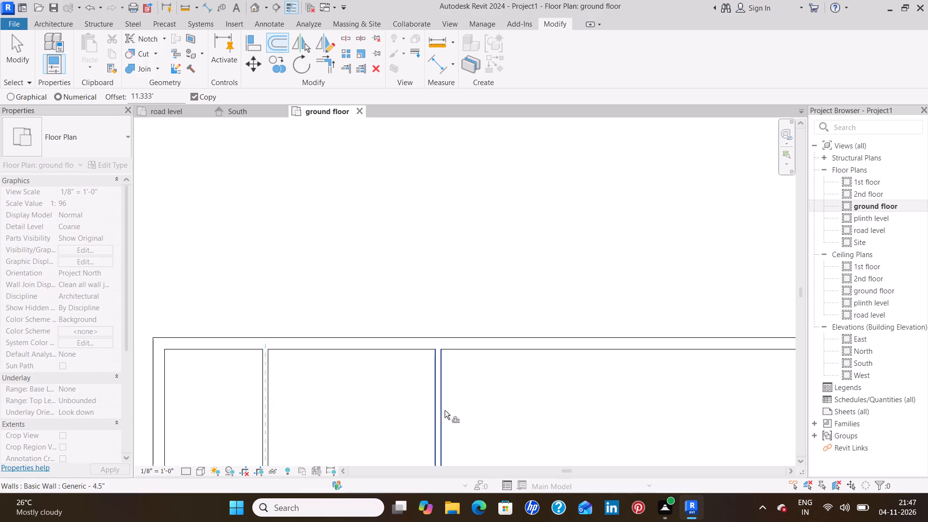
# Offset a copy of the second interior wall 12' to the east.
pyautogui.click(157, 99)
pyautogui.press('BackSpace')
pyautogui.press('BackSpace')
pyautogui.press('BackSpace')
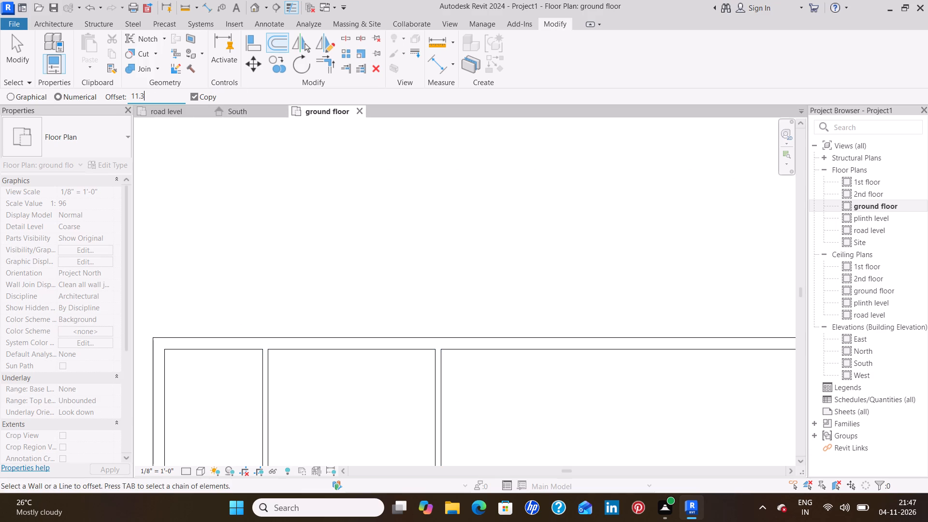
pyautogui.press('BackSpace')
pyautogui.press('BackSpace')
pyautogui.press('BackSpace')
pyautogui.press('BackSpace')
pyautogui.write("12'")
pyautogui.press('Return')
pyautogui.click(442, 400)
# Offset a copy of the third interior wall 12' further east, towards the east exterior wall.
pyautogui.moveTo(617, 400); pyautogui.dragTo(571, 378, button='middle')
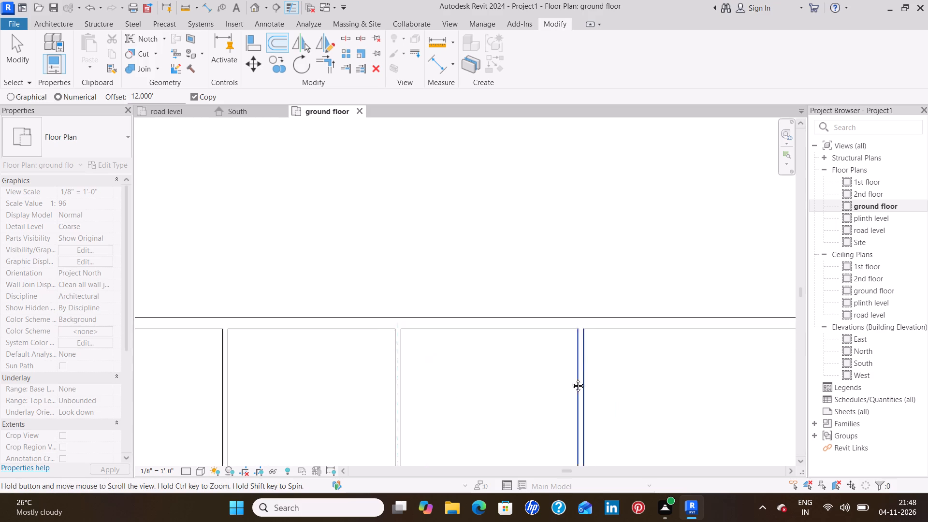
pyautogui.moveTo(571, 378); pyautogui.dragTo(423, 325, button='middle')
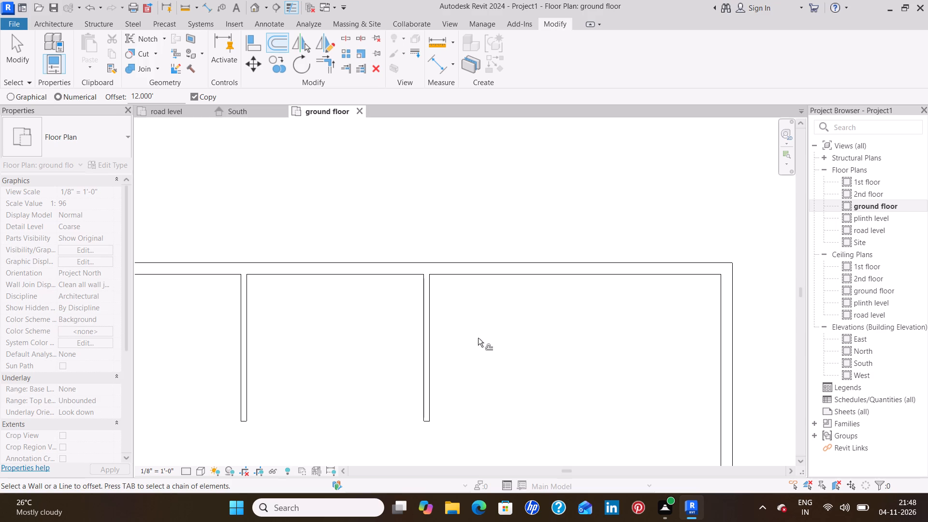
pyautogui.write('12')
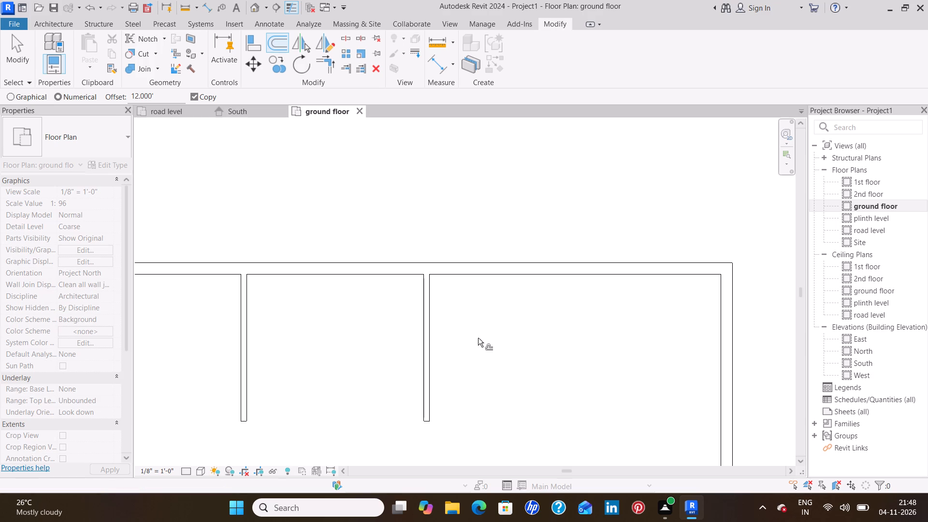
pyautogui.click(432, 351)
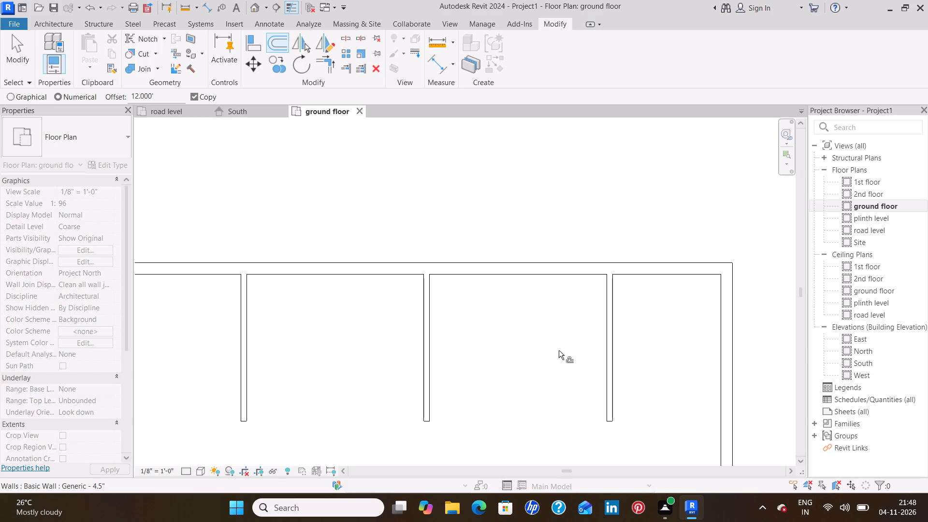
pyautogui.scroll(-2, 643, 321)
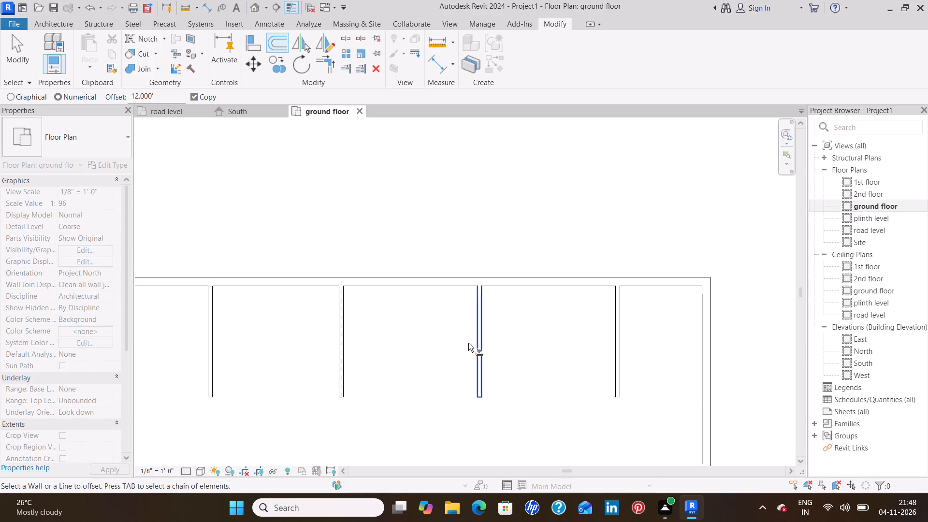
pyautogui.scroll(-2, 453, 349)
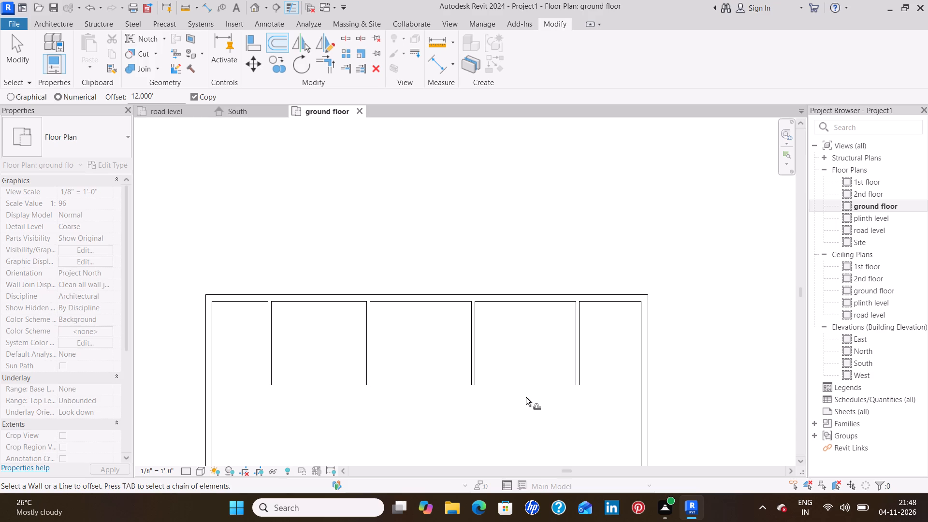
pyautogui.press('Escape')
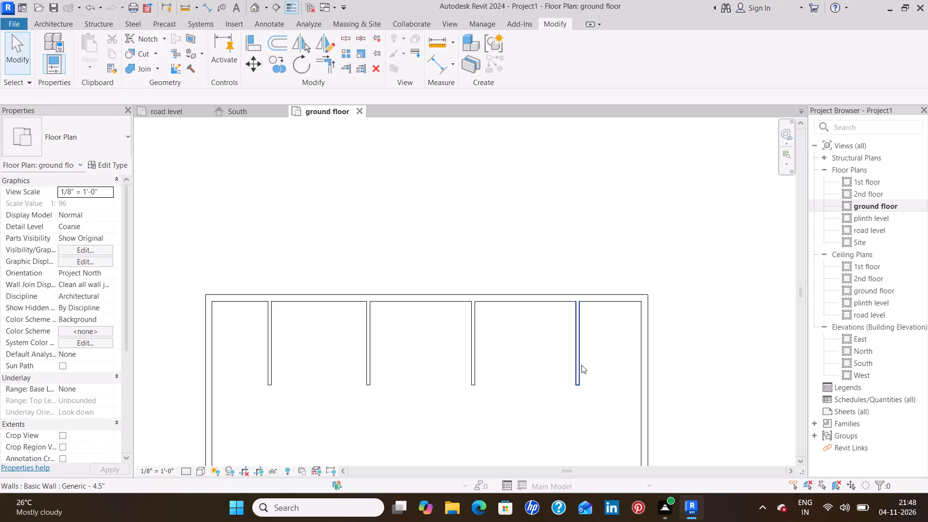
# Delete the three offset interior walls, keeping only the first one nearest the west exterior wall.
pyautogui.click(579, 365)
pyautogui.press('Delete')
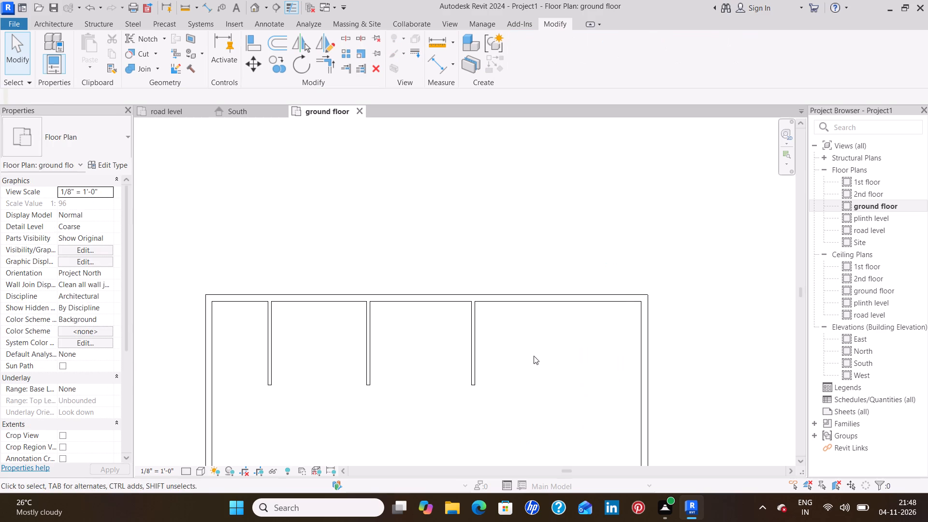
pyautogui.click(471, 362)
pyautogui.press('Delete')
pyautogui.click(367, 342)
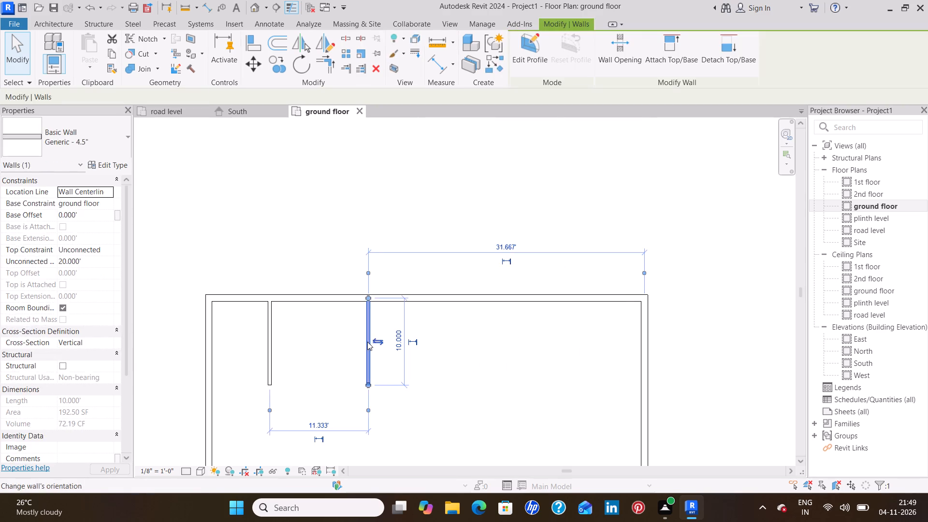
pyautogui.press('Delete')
# Offset a copy of the first interior wall 11'9" to the east.
pyautogui.write('of')
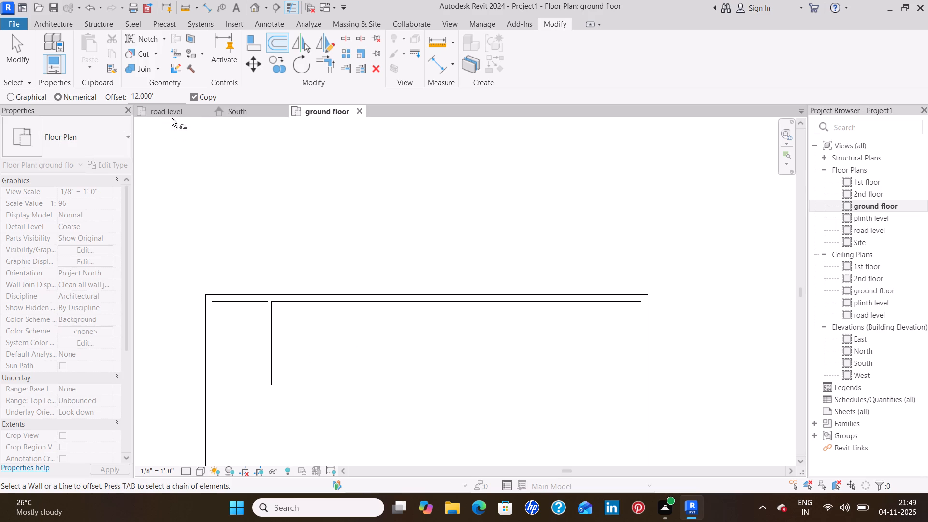
pyautogui.click(168, 98)
pyautogui.press('BackSpace')
pyautogui.press('BackSpace')
pyautogui.press('BackSpace')
pyautogui.press('BackSpace')
pyautogui.press('BackSpace')
pyautogui.press('BackSpace')
pyautogui.press('BackSpace')
pyautogui.write("11'")
pyautogui.press('9')
pyautogui.hotkey('shift', '"')
pyautogui.press('Return')
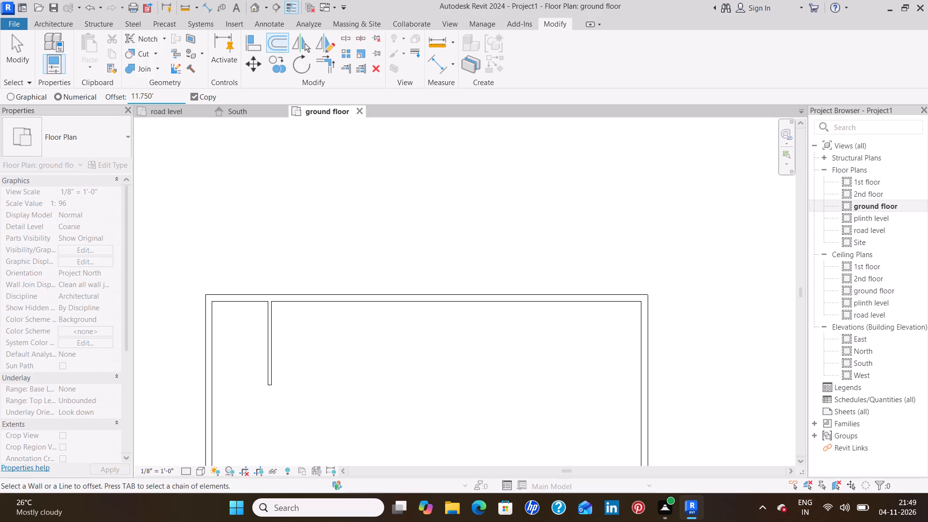
pyautogui.click(172, 96)
pyautogui.press('BackSpace')
pyautogui.press('BackSpace')
pyautogui.press('BackSpace')
pyautogui.press('BackSpace')
pyautogui.press('BackSpace')
pyautogui.press("'")
pyautogui.press('9')
pyautogui.hotkey('shift', '"')
pyautogui.click(275, 341)
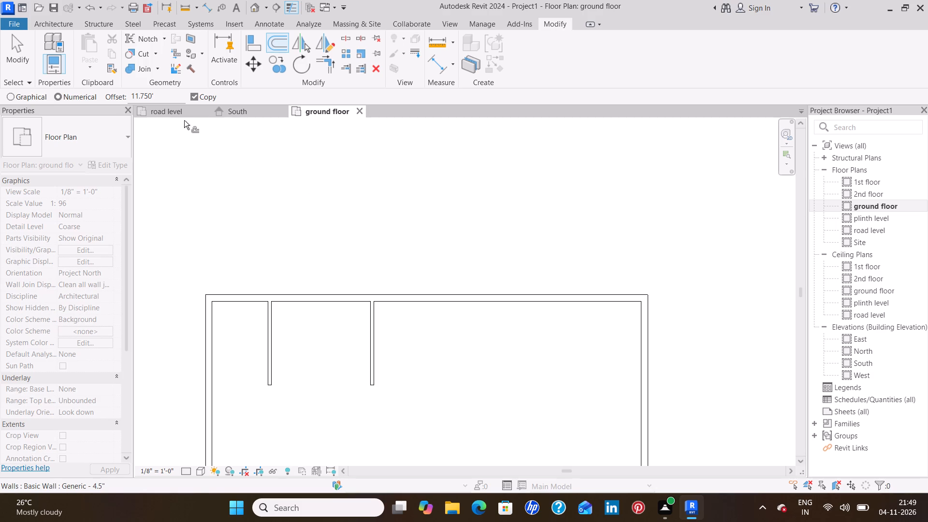
# Offset a copy of the second interior wall 5'6" to the east.
pyautogui.click(176, 100)
pyautogui.press('BackSpace')
pyautogui.press('BackSpace')
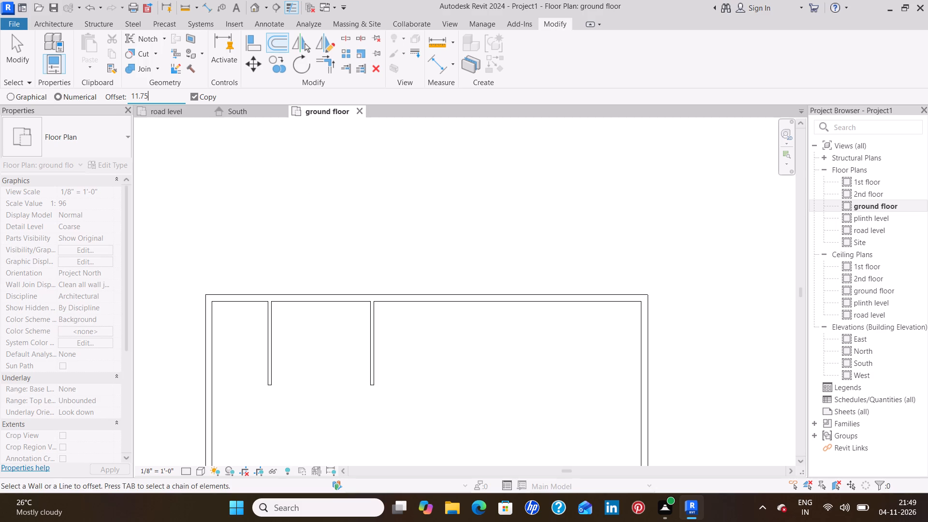
pyautogui.press('BackSpace')
pyautogui.press('BackSpace')
pyautogui.press('BackSpace')
pyautogui.press('BackSpace')
pyautogui.press('BackSpace')
pyautogui.press('5')
pyautogui.write('\'6"')
pyautogui.click(378, 336)
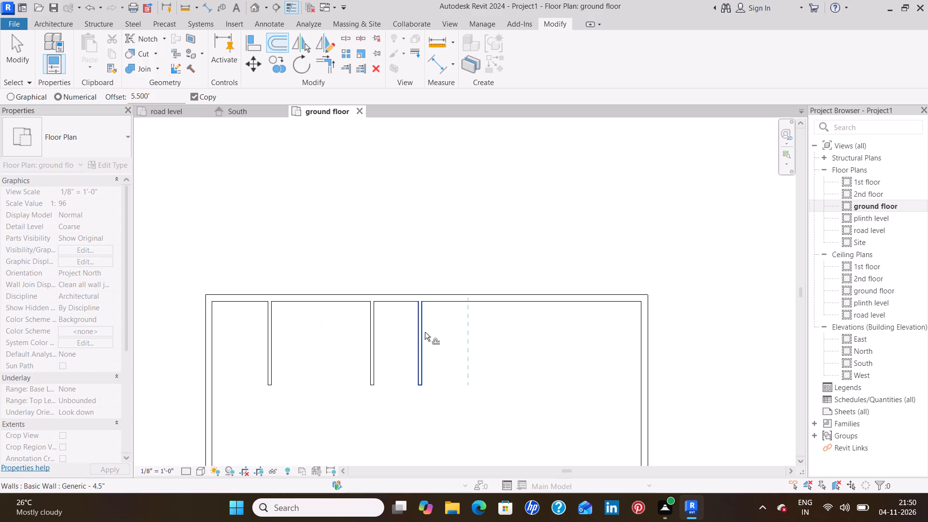
# Offset copies eastwards at 12' spacing, first from the third interior wall and again from the resulting fourth wall.
pyautogui.click(169, 91)
pyautogui.press('BackSpace')
pyautogui.press('BackSpace')
pyautogui.press('BackSpace')
pyautogui.press('BackSpace')
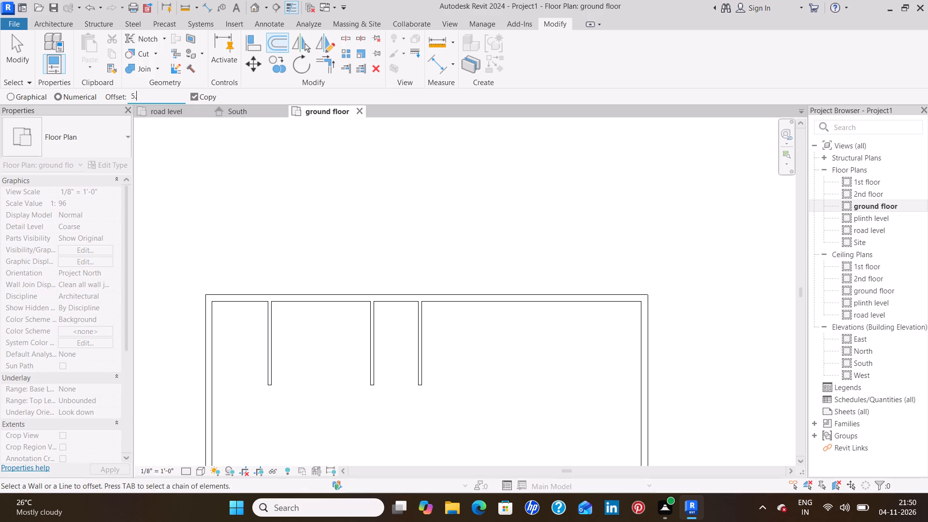
pyautogui.press('BackSpace')
pyautogui.press('BackSpace')
pyautogui.write("12'")
pyautogui.press('Return')
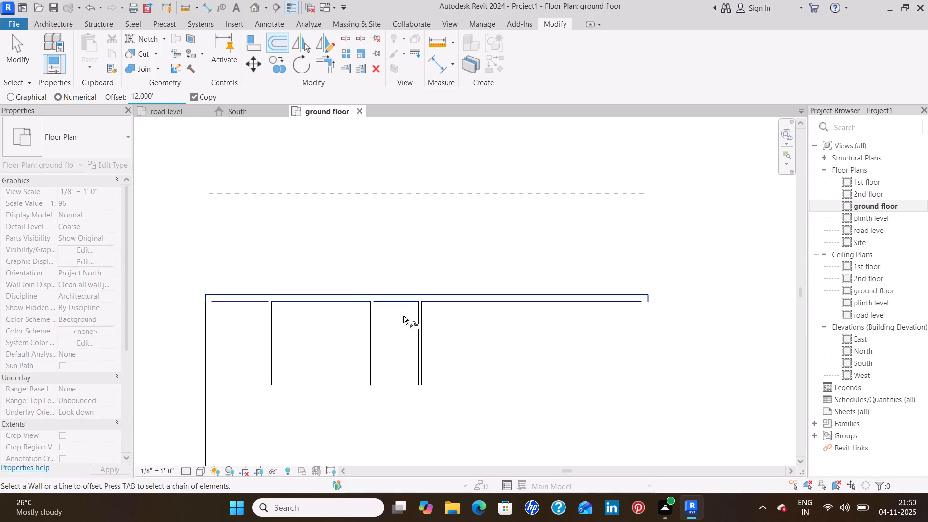
pyautogui.click(424, 335)
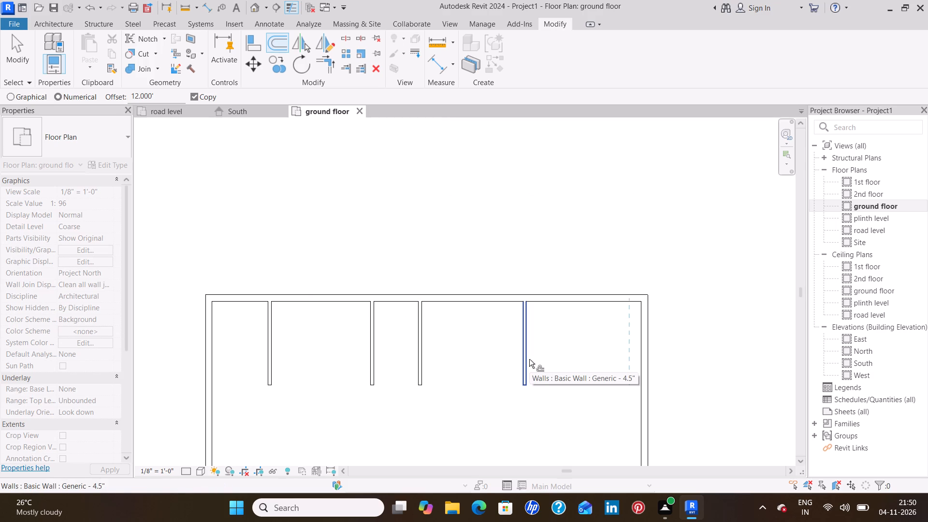
pyautogui.click(529, 359)
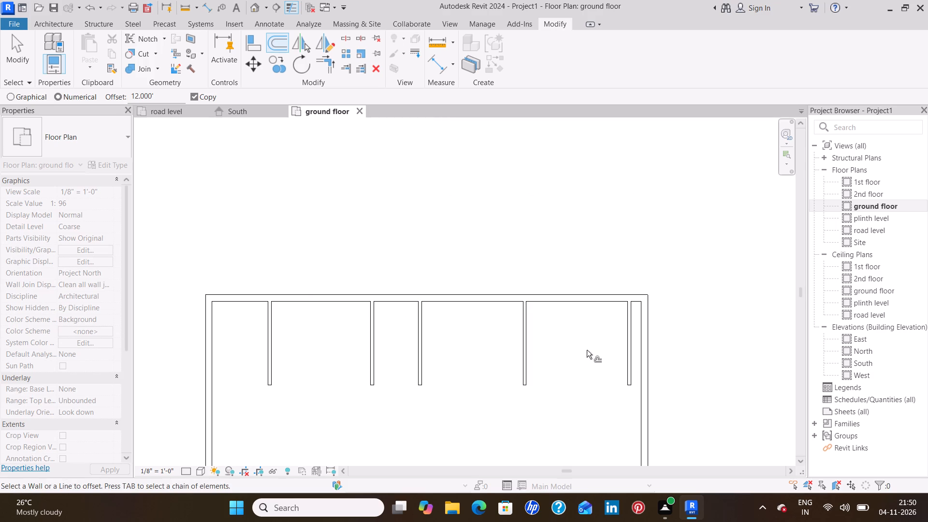
pyautogui.press('Escape')
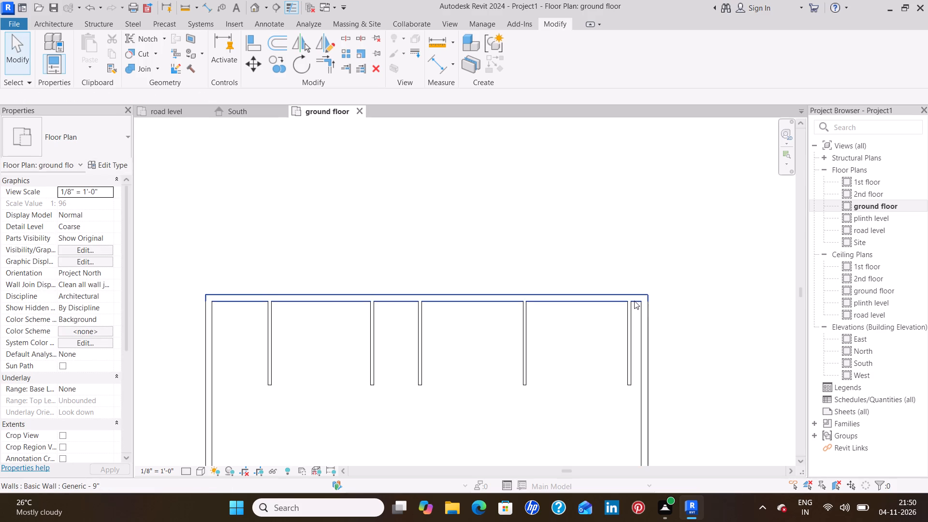
# Change the easternmost offset wall, beside the east exterior wall, to the Generic - 9" wall type.
pyautogui.scroll(6, 634, 299)
pyautogui.click(627, 324)
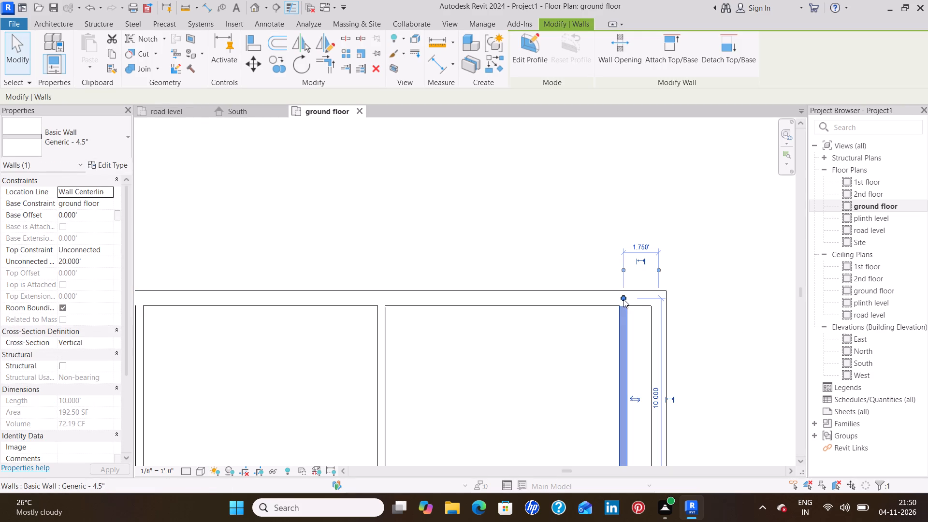
pyautogui.click(110, 143)
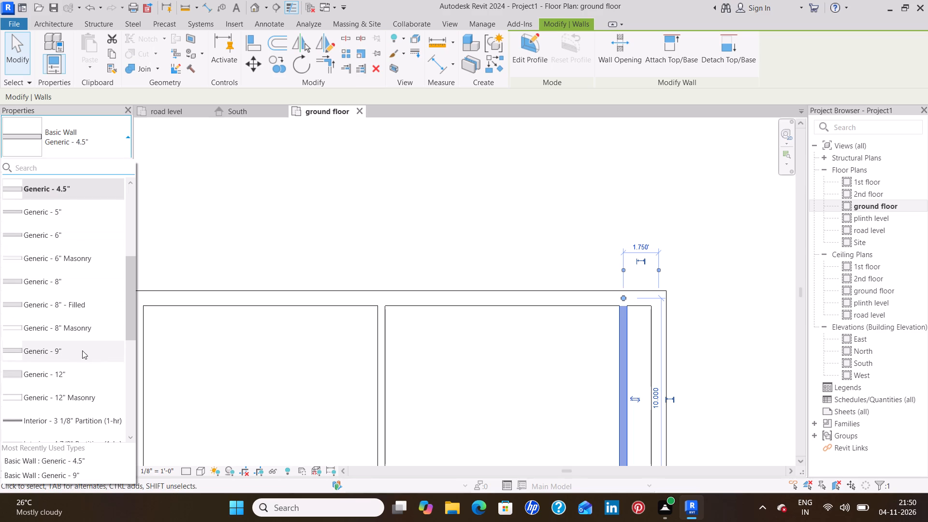
pyautogui.click(82, 350)
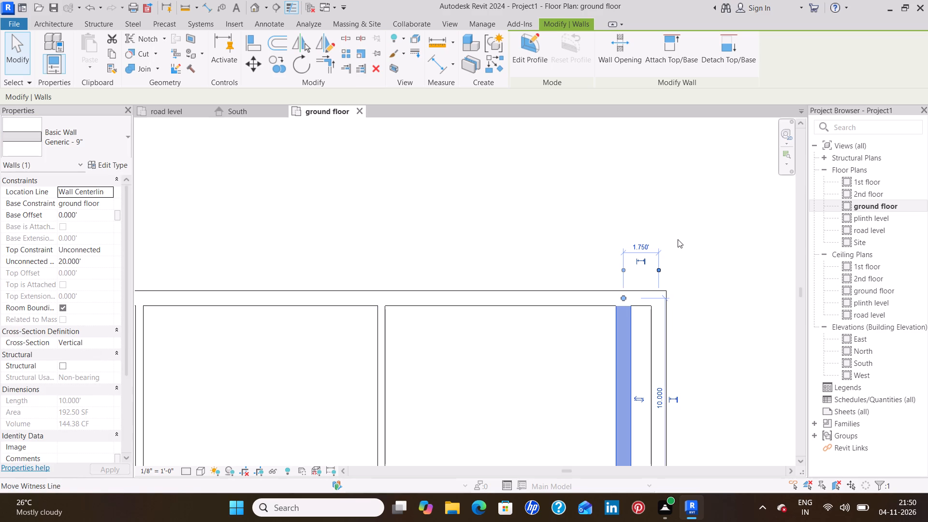
pyautogui.click(678, 239)
pyautogui.click(629, 316)
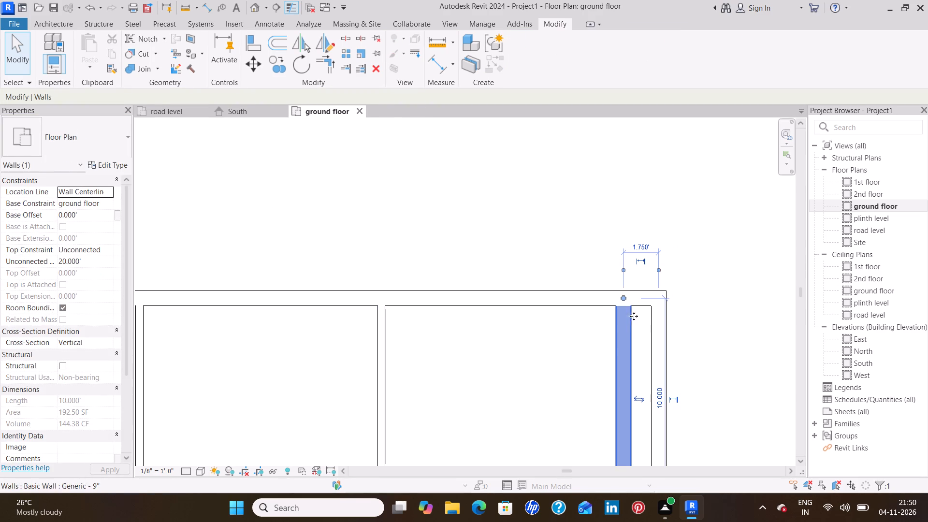
pyautogui.moveTo(623, 298); pyautogui.dragTo(623, 290)
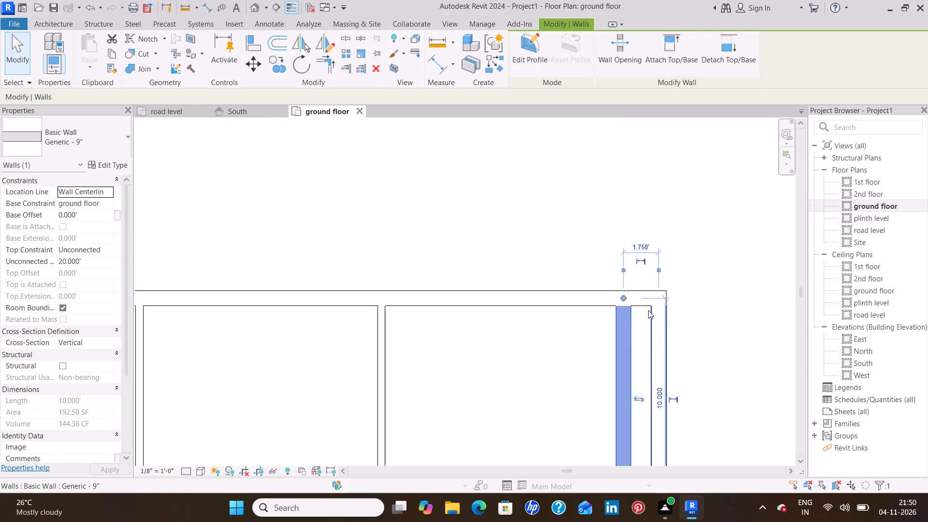
# Delete the original east exterior wall, keeping the parallel 9" wall just west of it.
pyautogui.click(664, 315)
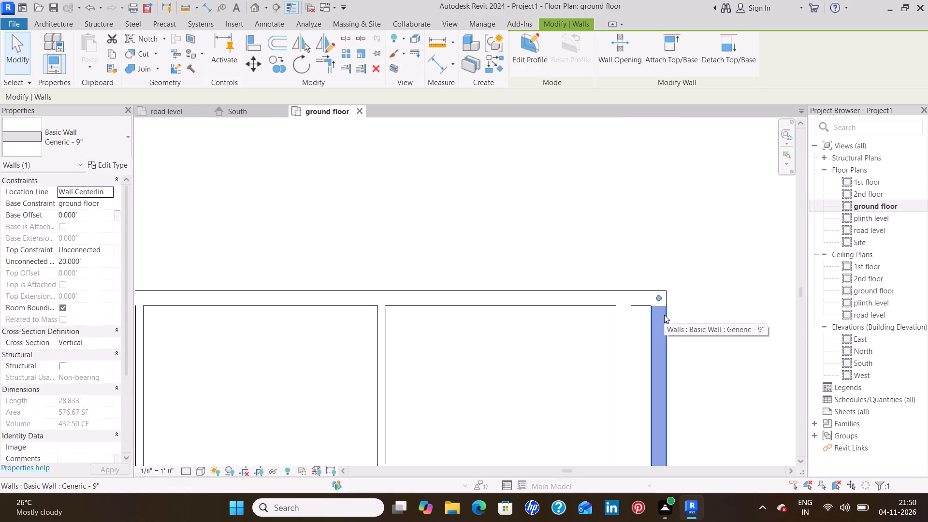
pyautogui.press('Delete')
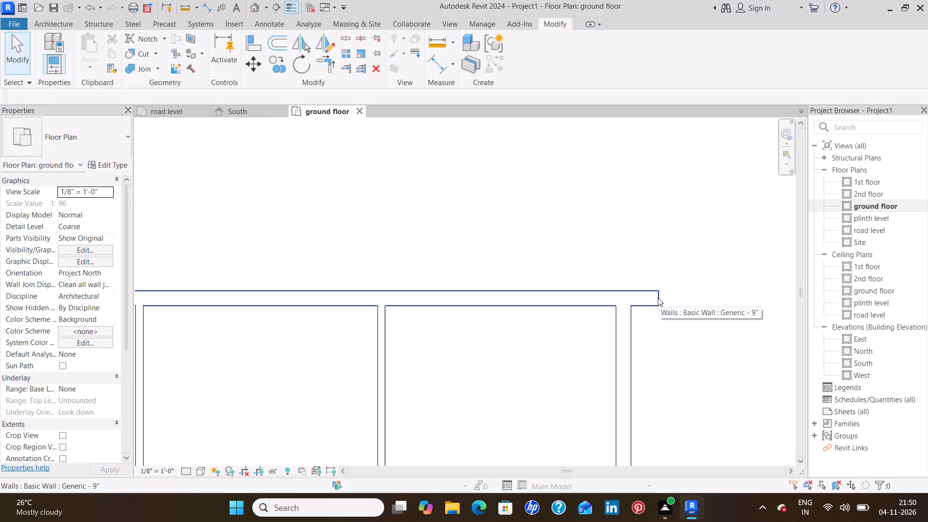
# Shorten the north exterior wall's east end so it forms a clean corner with the new 9" east wall.
pyautogui.click(658, 298)
pyautogui.moveTo(658, 298); pyautogui.dragTo(641, 300)
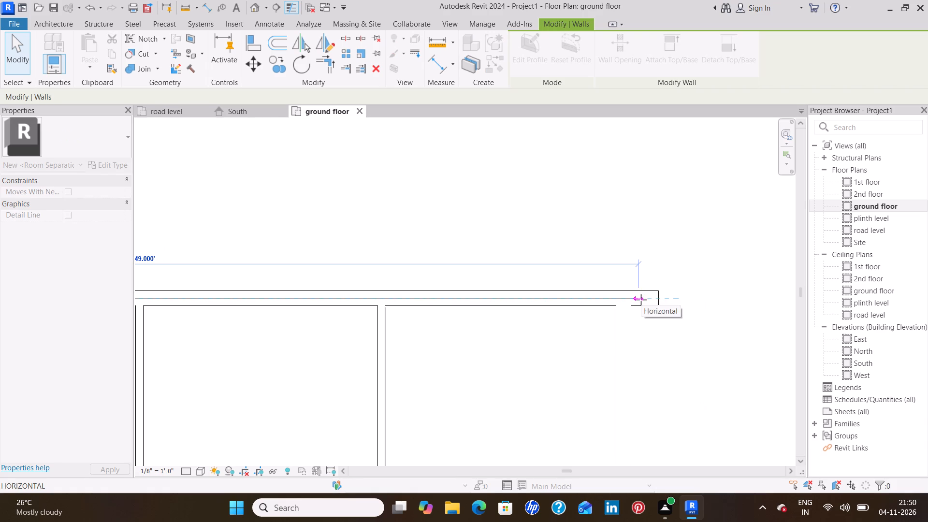
pyautogui.moveTo(641, 300); pyautogui.dragTo(631, 301)
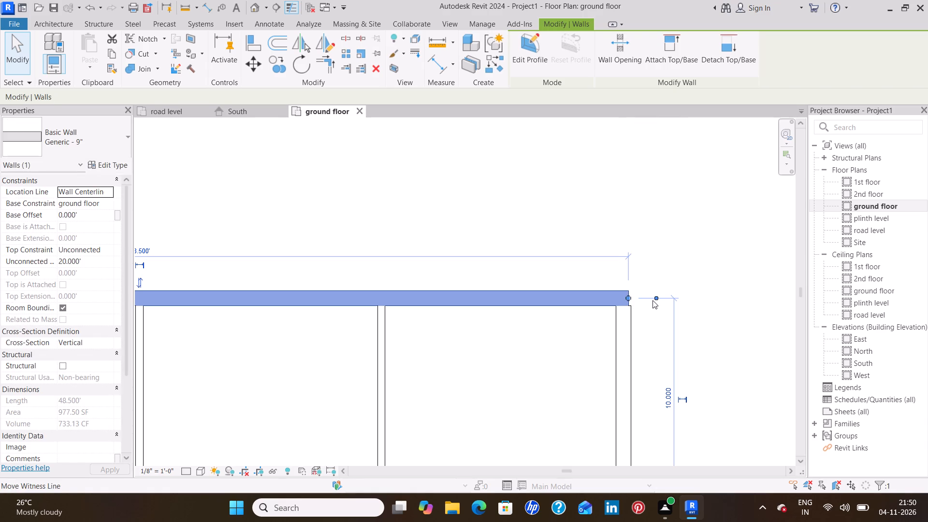
pyautogui.scroll(7, 628, 298)
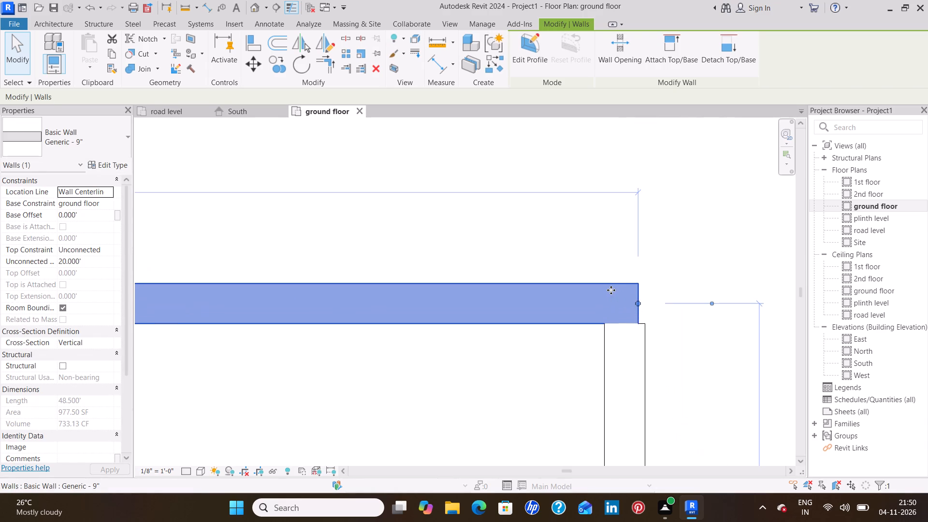
pyautogui.press('Right')
pyautogui.press('Right')
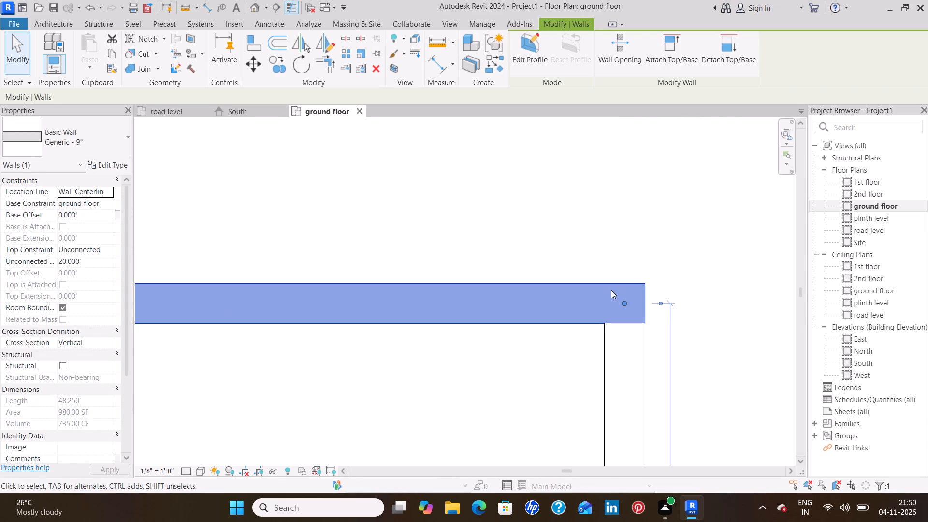
pyautogui.click(666, 272)
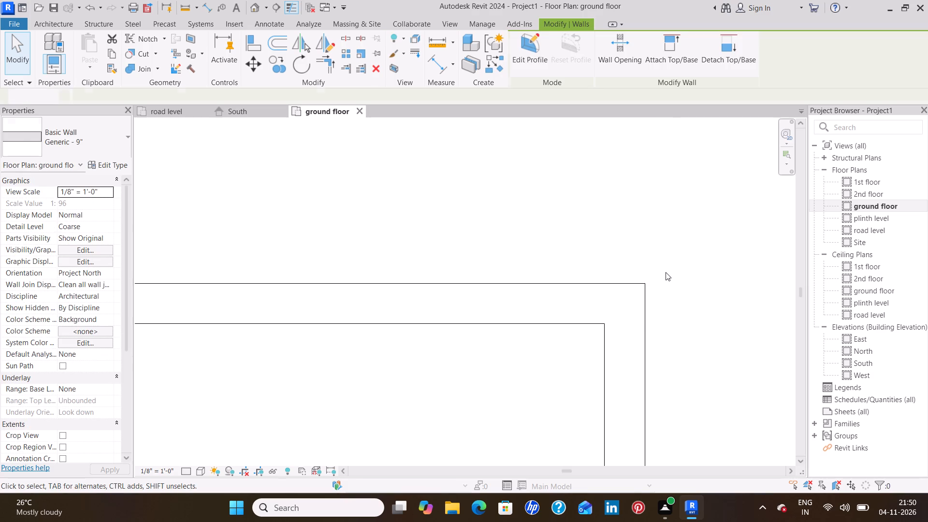
# Extend the new 9" east wall southwards until it meets the south exterior wall.
pyautogui.scroll(-7, 618, 328)
pyautogui.scroll(-2, 485, 373)
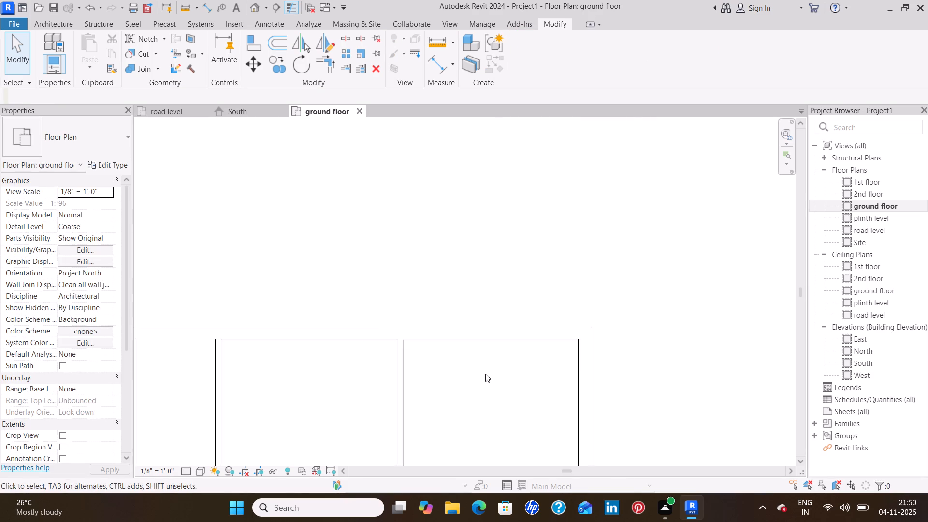
pyautogui.scroll(-1, 485, 374)
pyautogui.moveTo(480, 377); pyautogui.dragTo(584, 268, button='middle')
pyautogui.scroll(-3, 586, 267)
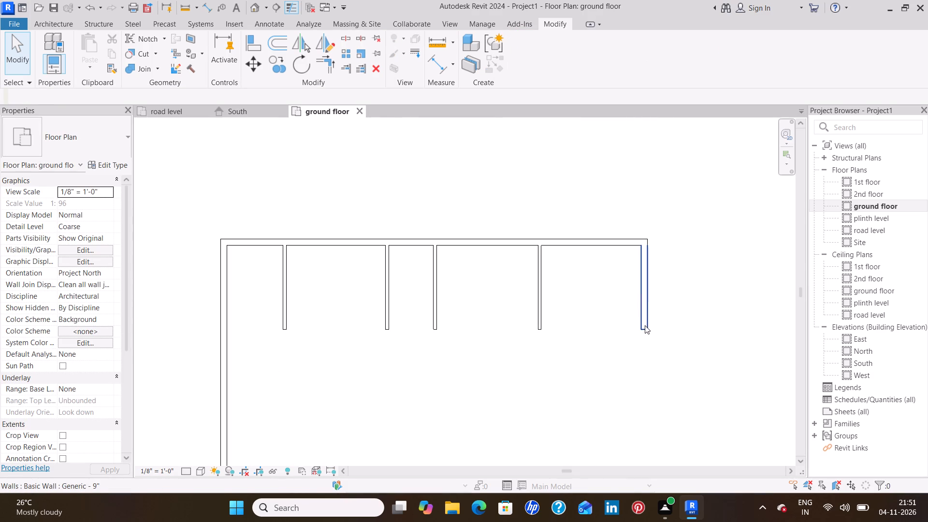
pyautogui.moveTo(645, 325); pyautogui.dragTo(645, 216, button='middle')
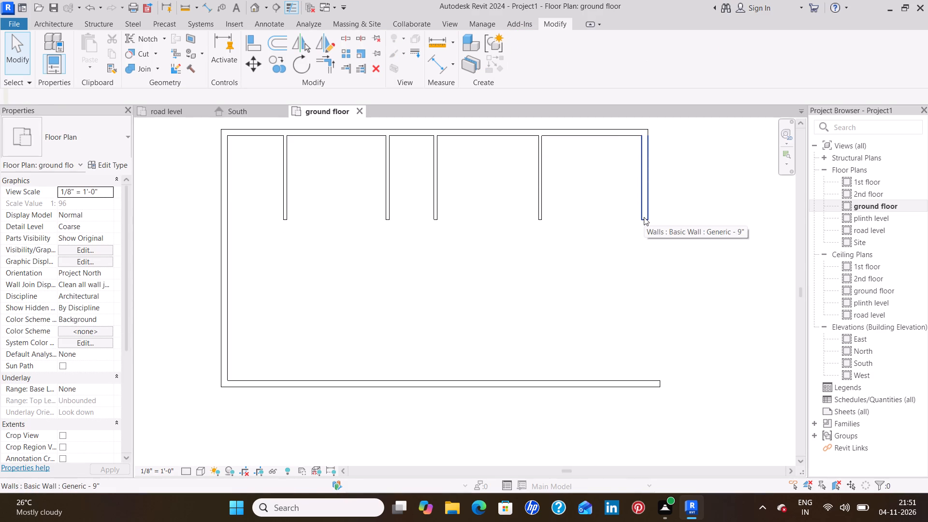
pyautogui.click(643, 217)
pyautogui.moveTo(643, 230); pyautogui.dragTo(641, 300)
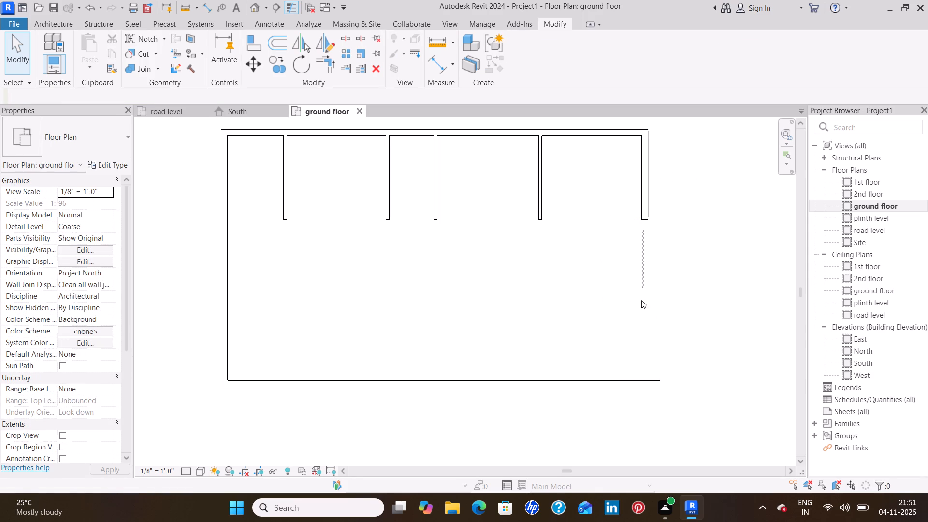
pyautogui.moveTo(641, 300); pyautogui.dragTo(640, 322)
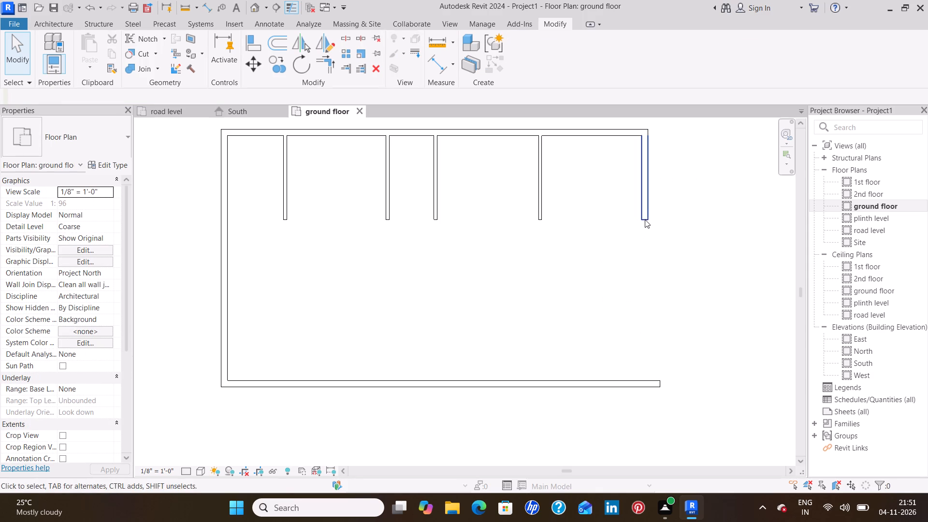
pyautogui.click(645, 218)
pyautogui.moveTo(645, 218); pyautogui.dragTo(630, 371)
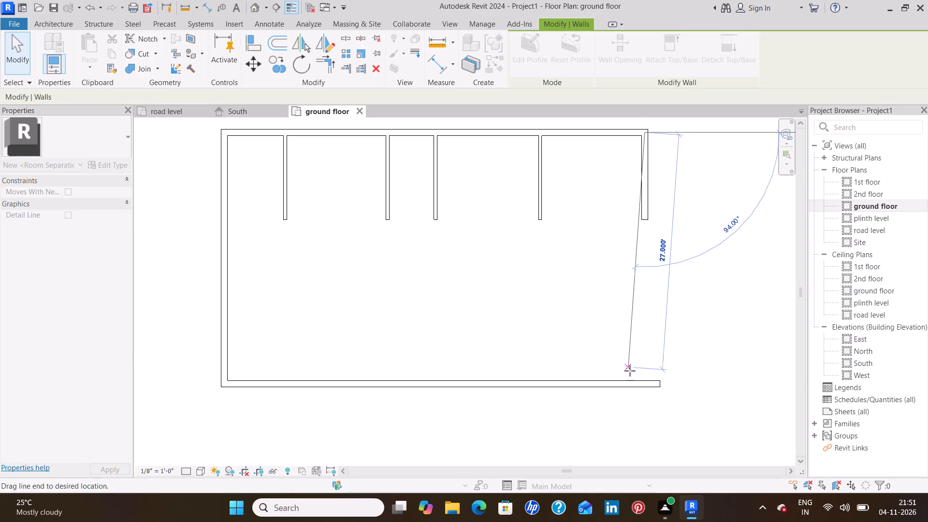
pyautogui.moveTo(630, 371); pyautogui.dragTo(639, 384)
pyautogui.click(639, 384)
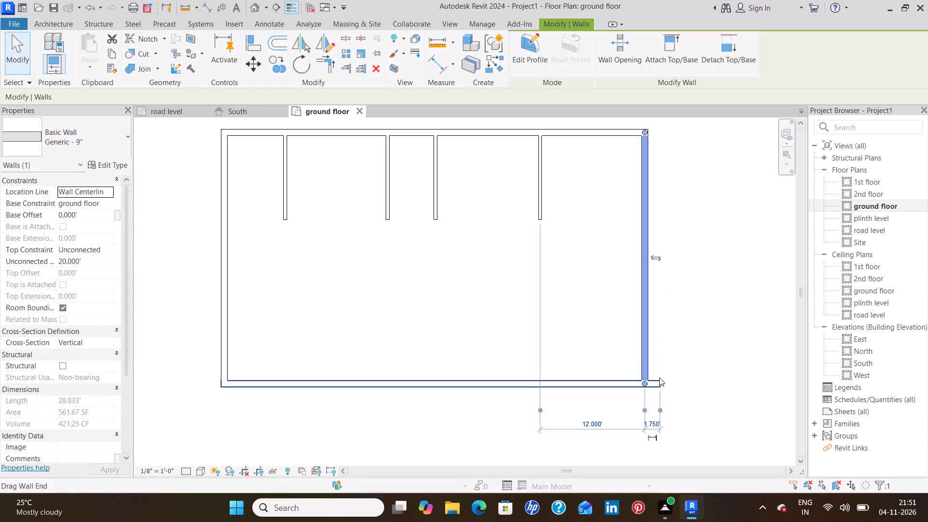
# Shorten the south exterior wall's east end so it forms a clean corner with the new east wall.
pyautogui.scroll(8, 658, 377)
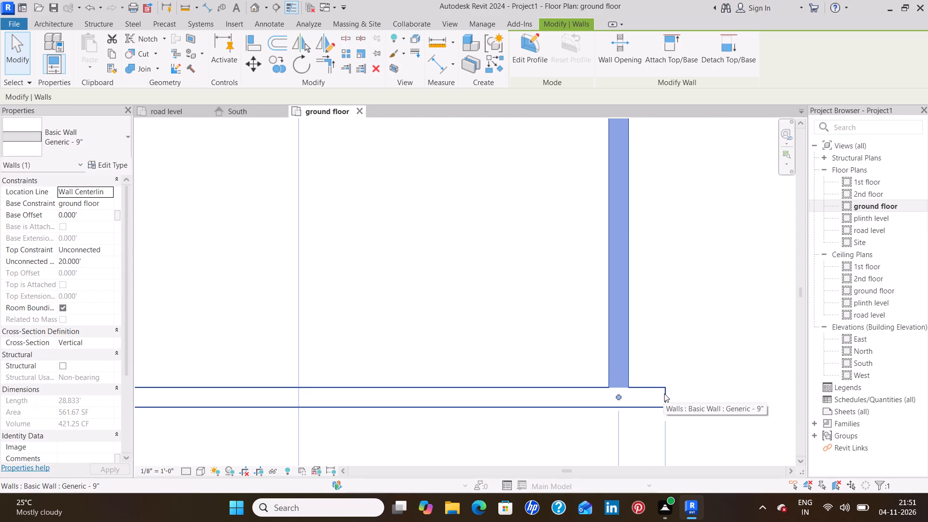
pyautogui.click(664, 393)
pyautogui.moveTo(664, 396); pyautogui.dragTo(648, 401)
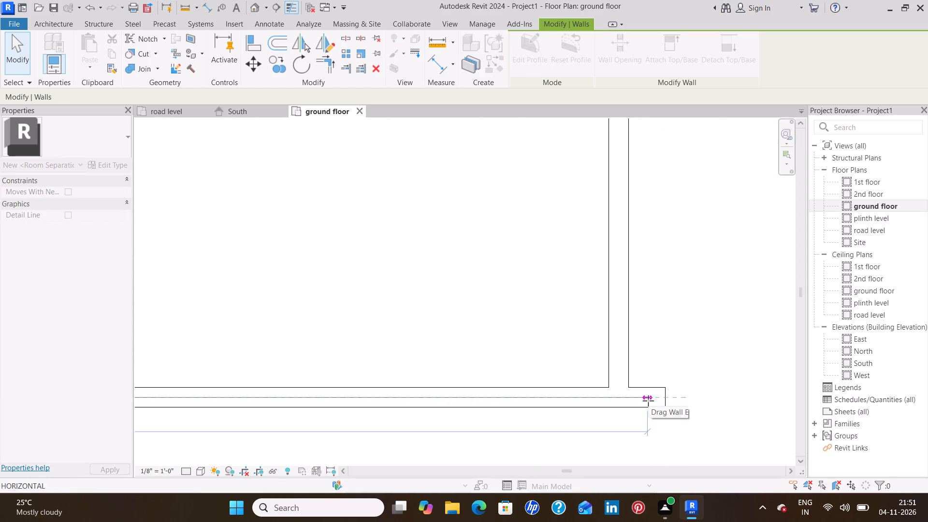
pyautogui.moveTo(648, 401); pyautogui.dragTo(632, 402)
pyautogui.moveTo(632, 402); pyautogui.dragTo(630, 403)
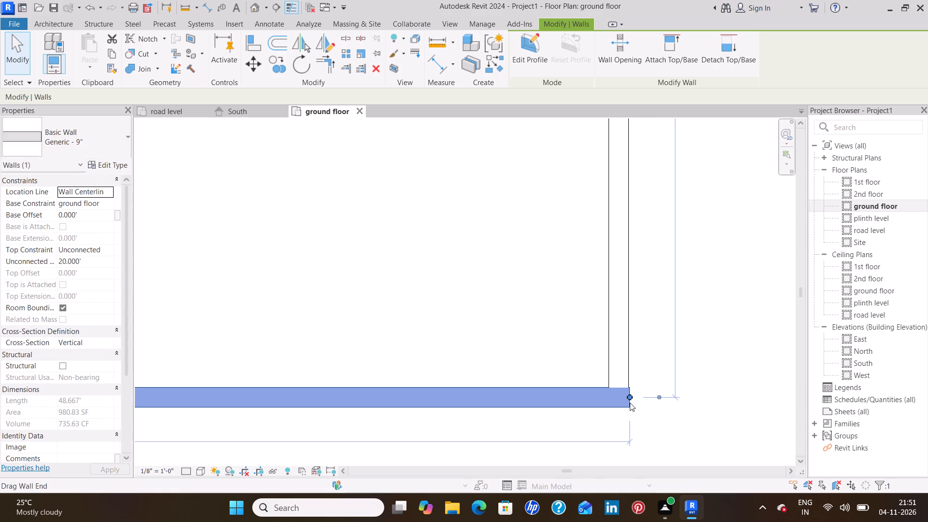
pyautogui.scroll(14, 622, 391)
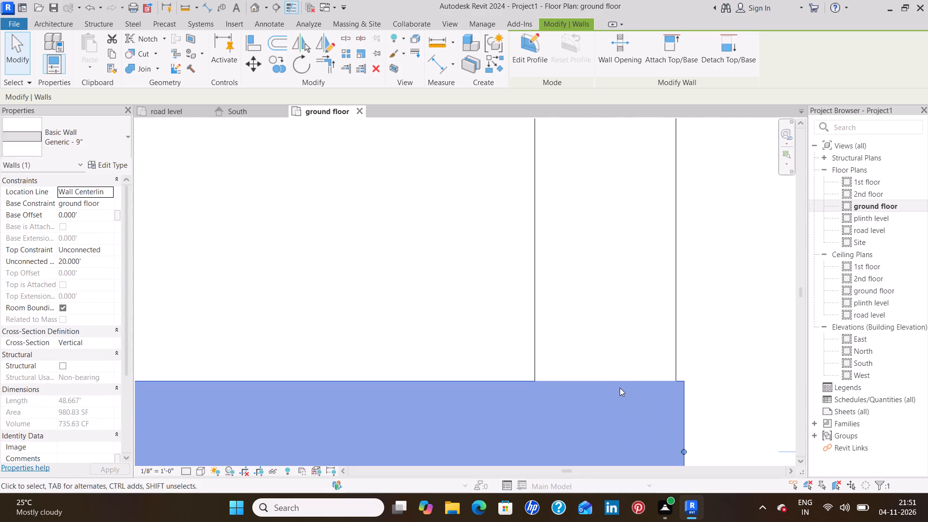
pyautogui.press('Left')
pyautogui.press('Left')
pyautogui.press('Left')
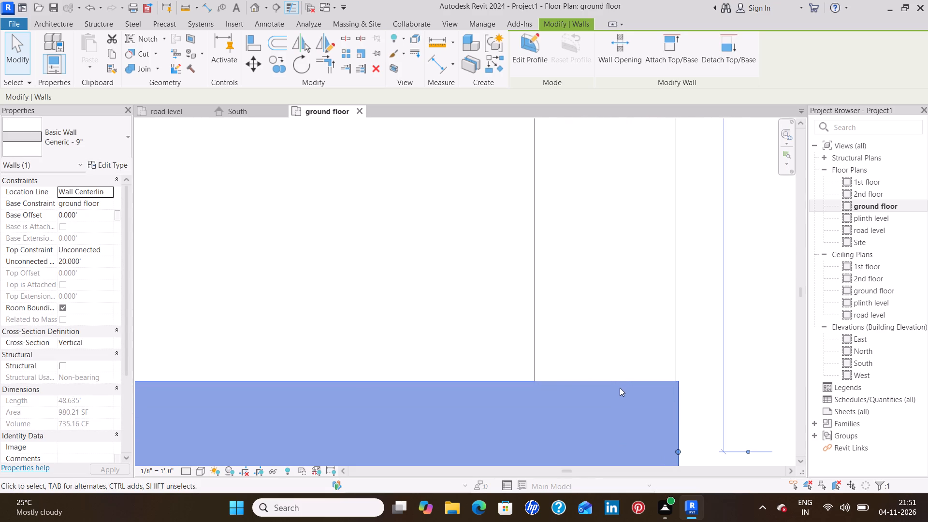
pyautogui.press('Left')
pyautogui.click(627, 347)
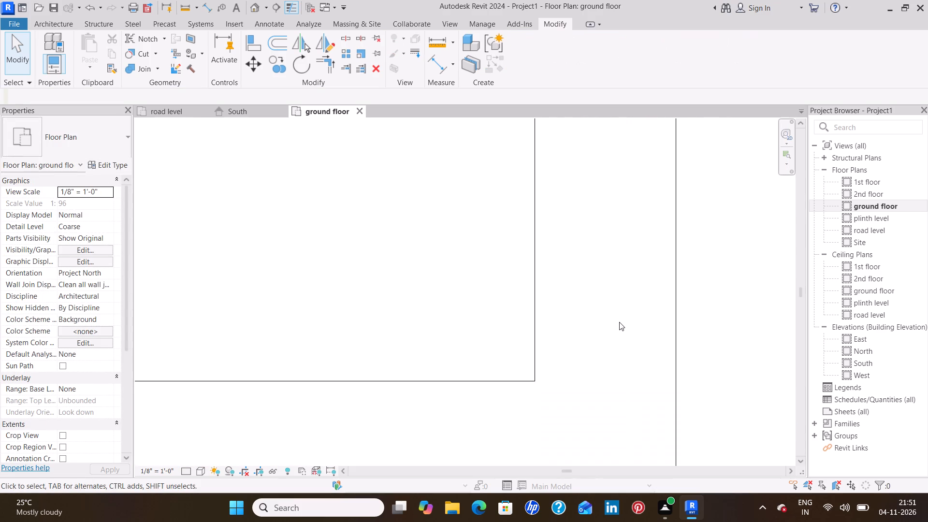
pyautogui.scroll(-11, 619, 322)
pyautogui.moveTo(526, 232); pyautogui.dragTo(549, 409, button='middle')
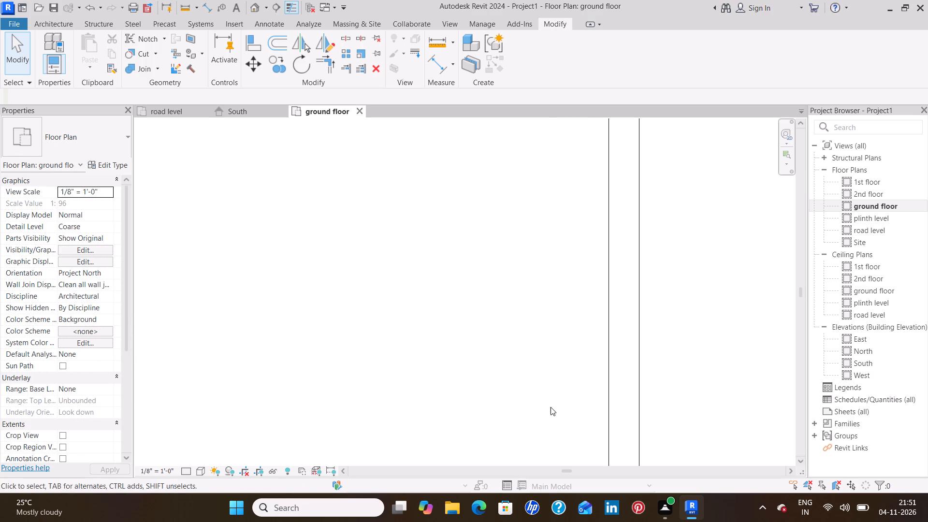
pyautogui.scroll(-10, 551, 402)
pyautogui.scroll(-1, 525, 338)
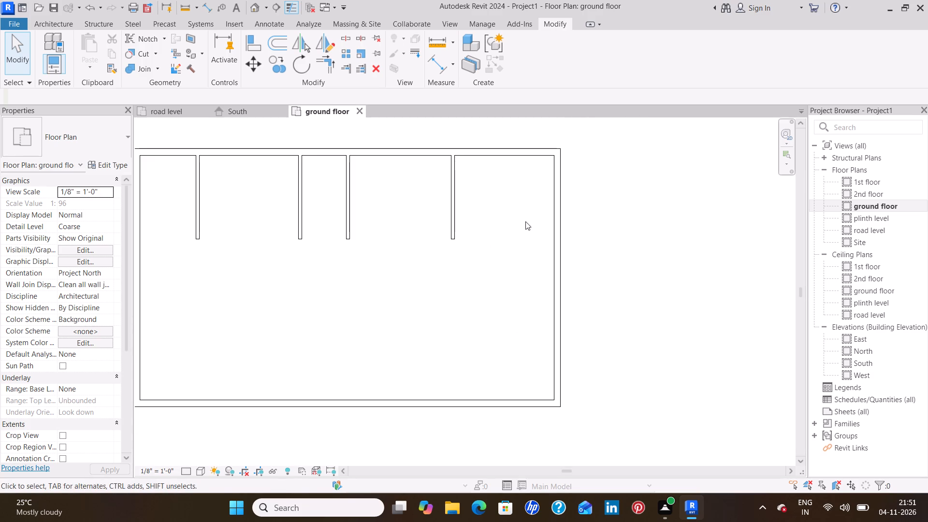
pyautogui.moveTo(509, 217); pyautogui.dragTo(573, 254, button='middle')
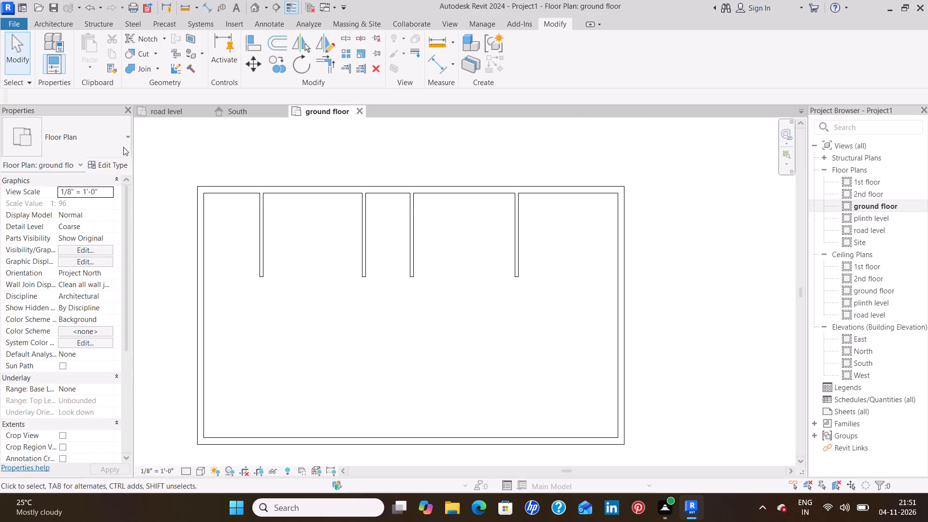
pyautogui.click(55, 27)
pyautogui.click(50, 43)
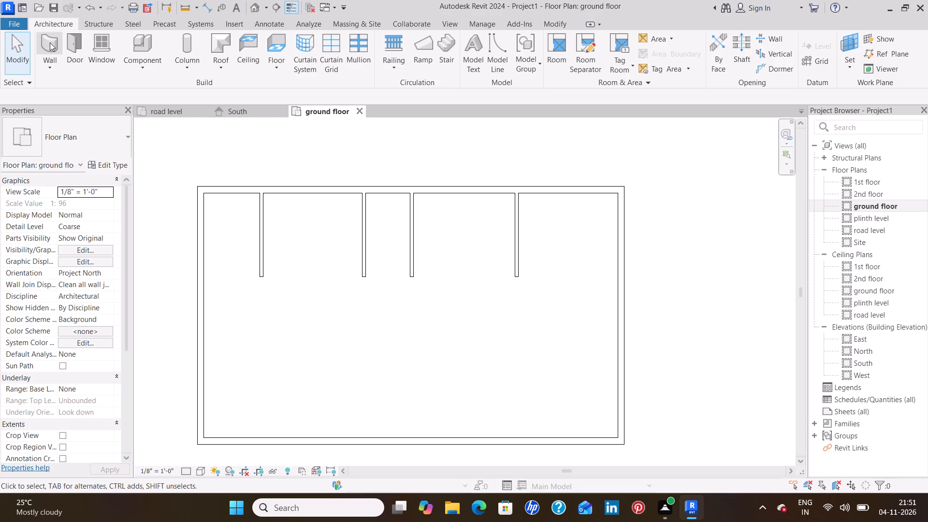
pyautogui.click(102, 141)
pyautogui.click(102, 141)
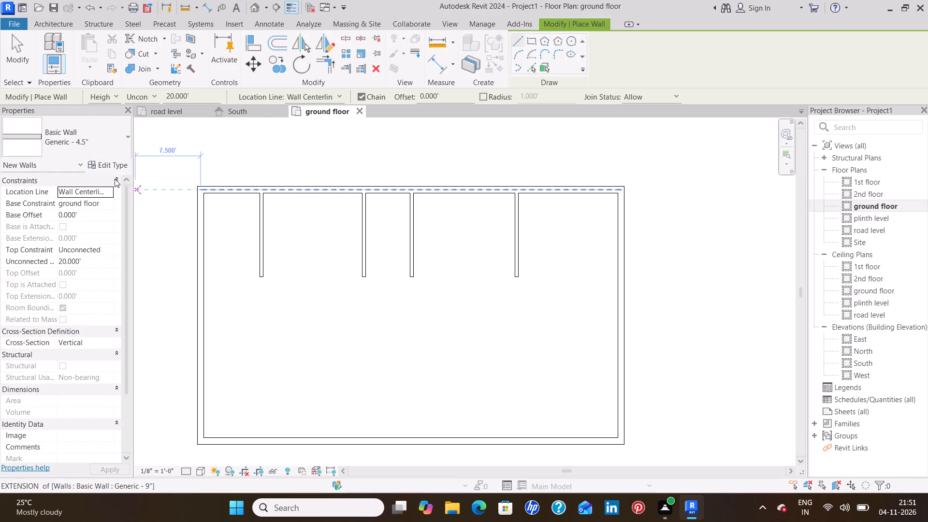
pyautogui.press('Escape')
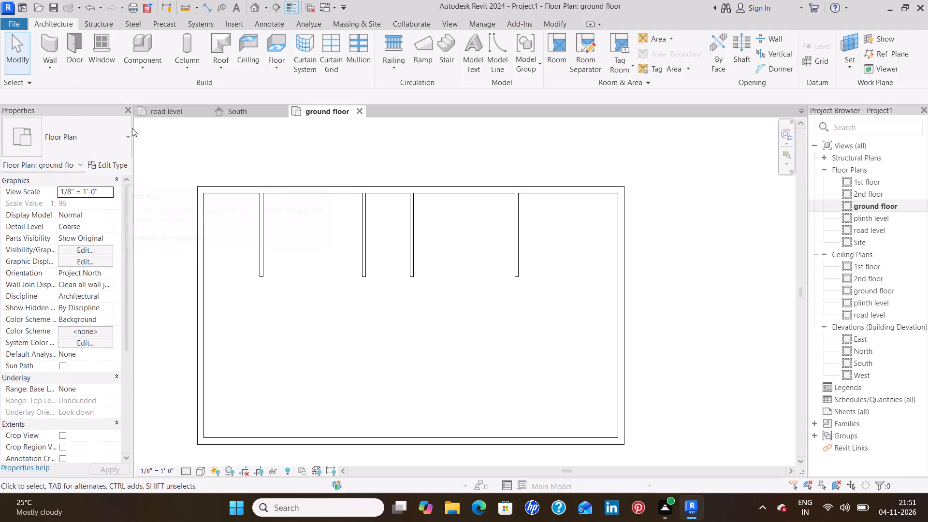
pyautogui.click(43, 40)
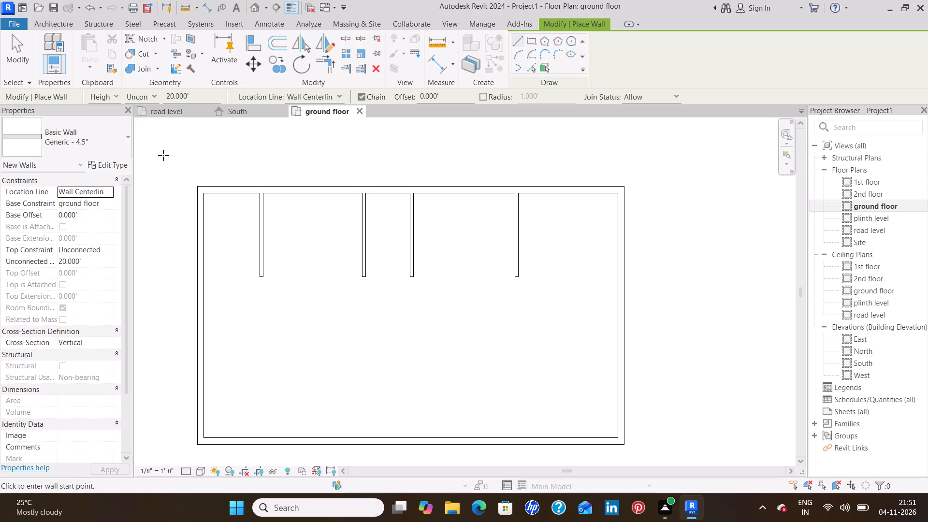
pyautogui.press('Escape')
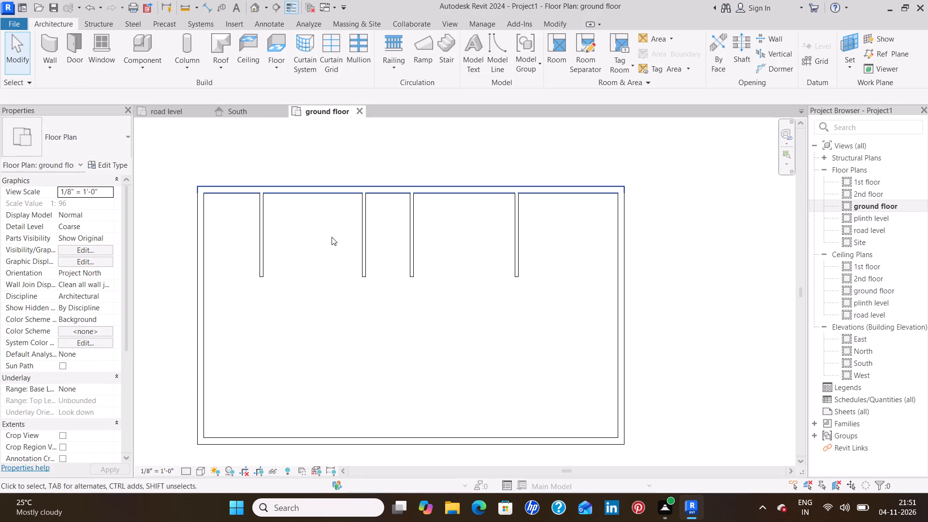
# Offset a copy of the north exterior wall 10' southwards, across the south ends of the interior partitions.
pyautogui.write('of')
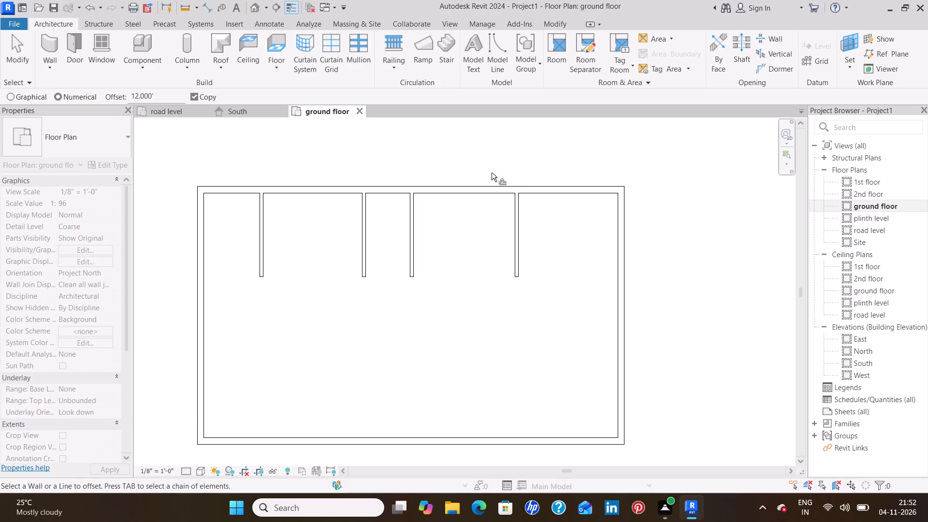
pyautogui.press('1')
pyautogui.click(176, 96)
pyautogui.press('BackSpace')
pyautogui.press('BackSpace')
pyautogui.press('BackSpace')
pyautogui.press('BackSpace')
pyautogui.press('BackSpace')
pyautogui.press('BackSpace')
pyautogui.press('BackSpace')
pyautogui.write("10'")
pyautogui.click(451, 195)
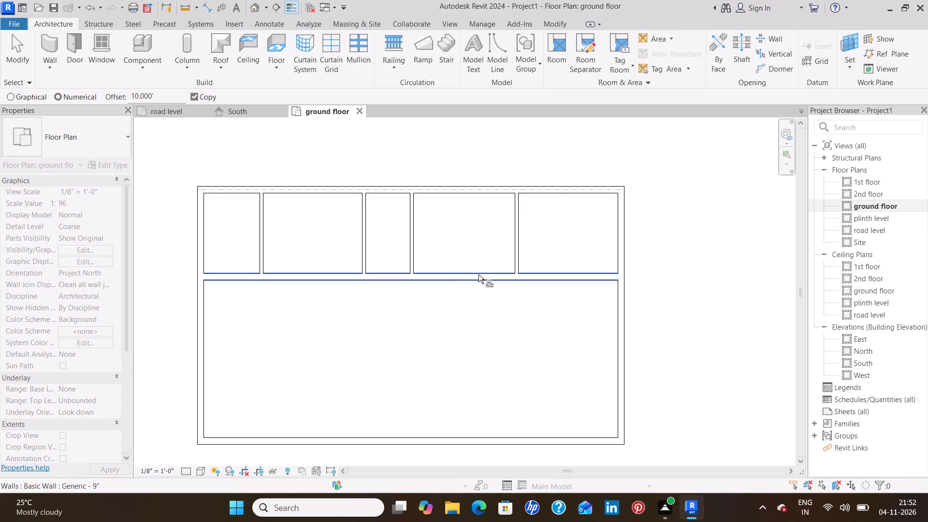
pyautogui.press('Escape')
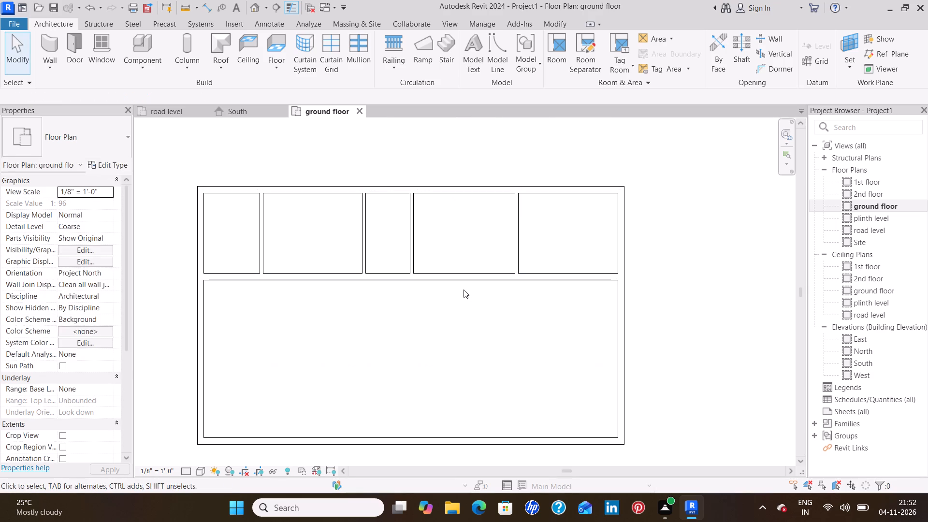
# Change the new east-west wall's type to Generic - 4.5".
pyautogui.click(469, 275)
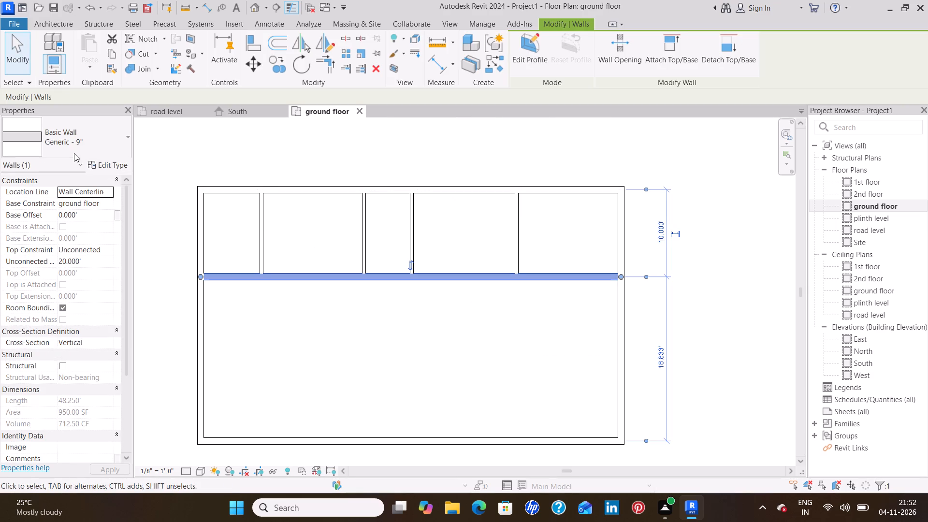
pyautogui.click(88, 134)
pyautogui.scroll(5, 82, 238)
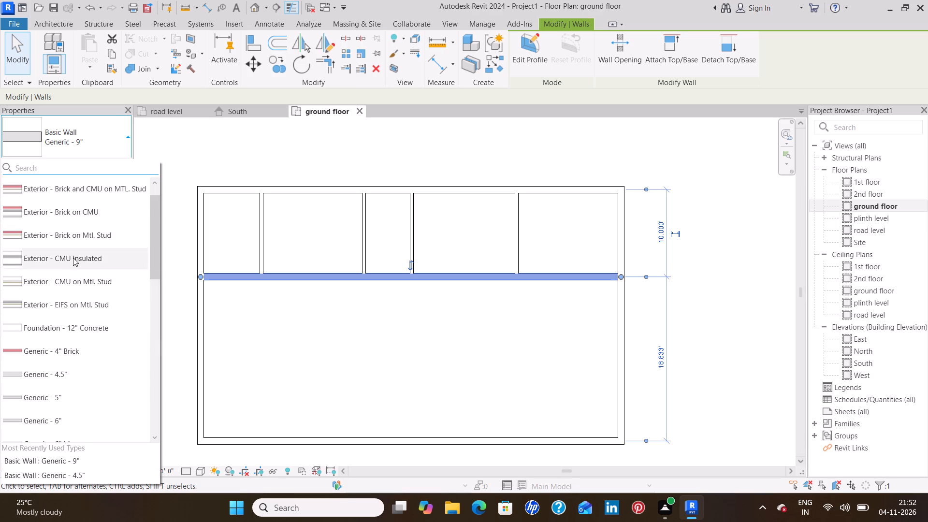
pyautogui.scroll(-1, 73, 258)
pyautogui.click(65, 304)
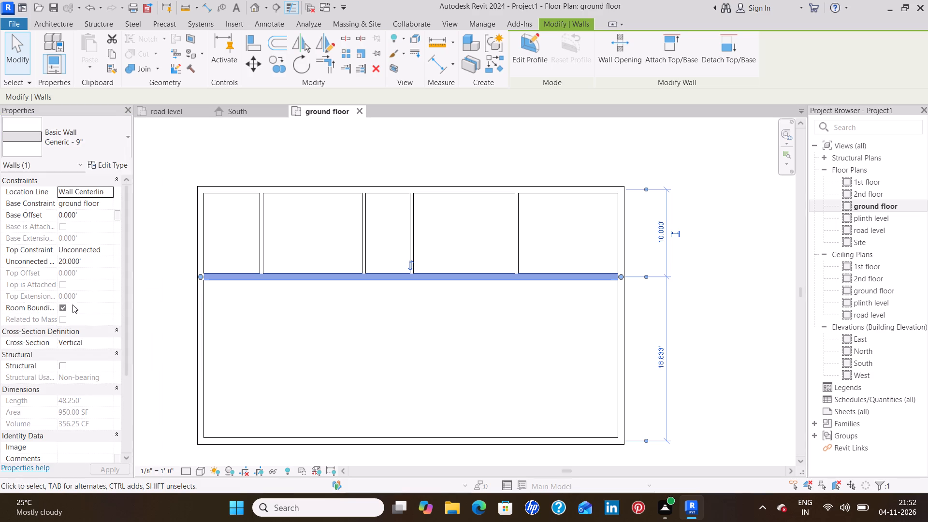
pyautogui.scroll(2, 489, 299)
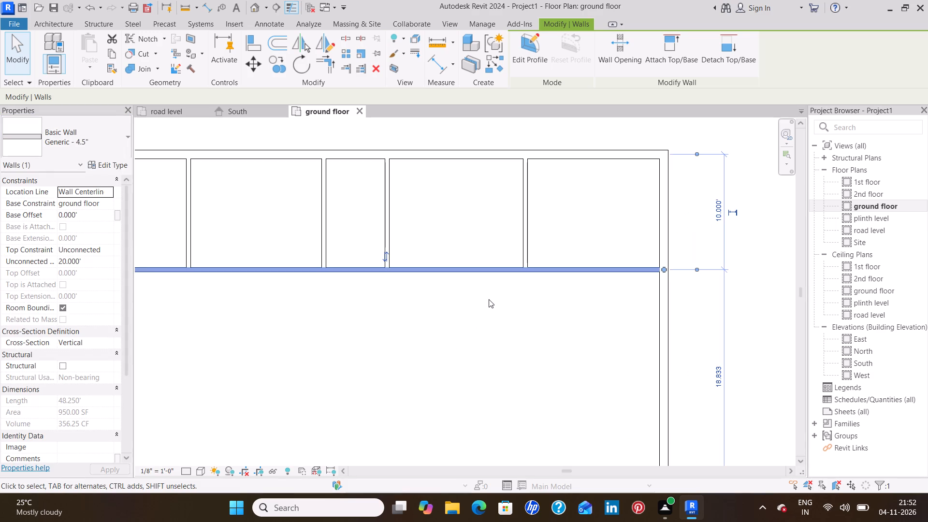
pyautogui.press('Escape')
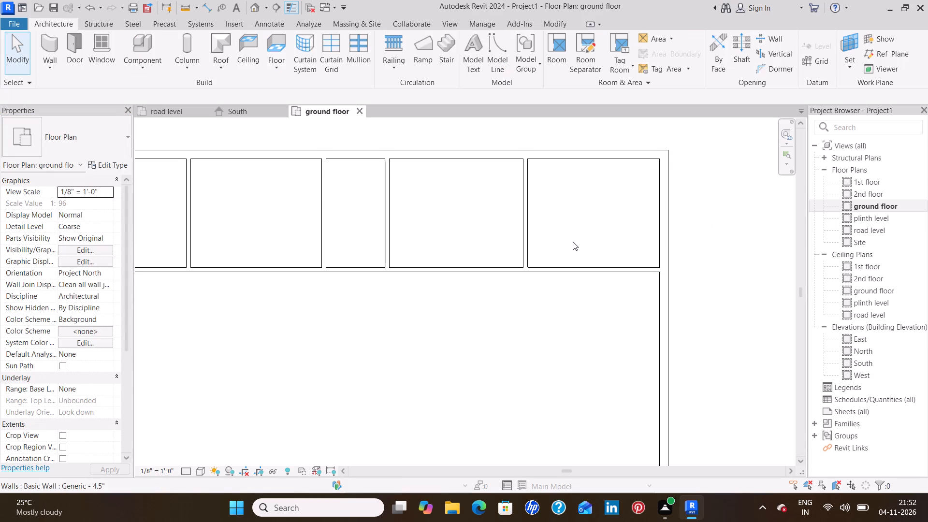
# Offset a copy of the 4.5" east-west wall 2' southwards.
pyautogui.moveTo(573, 244); pyautogui.dragTo(520, 267, button='middle')
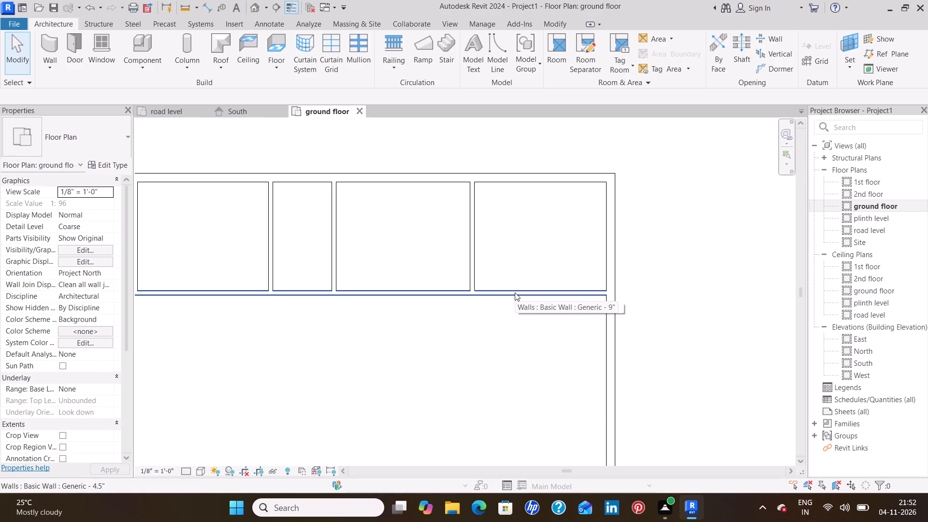
pyautogui.press('o')
pyautogui.press('f')
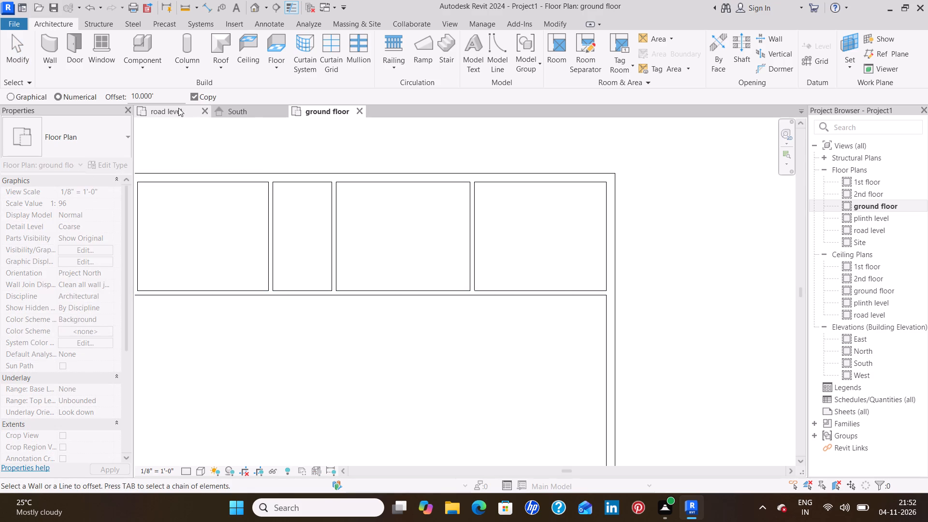
pyautogui.click(173, 94)
pyautogui.press('BackSpace')
pyautogui.press('BackSpace')
pyautogui.press('BackSpace')
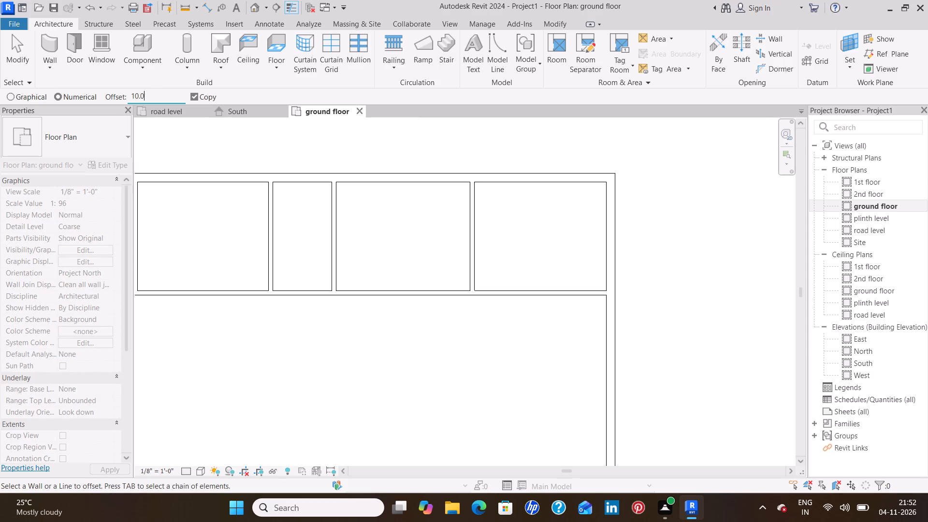
pyautogui.press('BackSpace')
pyautogui.press('BackSpace')
pyautogui.press('BackSpace')
pyautogui.press('BackSpace')
pyautogui.write("2'")
pyautogui.press('Return')
pyautogui.click(530, 297)
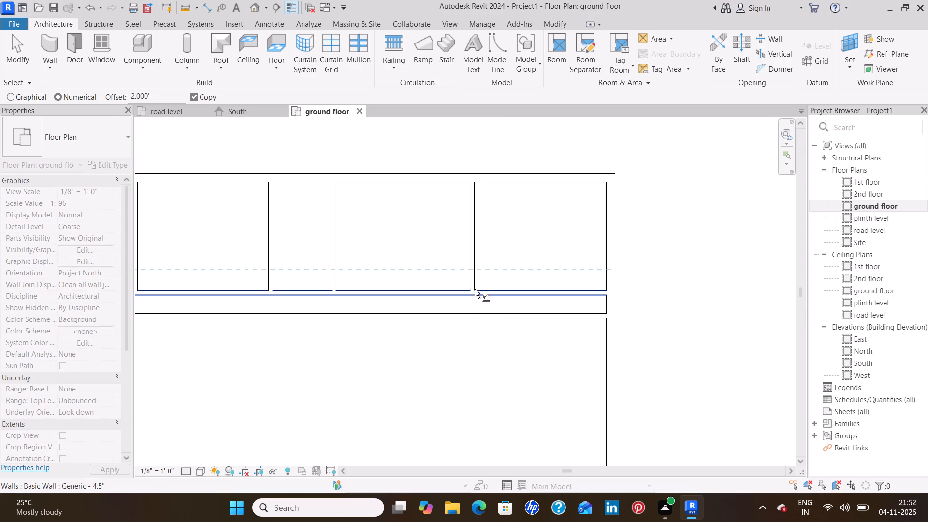
pyautogui.press('Escape')
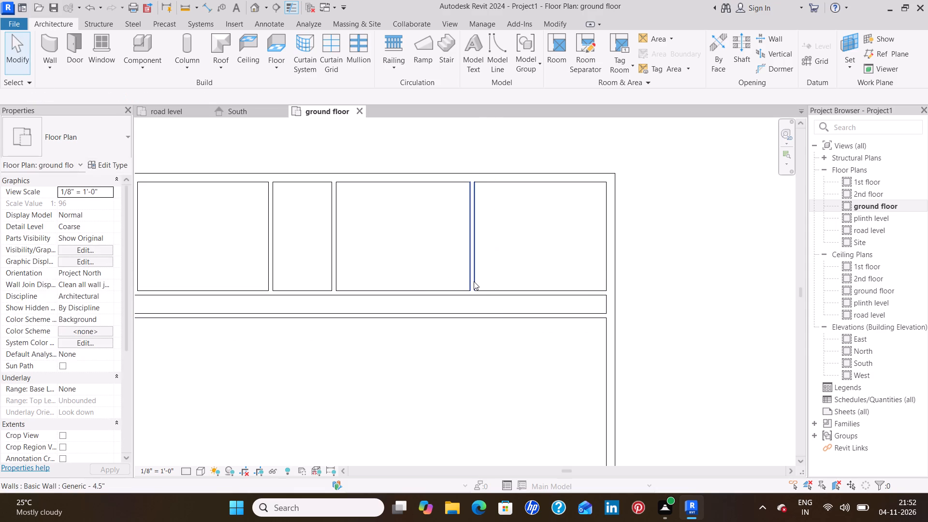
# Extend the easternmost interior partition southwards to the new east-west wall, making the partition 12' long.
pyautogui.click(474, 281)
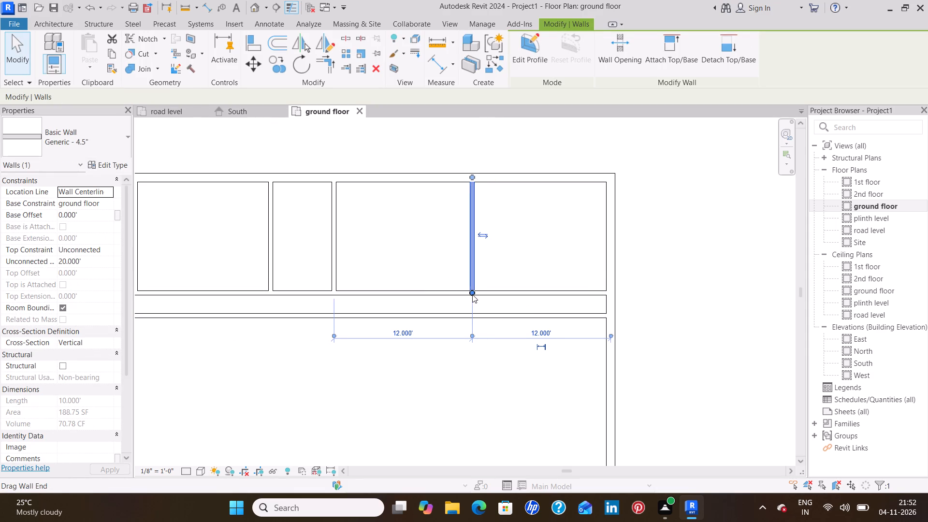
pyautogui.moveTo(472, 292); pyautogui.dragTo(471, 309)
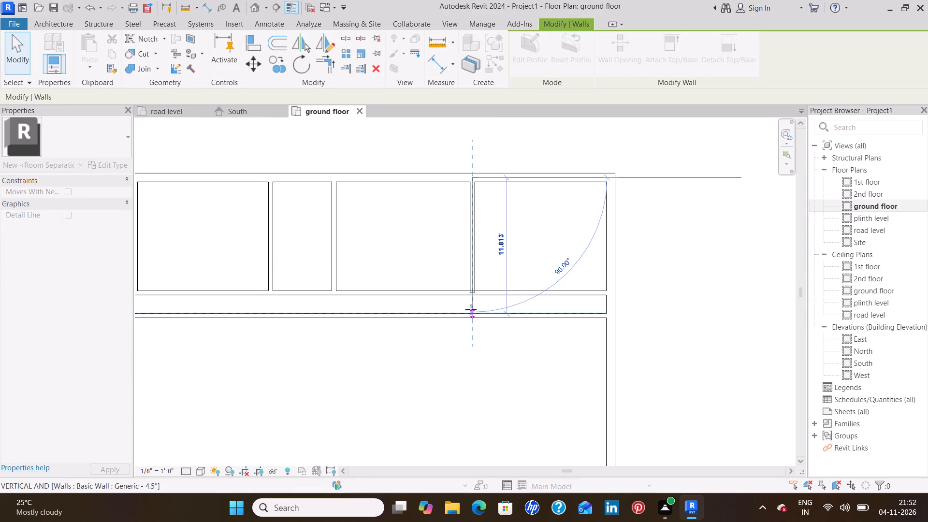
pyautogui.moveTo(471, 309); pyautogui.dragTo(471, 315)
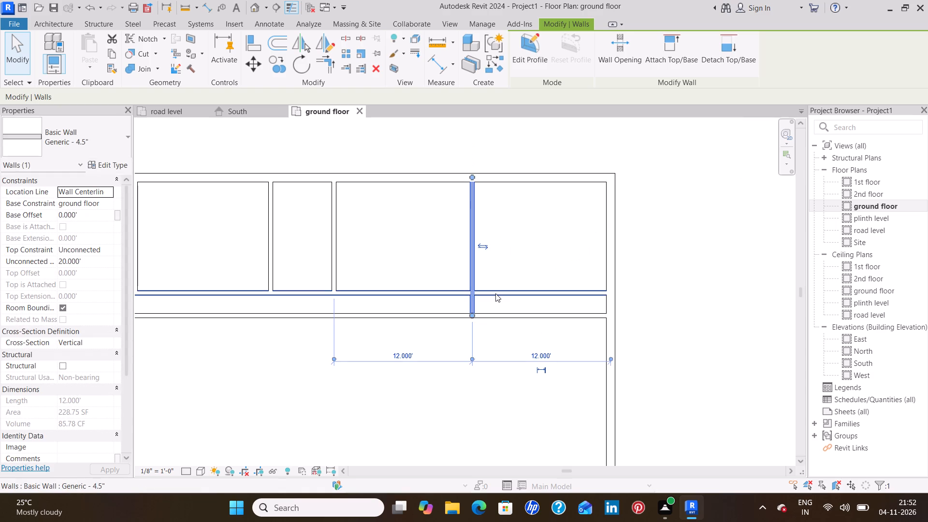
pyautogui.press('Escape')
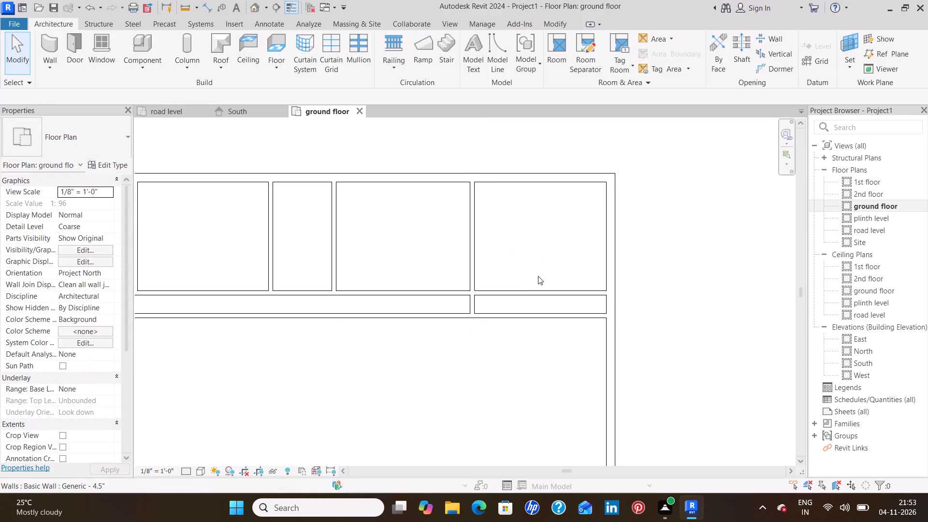
# Trim the southern 4.5" east-west wall to a corner with the easternmost partition, keeping only its part east of the partition.
pyautogui.click(520, 289)
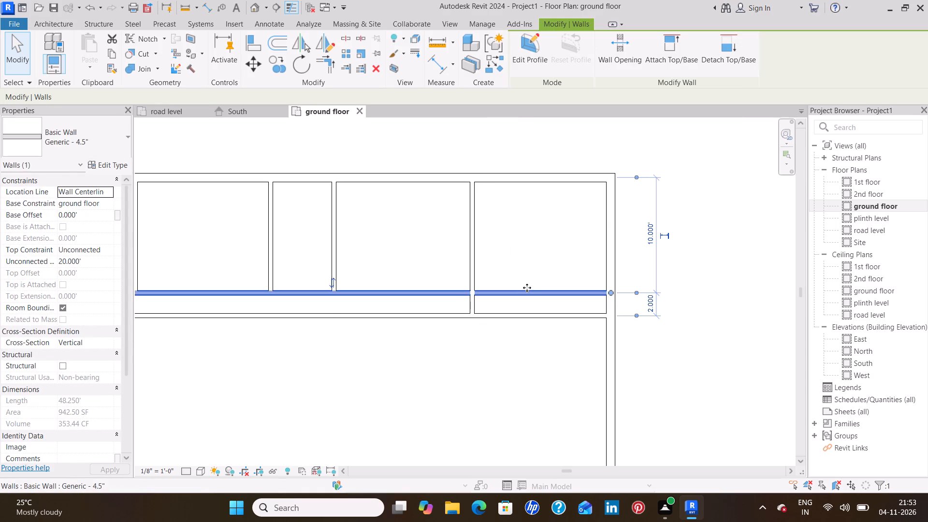
pyautogui.press('Escape')
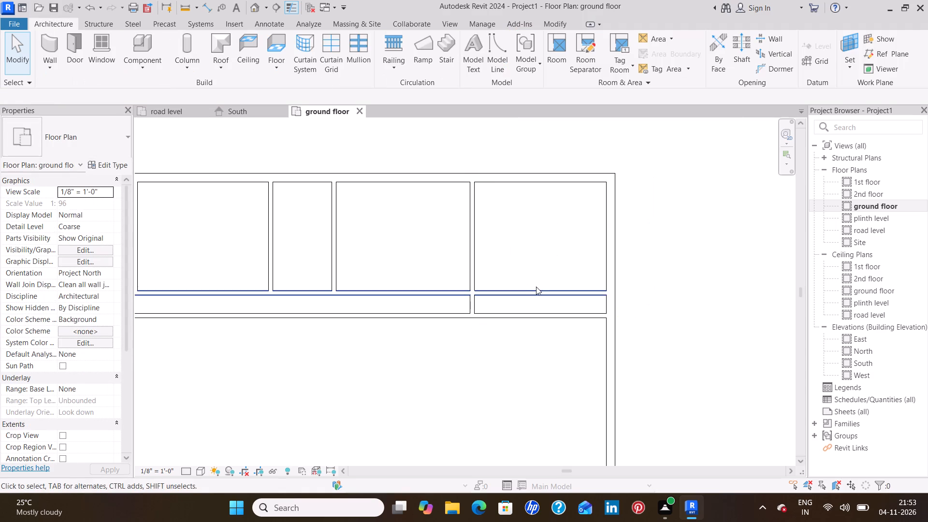
pyautogui.write('tr')
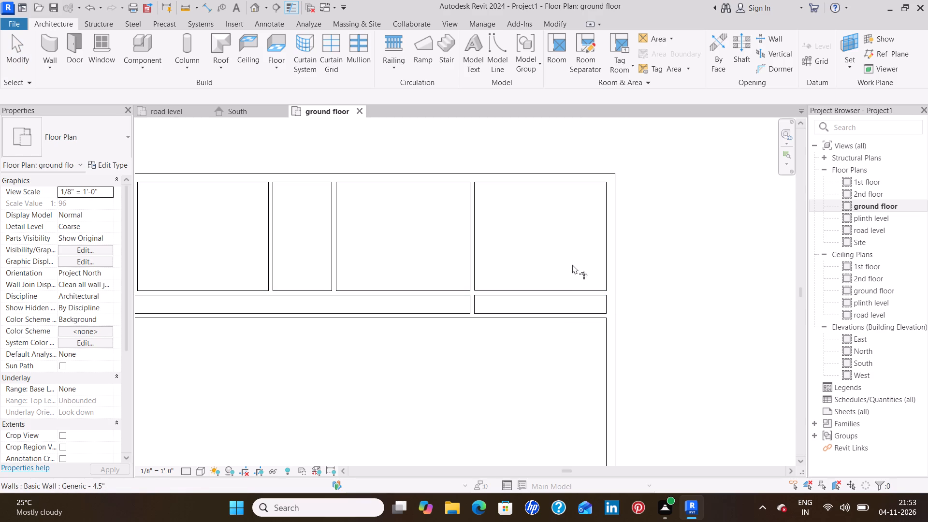
pyautogui.click(475, 283)
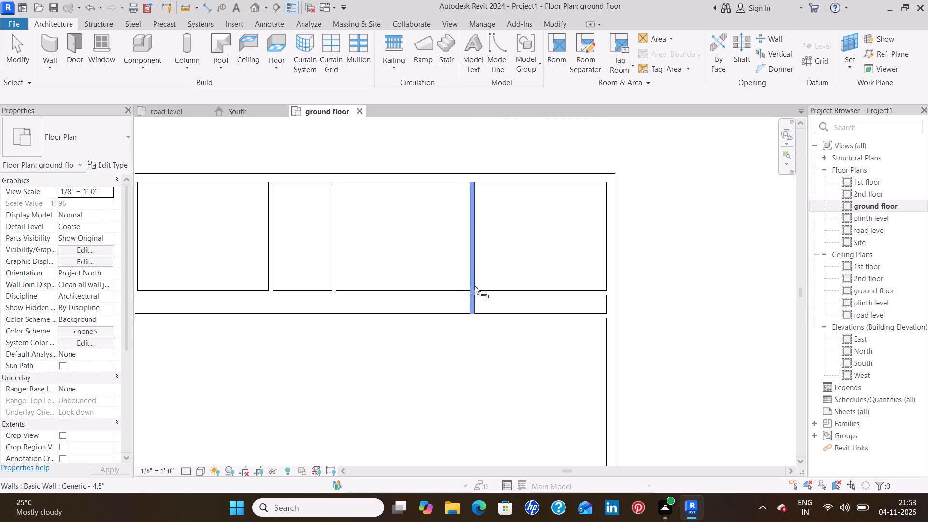
pyautogui.click(479, 312)
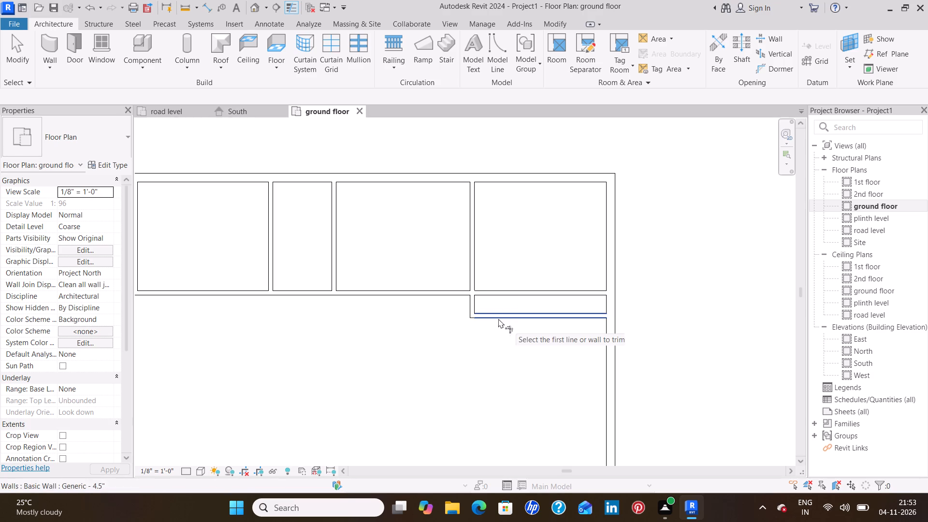
# Trim the northern 4.5" east-west wall to a corner with the easternmost partition, keeping its part west of the partition.
pyautogui.click(450, 290)
pyautogui.click(475, 275)
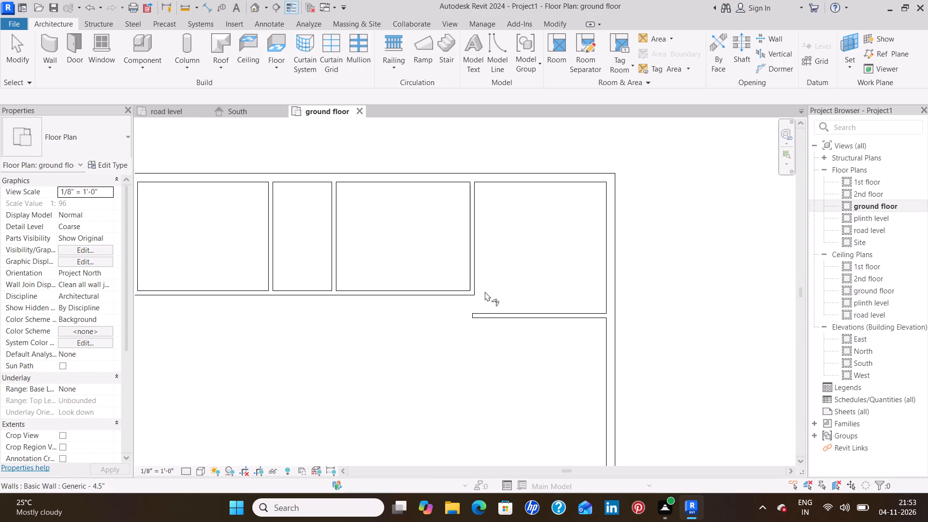
pyautogui.press('Escape')
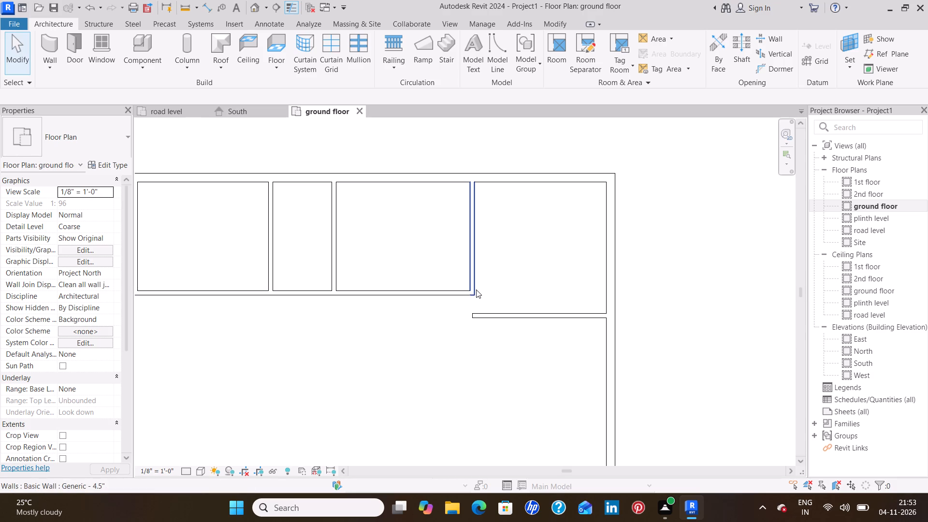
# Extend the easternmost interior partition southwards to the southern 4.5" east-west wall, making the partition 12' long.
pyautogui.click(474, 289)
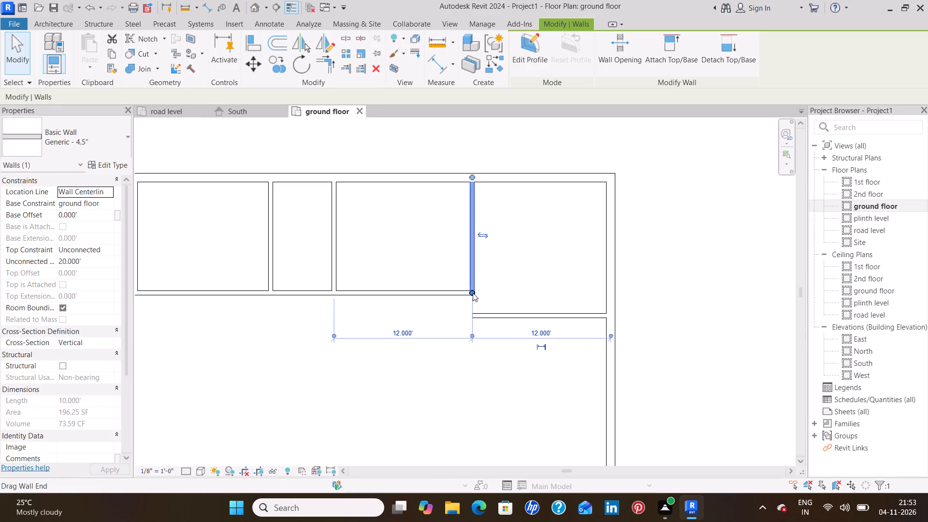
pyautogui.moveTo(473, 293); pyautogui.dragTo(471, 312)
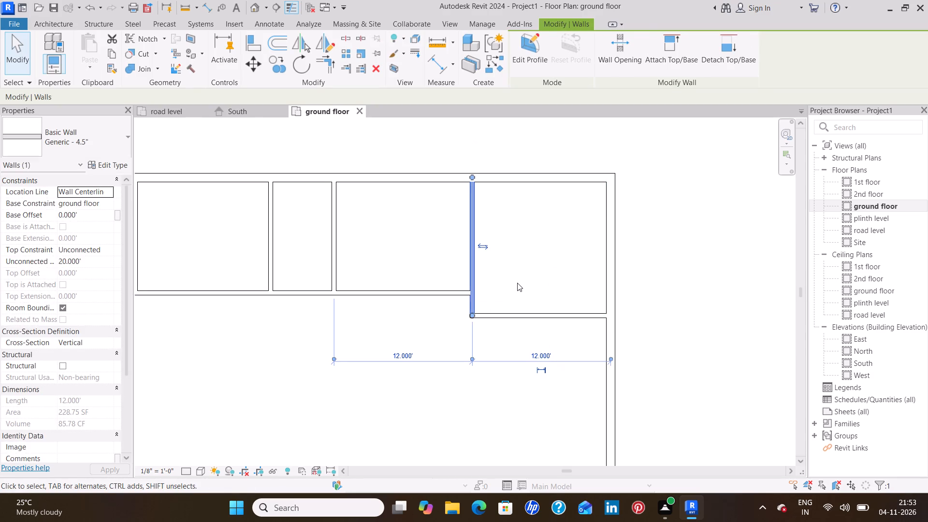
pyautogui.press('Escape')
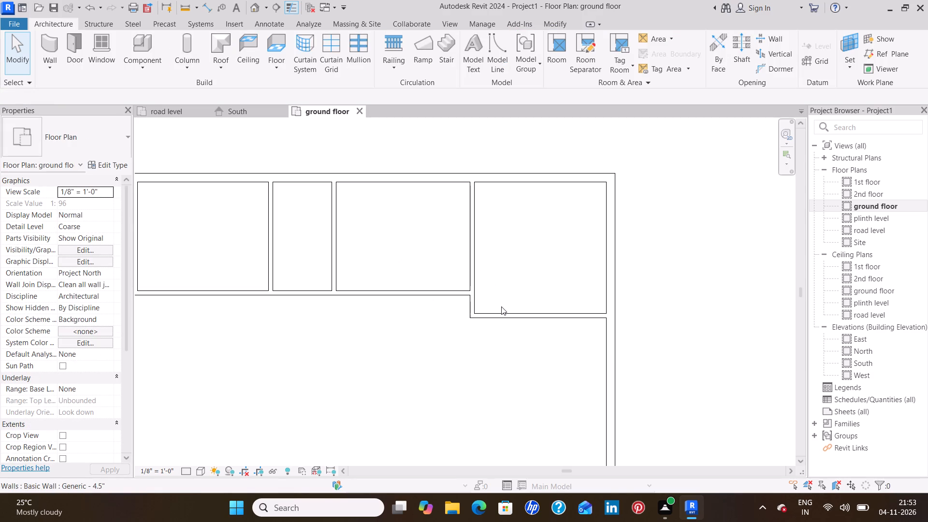
# Measure the clear north-south depth of the room just west of the easternmost partition.
pyautogui.moveTo(502, 303); pyautogui.dragTo(506, 273, button='middle')
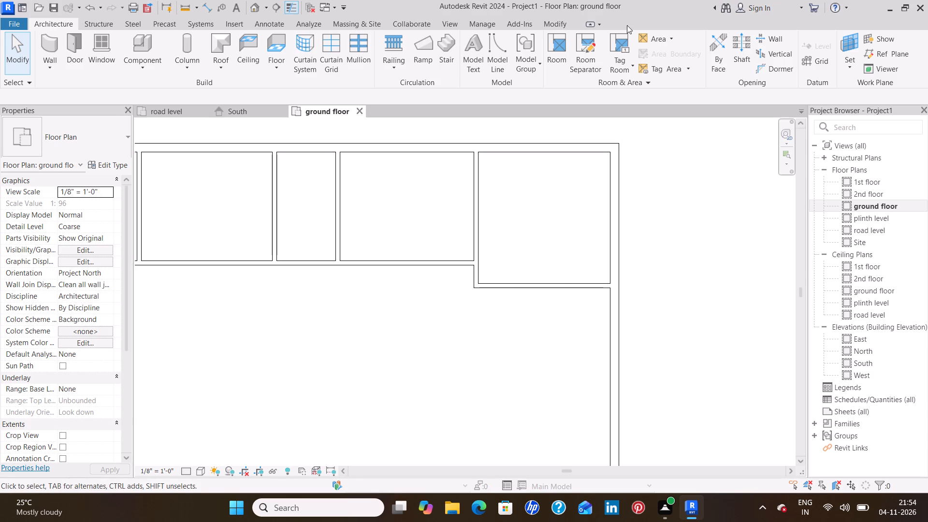
pyautogui.click(276, 23)
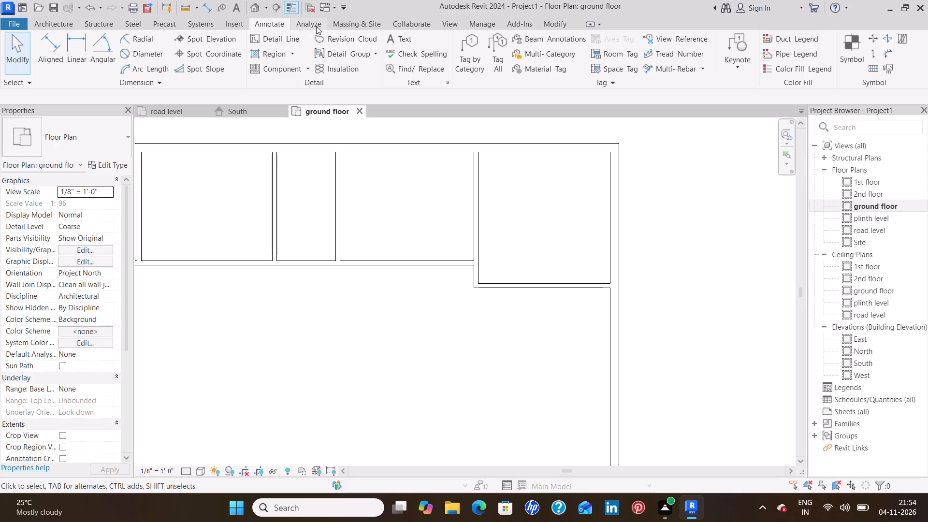
pyautogui.click(83, 49)
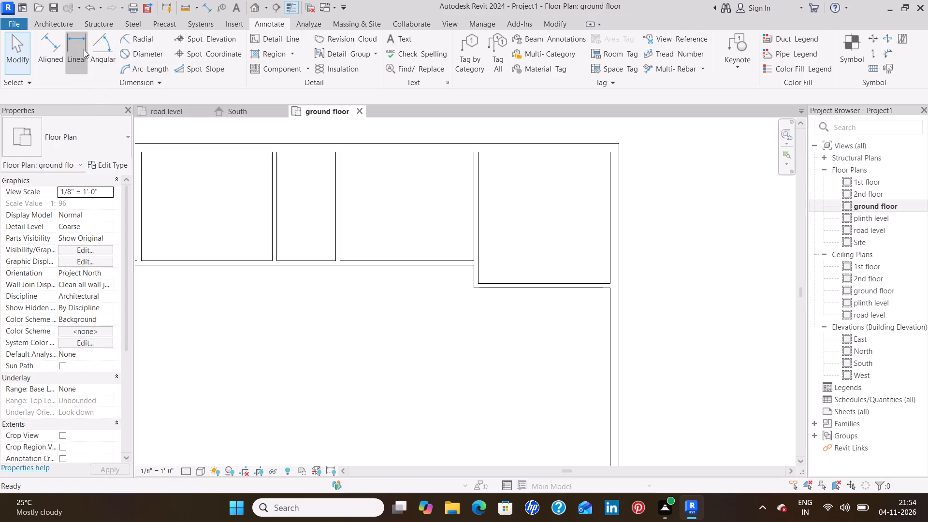
pyautogui.click(443, 43)
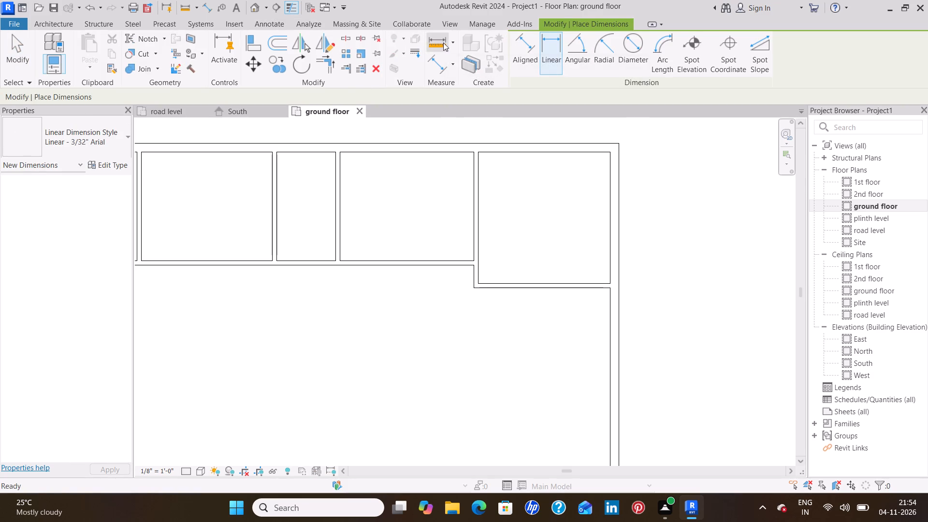
pyautogui.click(410, 151)
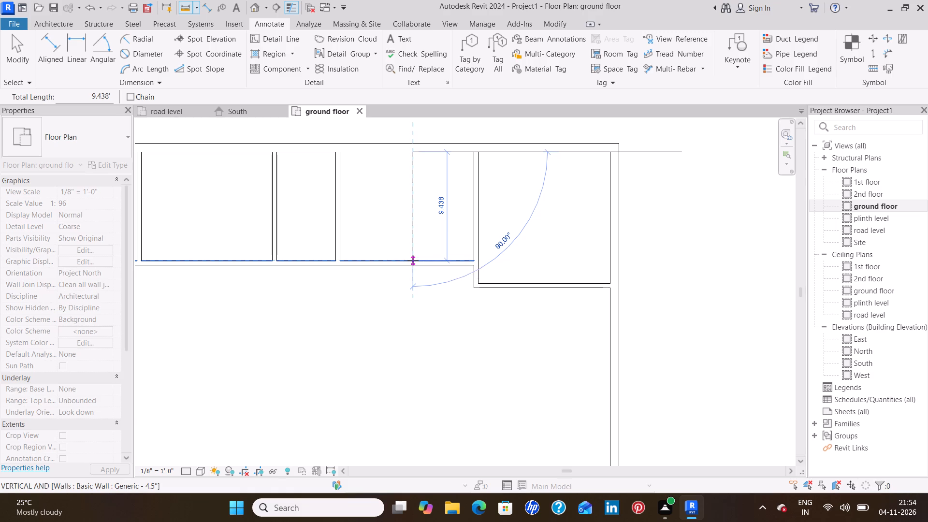
pyautogui.scroll(7, 413, 261)
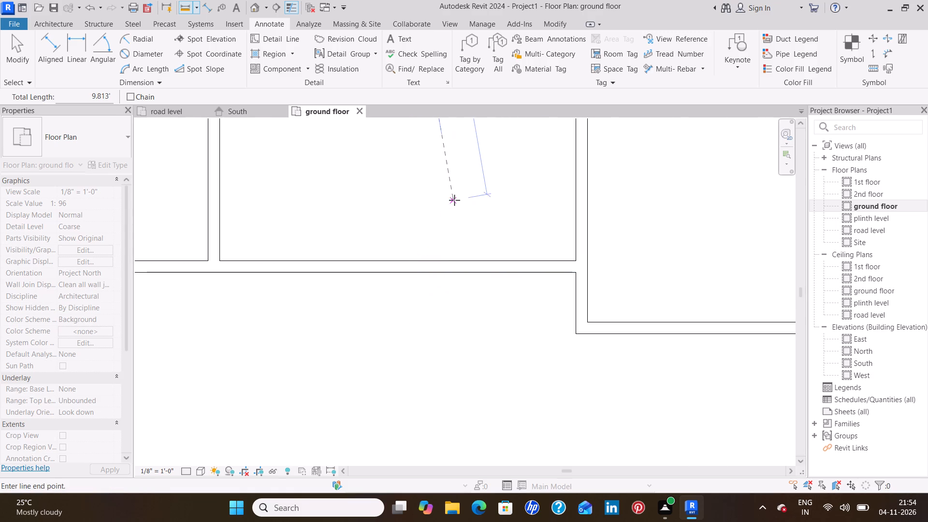
pyautogui.press('Escape')
pyautogui.scroll(-5, 439, 206)
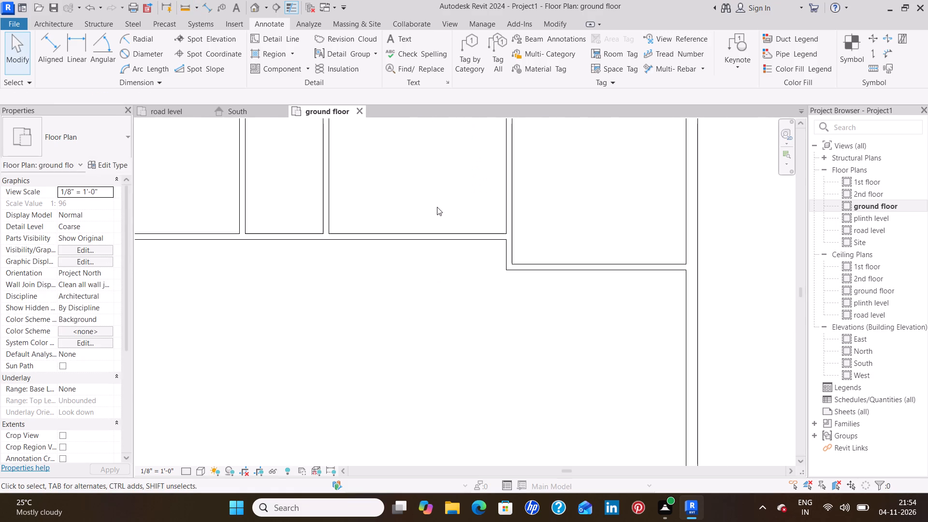
pyautogui.moveTo(437, 182); pyautogui.dragTo(443, 300, button='middle')
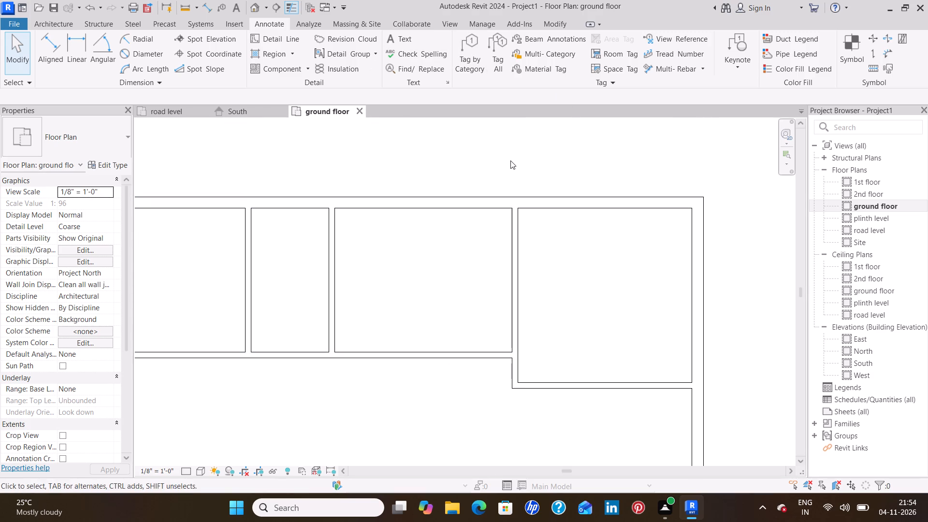
pyautogui.press('Escape')
# Delete all the exterior and interior walls of the ground floor plan.
pyautogui.scroll(-7, 603, 232)
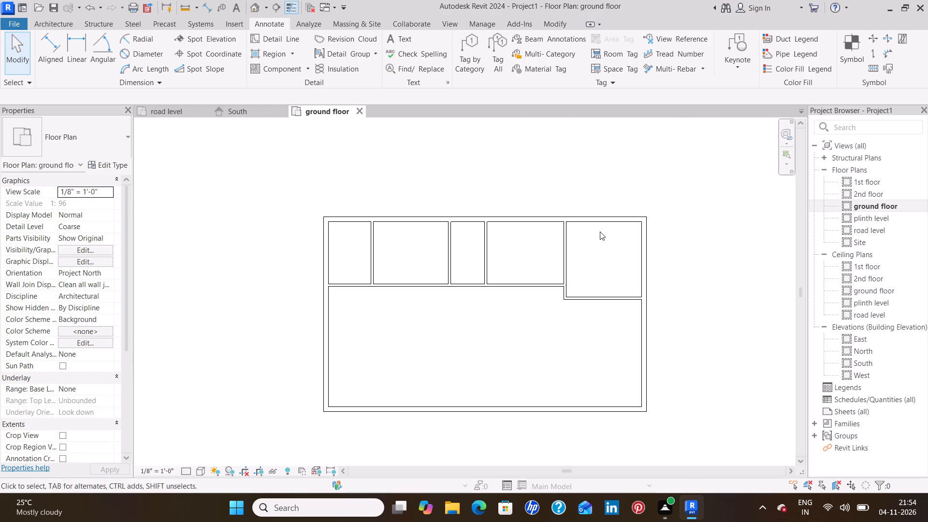
pyautogui.moveTo(660, 406); pyautogui.dragTo(484, 201)
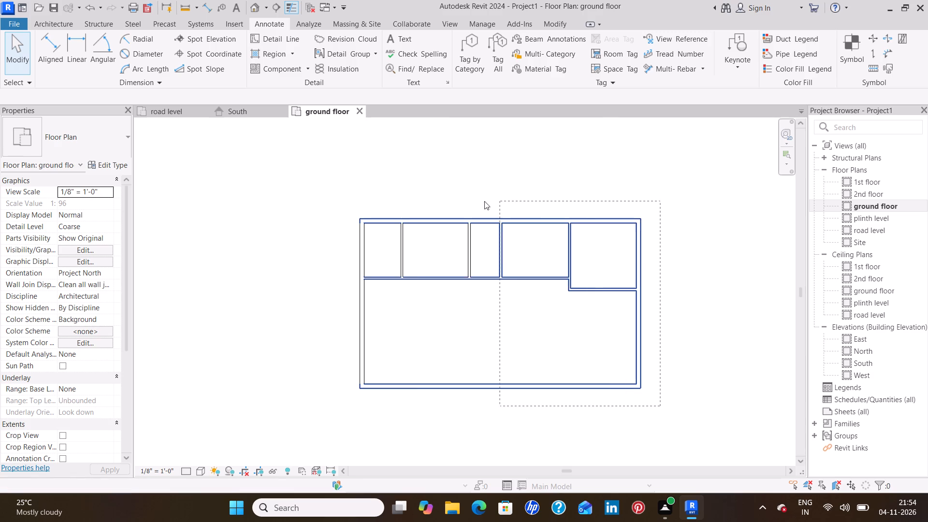
pyautogui.moveTo(484, 201); pyautogui.dragTo(344, 201)
pyautogui.press('Delete')
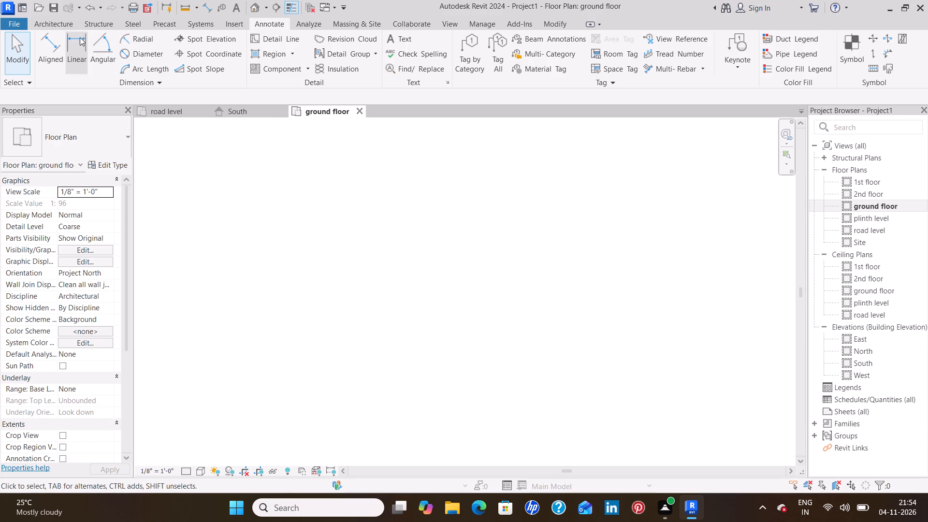
# Draw a 50' long east-west Generic - 4.5" wall as the north side of a new ground floor layout.
pyautogui.click(61, 23)
pyautogui.click(55, 45)
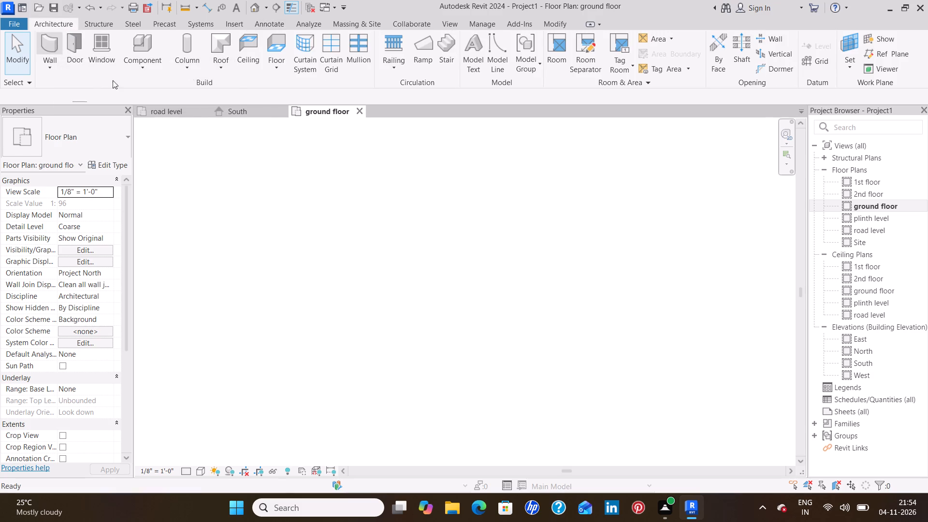
pyautogui.click(314, 203)
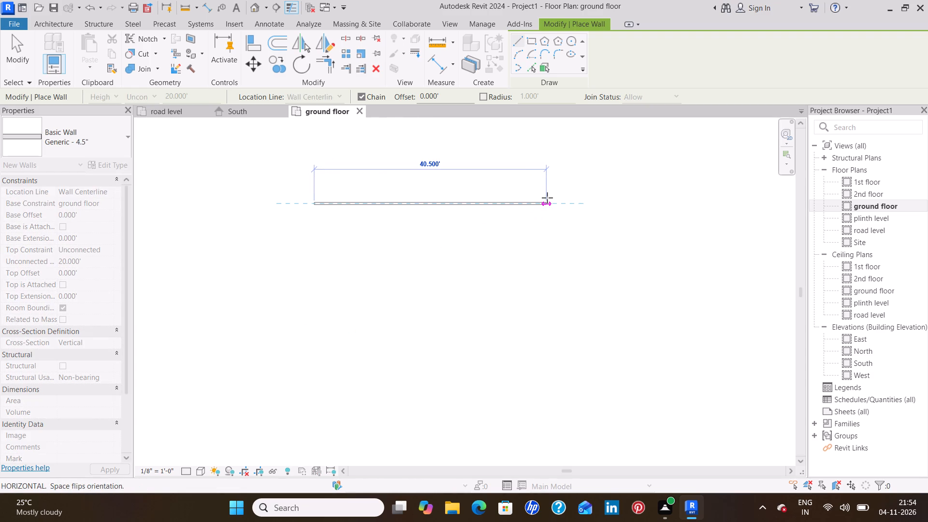
pyautogui.write("50'")
pyautogui.press('Return')
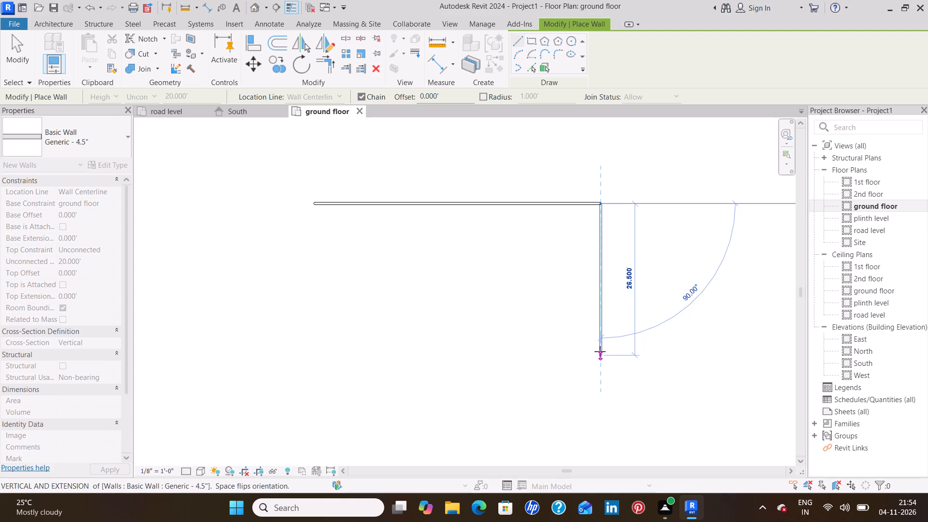
pyautogui.press('Escape')
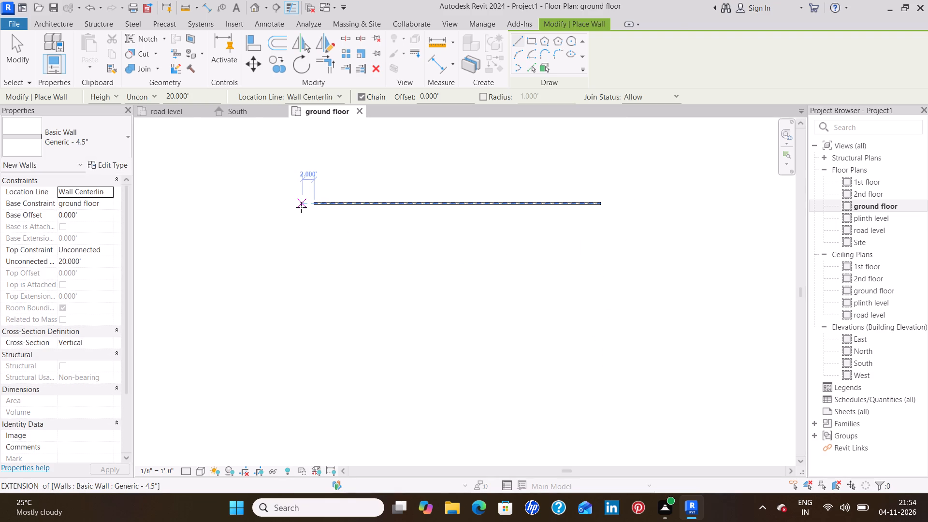
# Draw a 28'10" long 4.5" wall southwards from the west end of the north wall.
pyautogui.scroll(3, 301, 207)
pyautogui.moveTo(376, 210); pyautogui.dragTo(274, 301, button='middle')
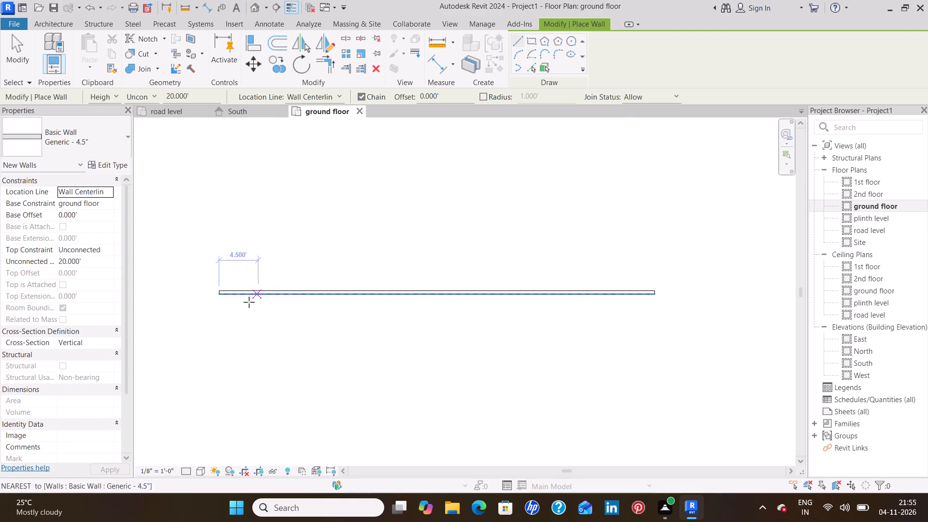
pyautogui.click(218, 293)
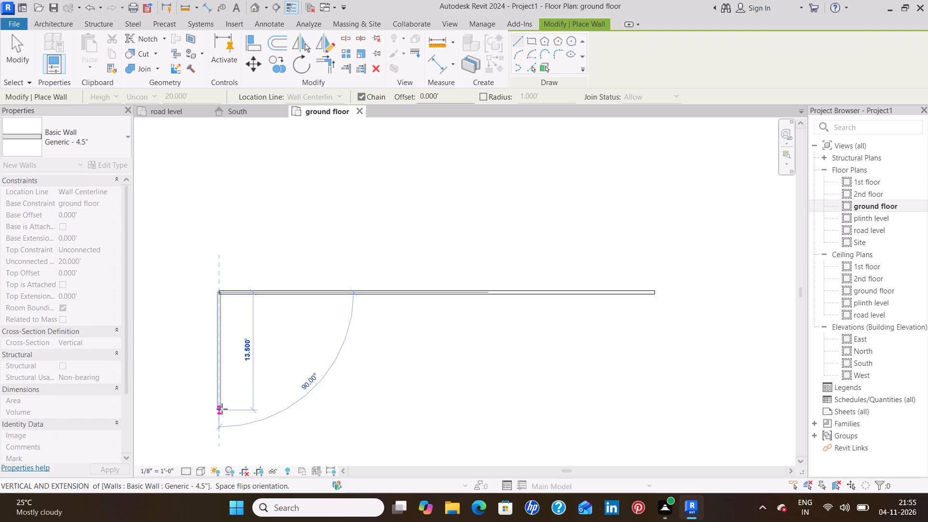
pyautogui.press('2')
pyautogui.press('8')
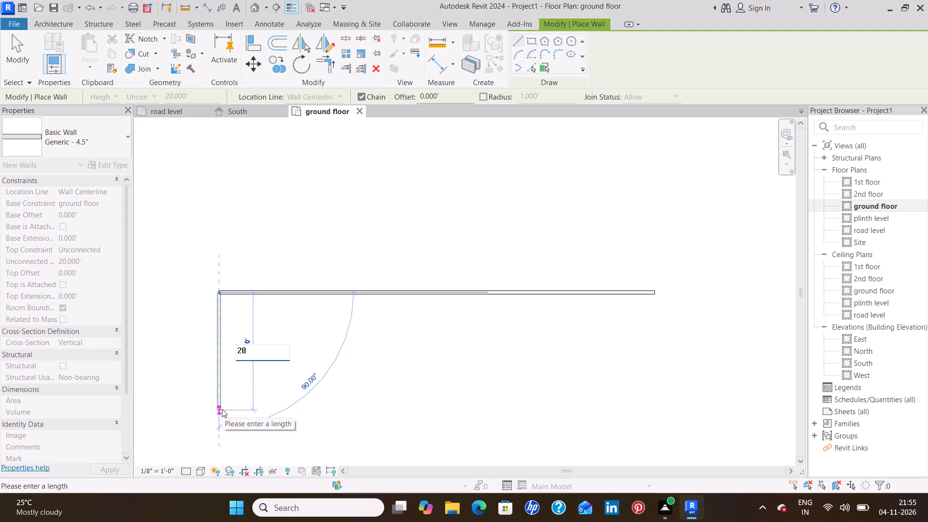
pyautogui.write("'10")
pyautogui.hotkey('shift', '"')
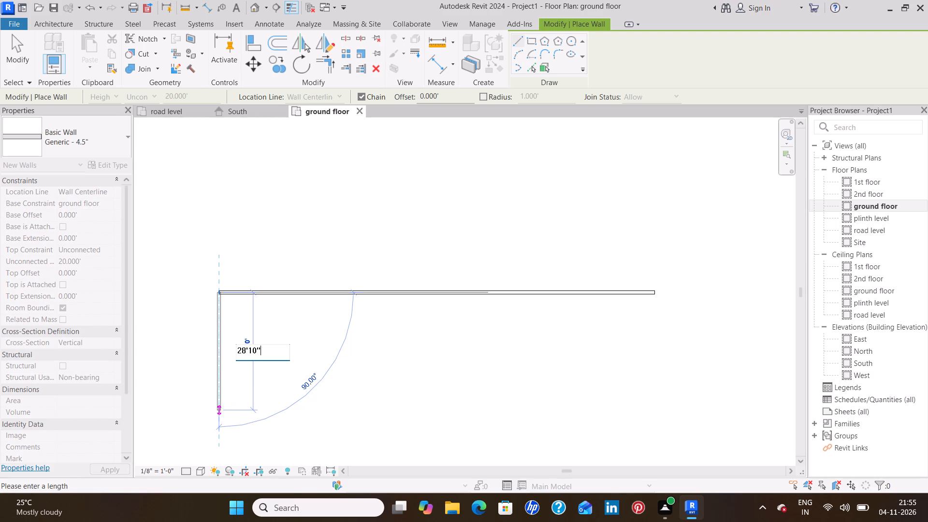
pyautogui.press('Return')
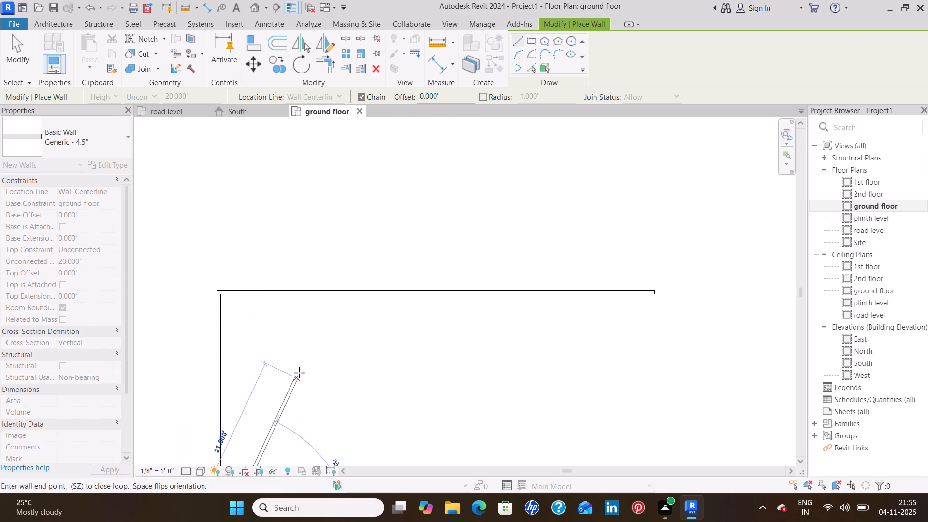
pyautogui.scroll(-4, 299, 373)
pyautogui.moveTo(299, 373); pyautogui.dragTo(307, 310, button='middle')
pyautogui.press('Escape')
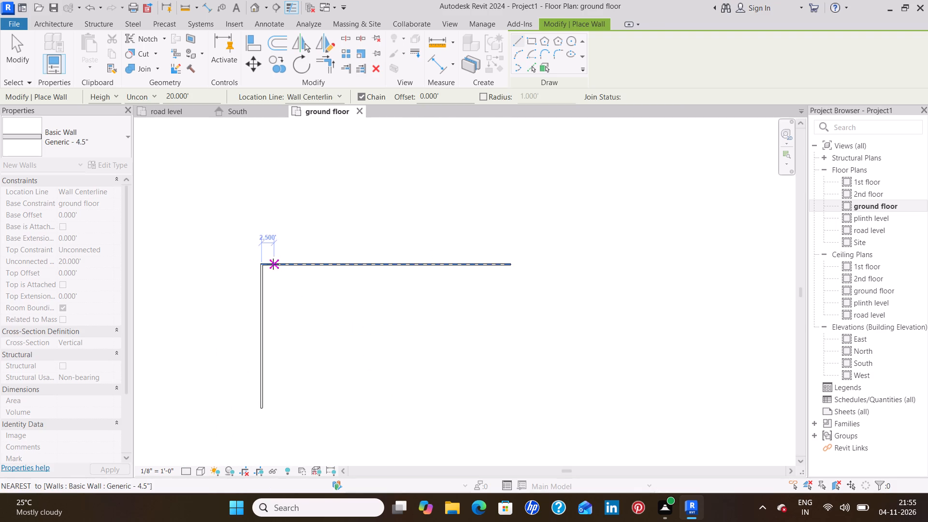
# Draw a 10' long 4.5" partition southwards from the north wall, 7' east of the west wall.
pyautogui.scroll(3, 263, 275)
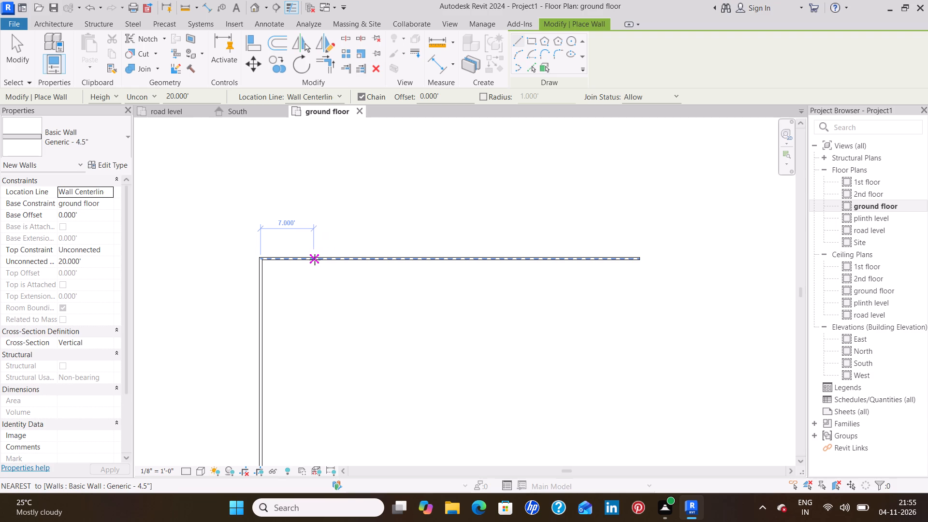
pyautogui.click(314, 260)
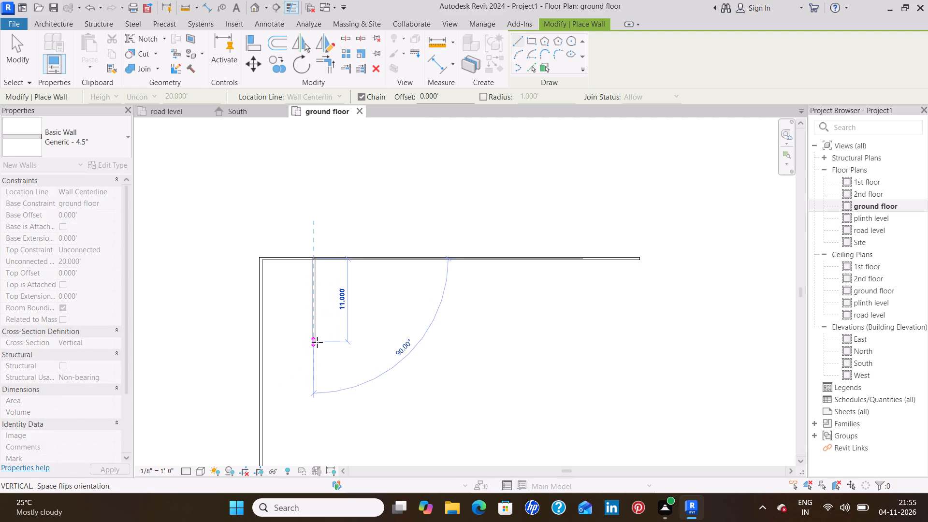
pyautogui.write("10'")
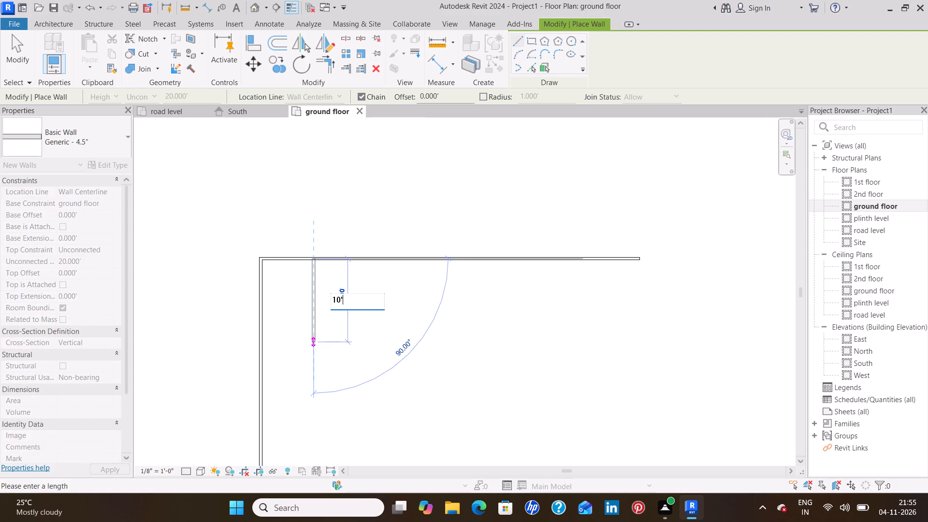
pyautogui.press('Return')
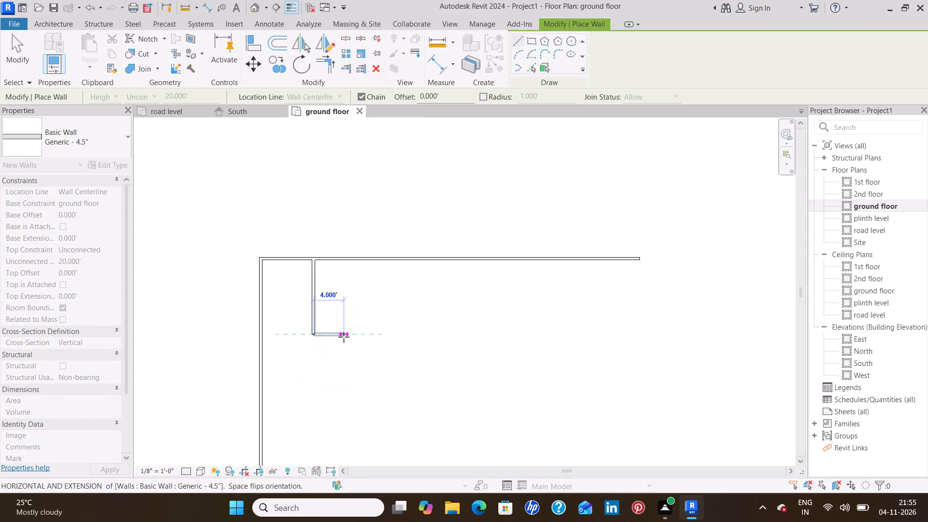
pyautogui.press('Escape')
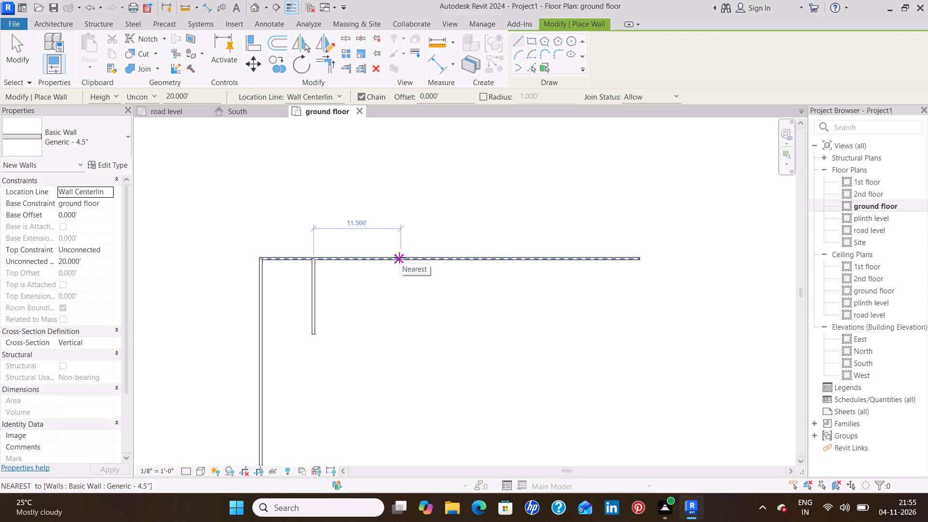
# Draw a second 10' long 4.5" partition southwards from the north wall, 11.5' east of the first partition.
pyautogui.click(399, 258)
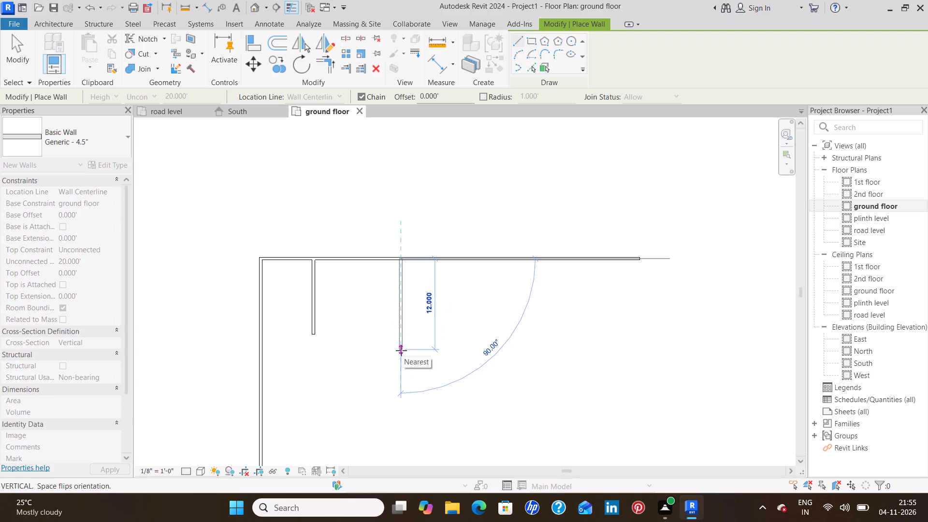
pyautogui.write('10')
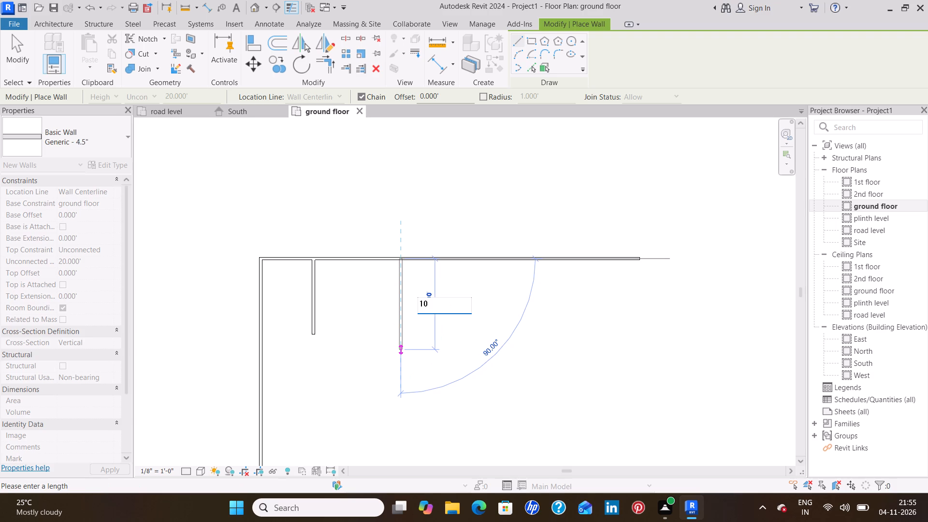
pyautogui.press("'")
pyautogui.press('Return')
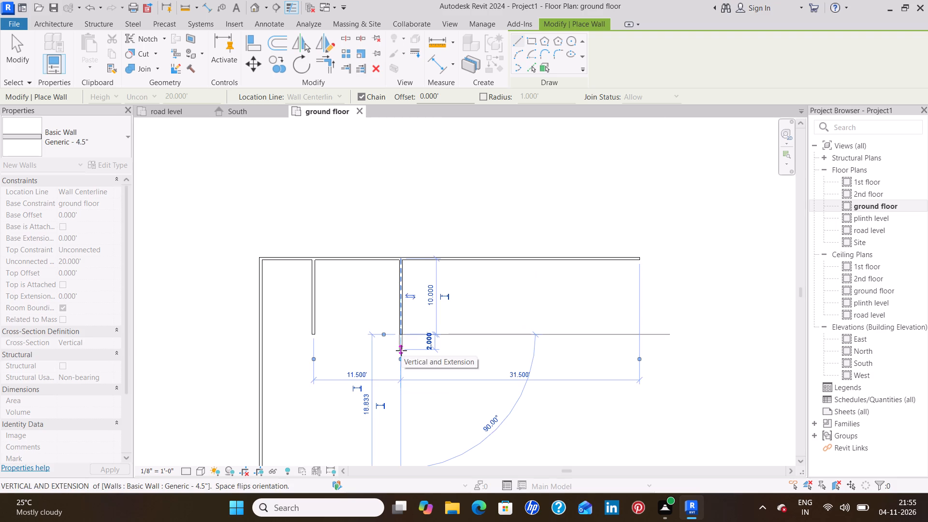
pyautogui.press('Escape')
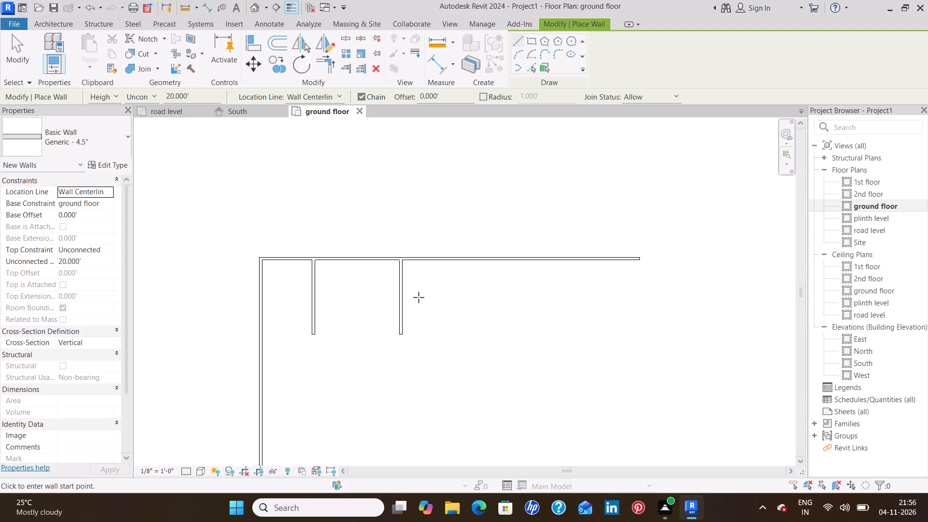
# Draw a third 10' long 4.5" partition southwards from the north wall, 5.5' east of the second partition.
pyautogui.click(443, 256)
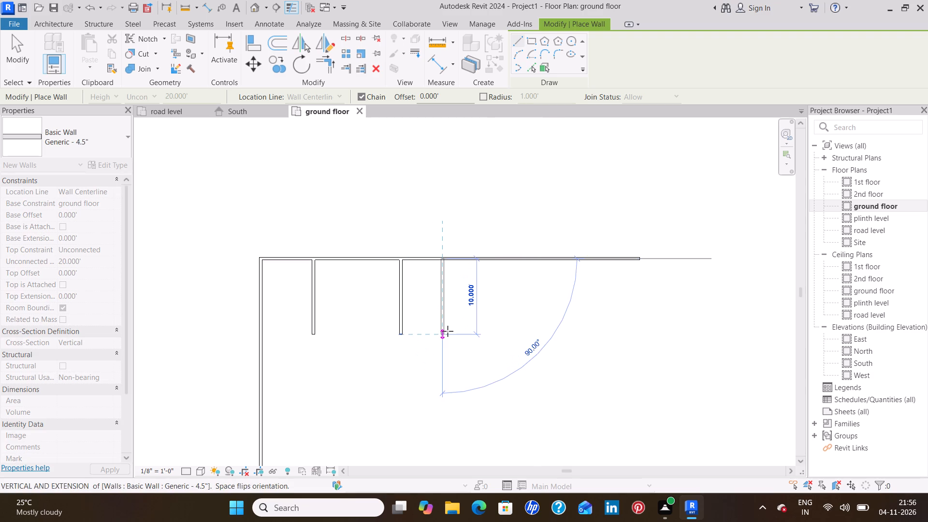
pyautogui.write("10'")
pyautogui.press('Return')
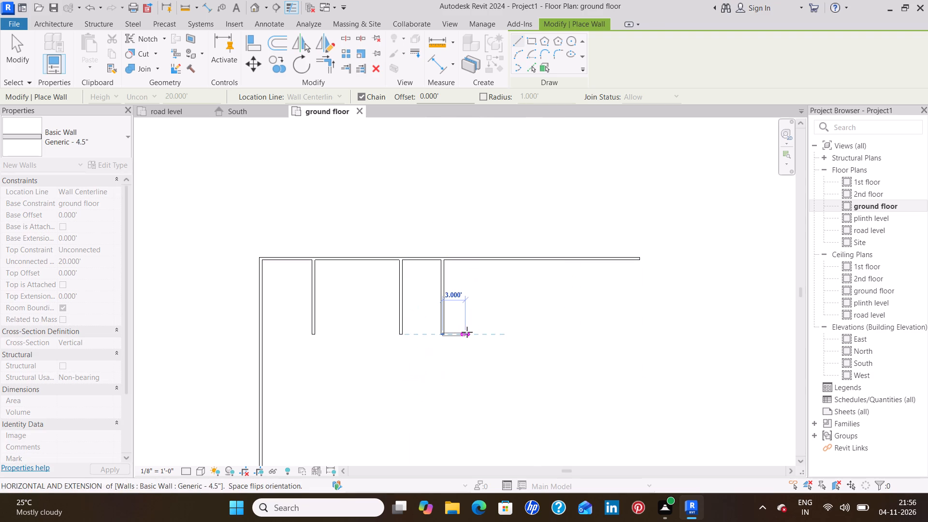
pyautogui.press('Escape')
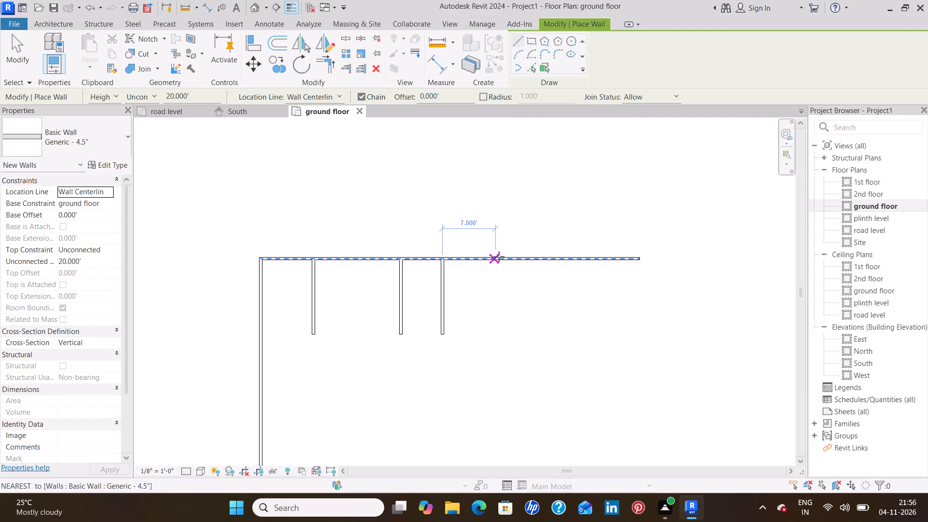
# Draw a fourth 10' long 4.5" partition southwards from the north wall, 12' east of the third partition.
pyautogui.click(532, 261)
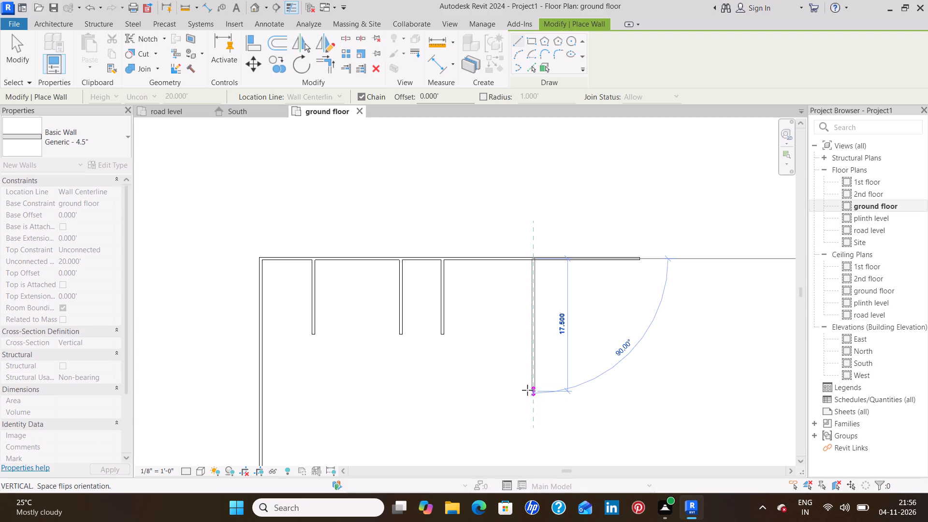
pyautogui.write('10')
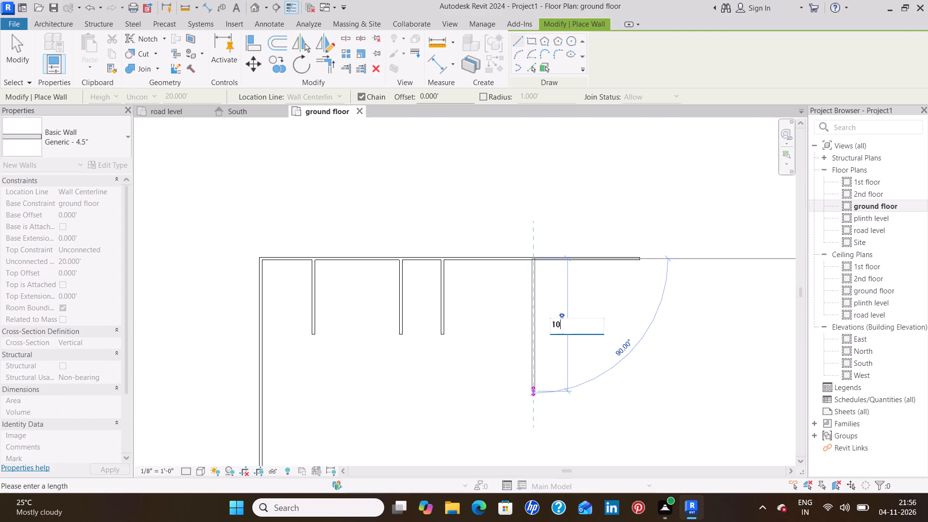
pyautogui.press("'")
pyautogui.press('Return')
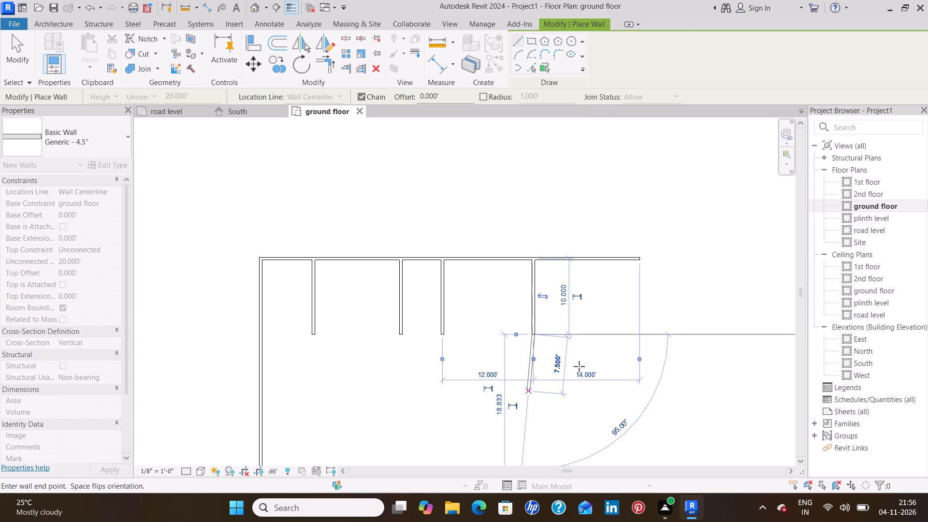
pyautogui.press('Escape')
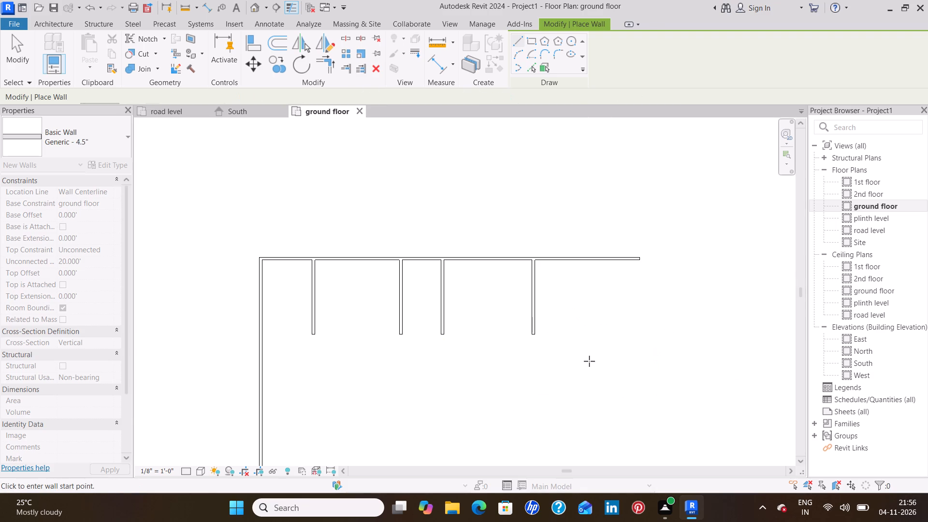
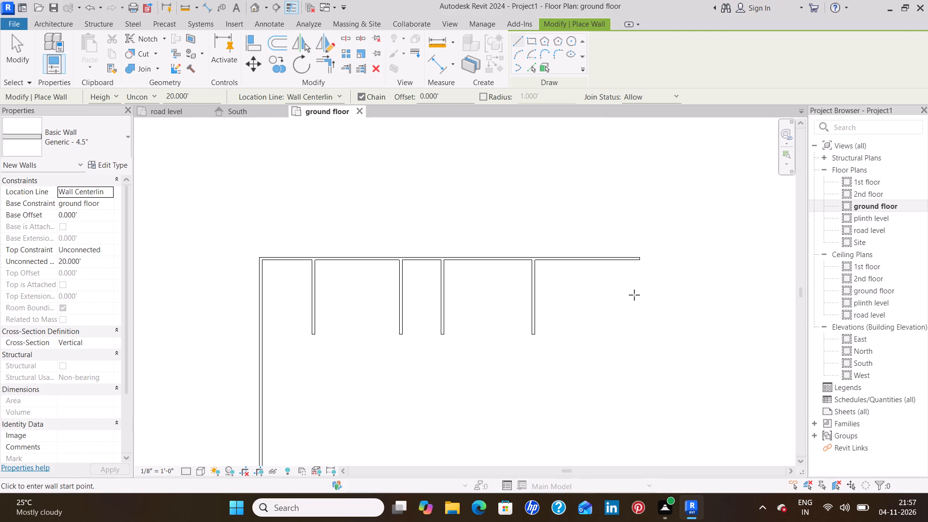
# Measure off about 12' eastwards along the north wall from the fourth partition's east face.
pyautogui.click(439, 33)
pyautogui.scroll(1, 534, 259)
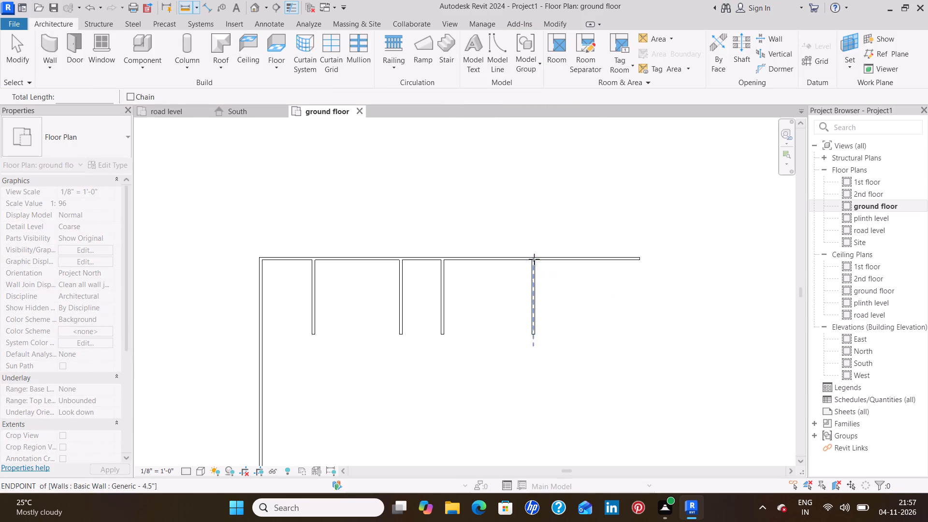
pyautogui.scroll(4, 534, 259)
pyautogui.click(536, 263)
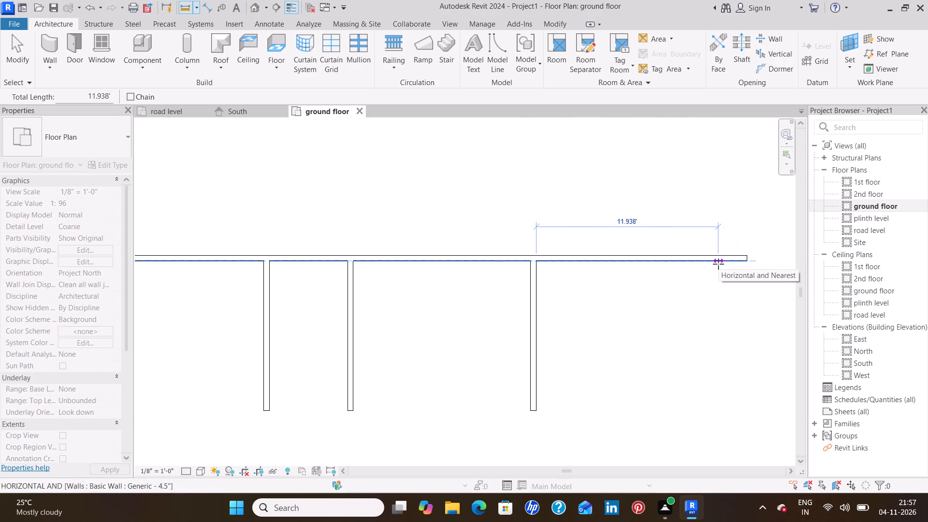
pyautogui.write('12')
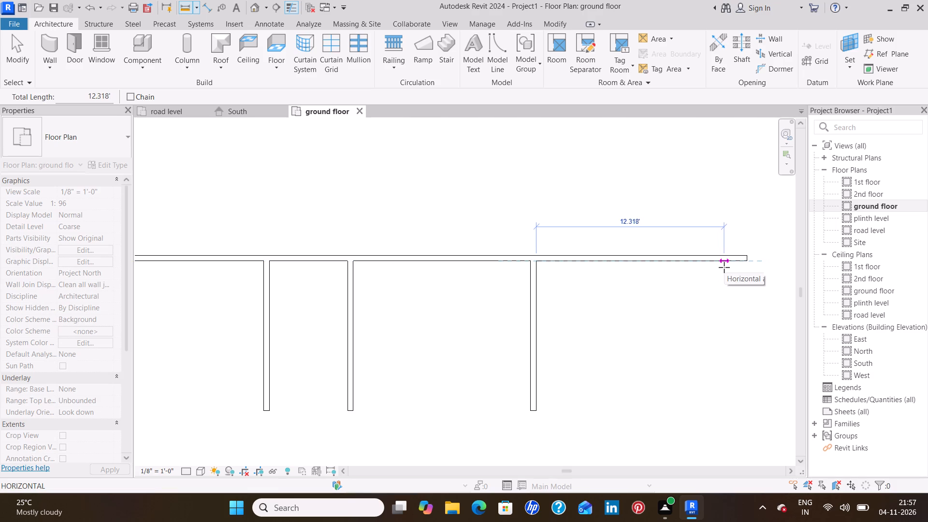
pyautogui.click(724, 267)
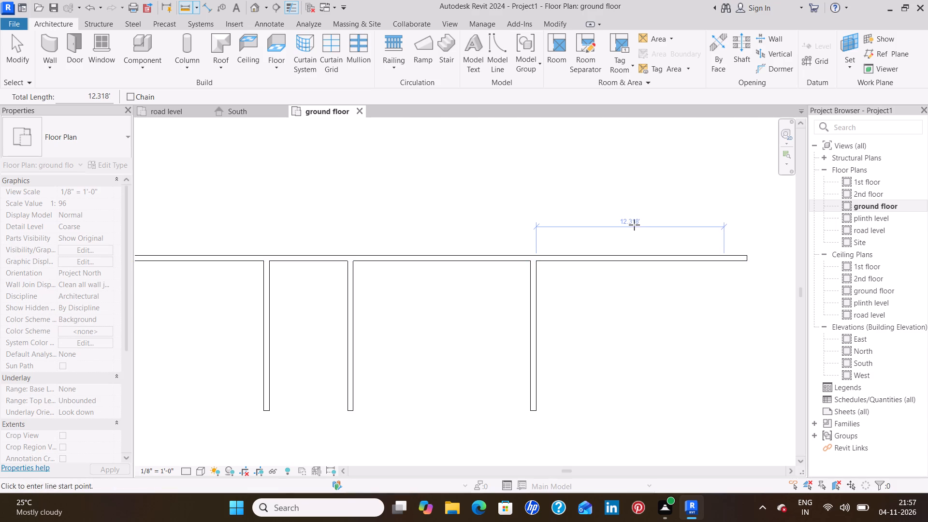
pyautogui.press('Escape')
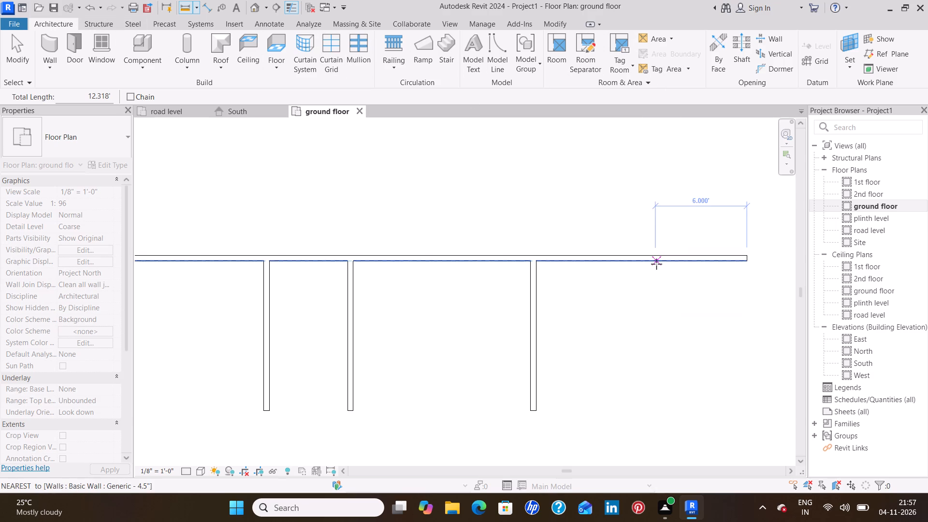
pyautogui.press('Escape')
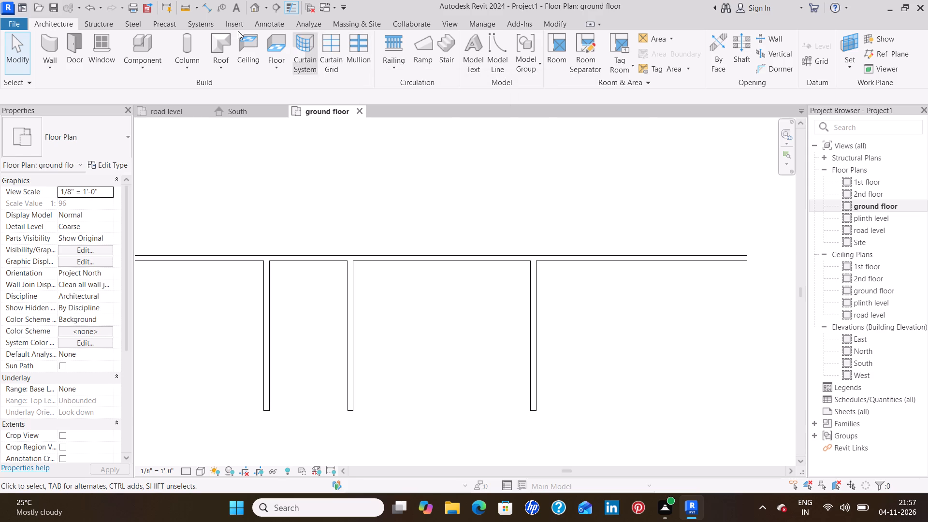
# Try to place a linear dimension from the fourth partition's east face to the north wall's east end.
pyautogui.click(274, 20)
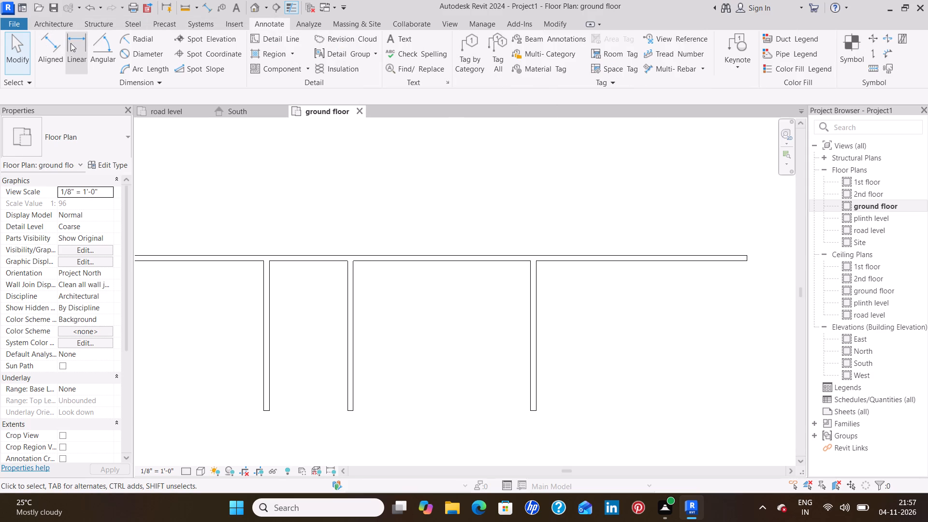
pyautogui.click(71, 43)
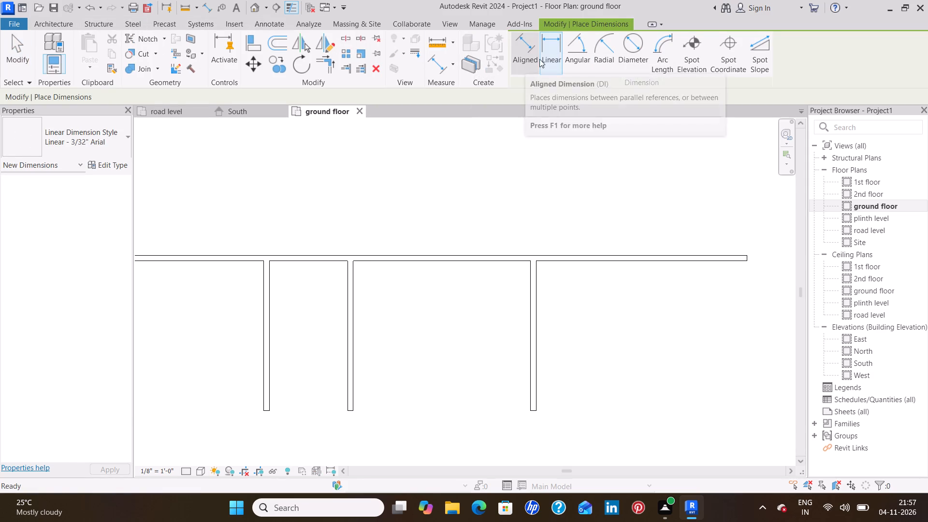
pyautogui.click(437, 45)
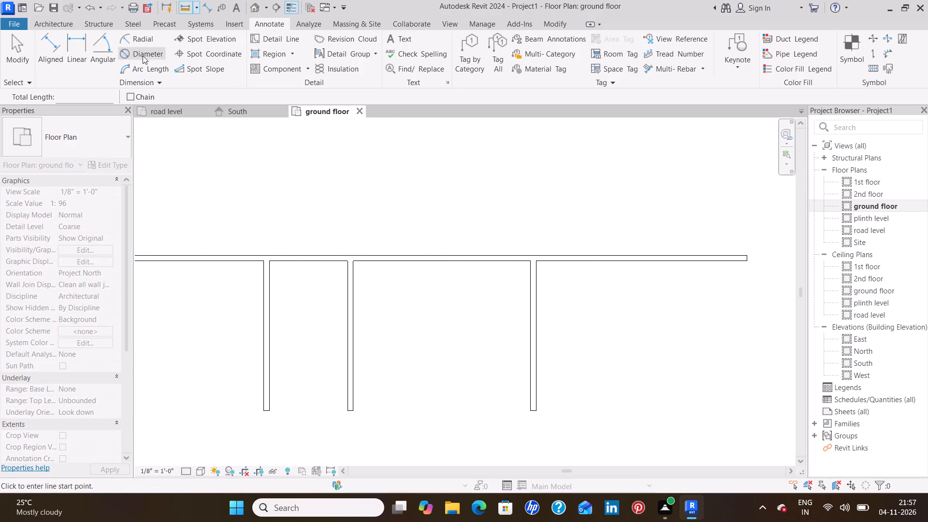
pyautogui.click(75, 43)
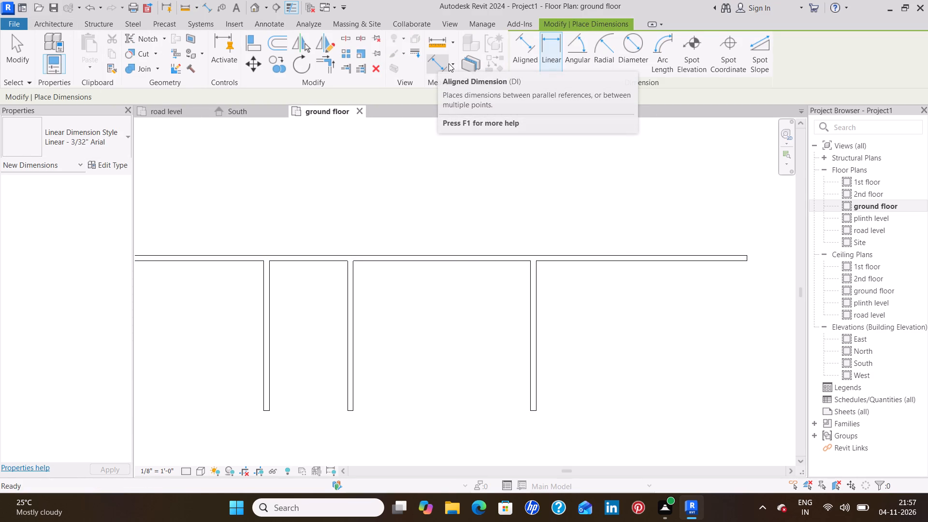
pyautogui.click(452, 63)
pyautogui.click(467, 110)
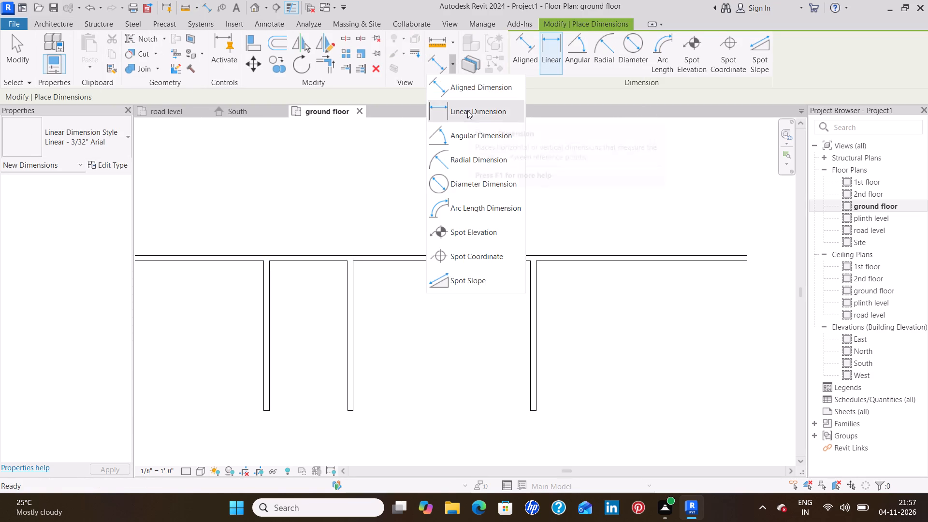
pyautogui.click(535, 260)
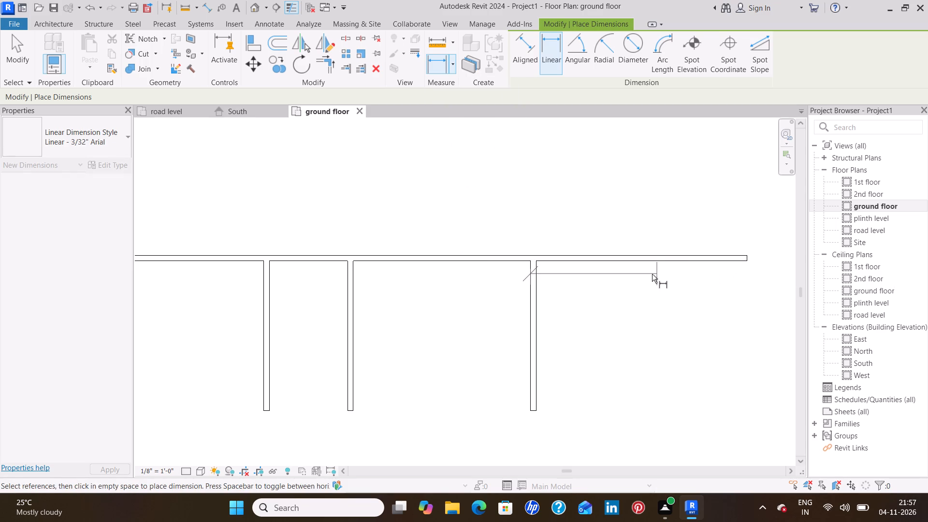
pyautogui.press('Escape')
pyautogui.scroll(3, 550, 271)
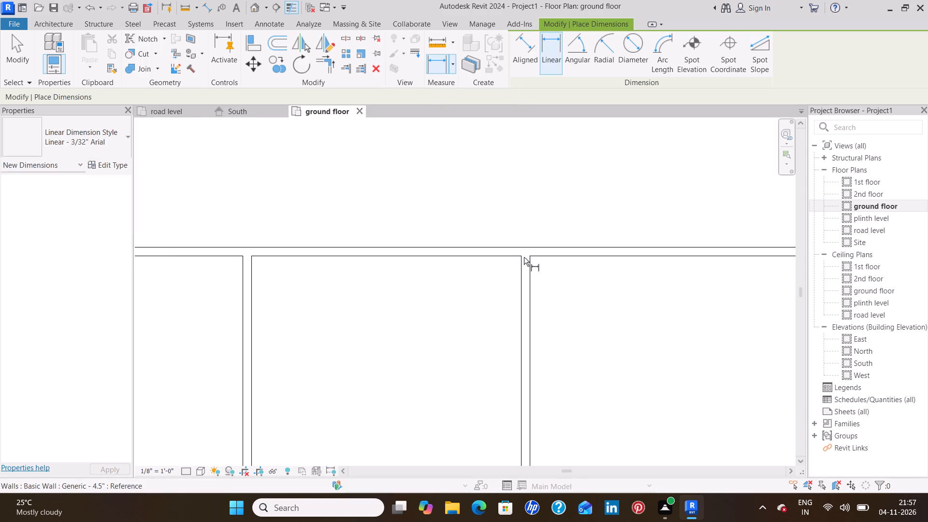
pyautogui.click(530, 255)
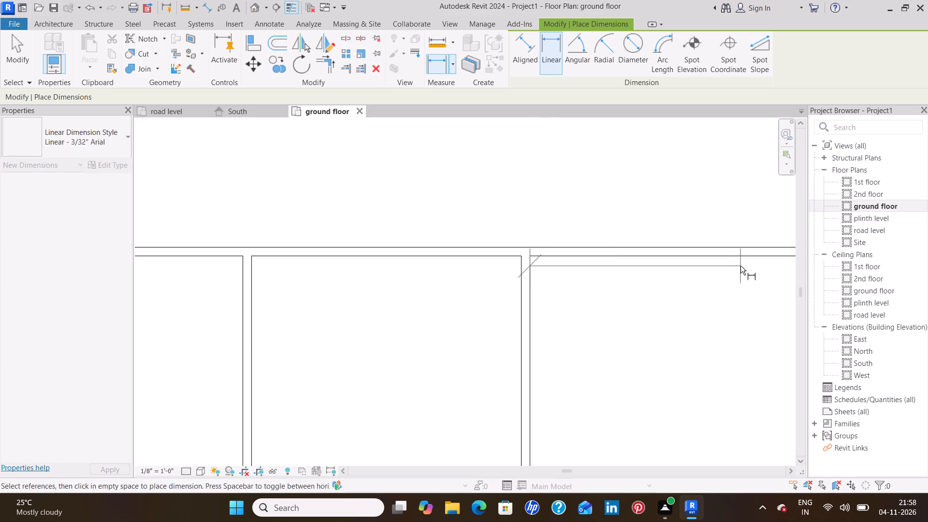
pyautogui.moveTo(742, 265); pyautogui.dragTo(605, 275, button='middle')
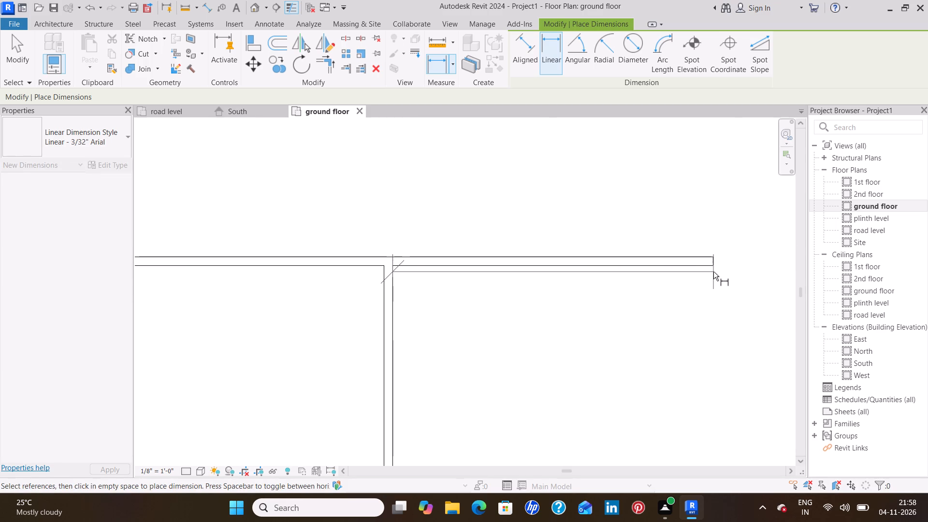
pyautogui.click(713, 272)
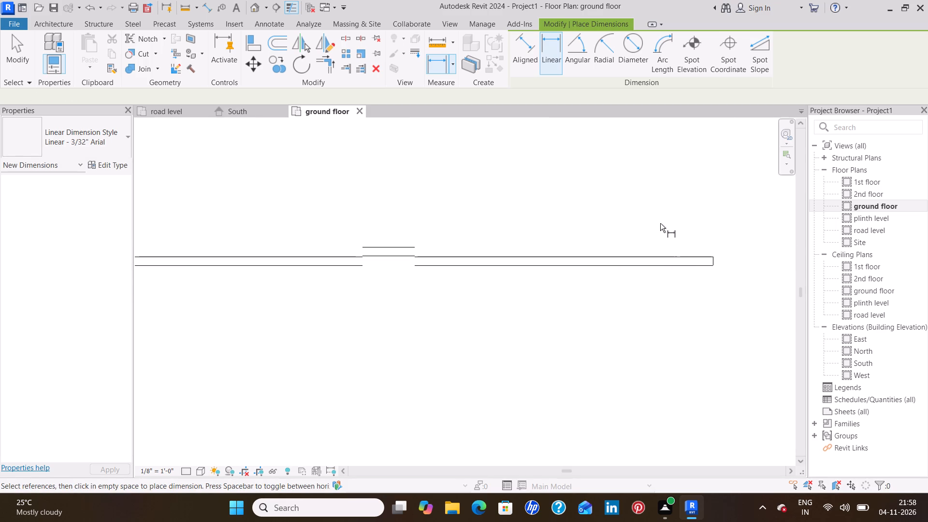
# Measure the distance from the fourth partition's east face to the north wall's east end.
pyautogui.scroll(-4, 660, 223)
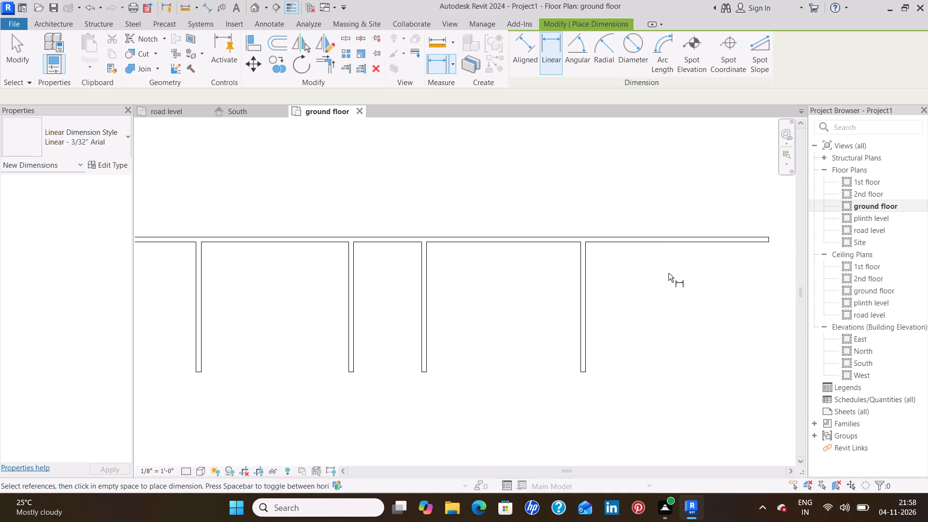
pyautogui.scroll(-2, 668, 273)
pyautogui.moveTo(668, 273); pyautogui.dragTo(558, 319, button='middle')
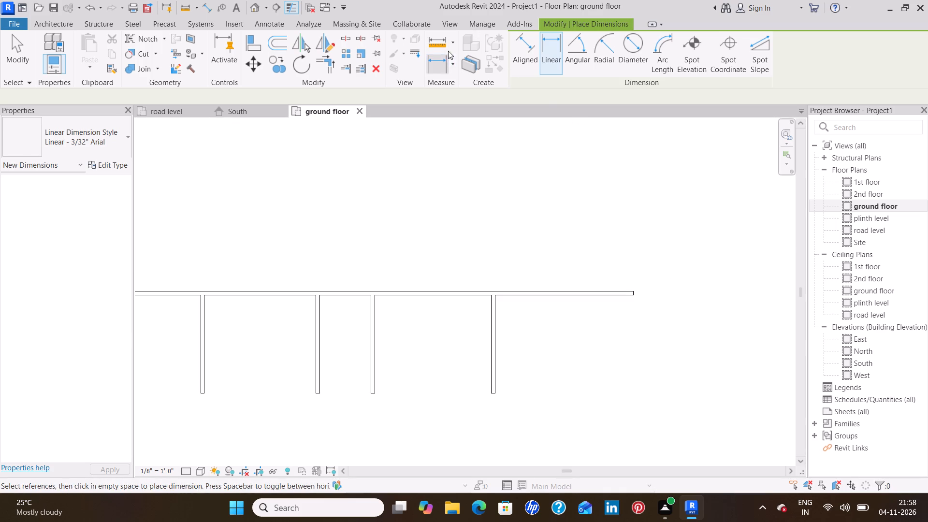
pyautogui.click(436, 43)
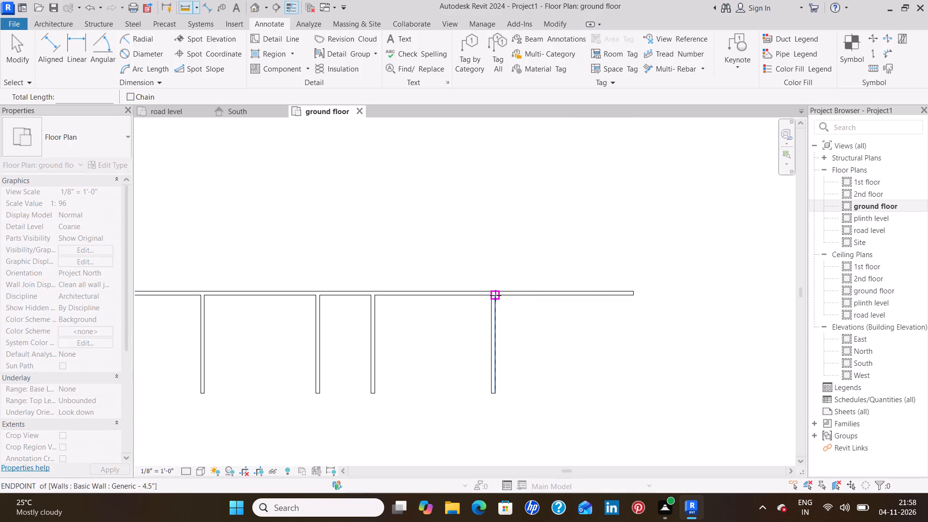
pyautogui.click(495, 295)
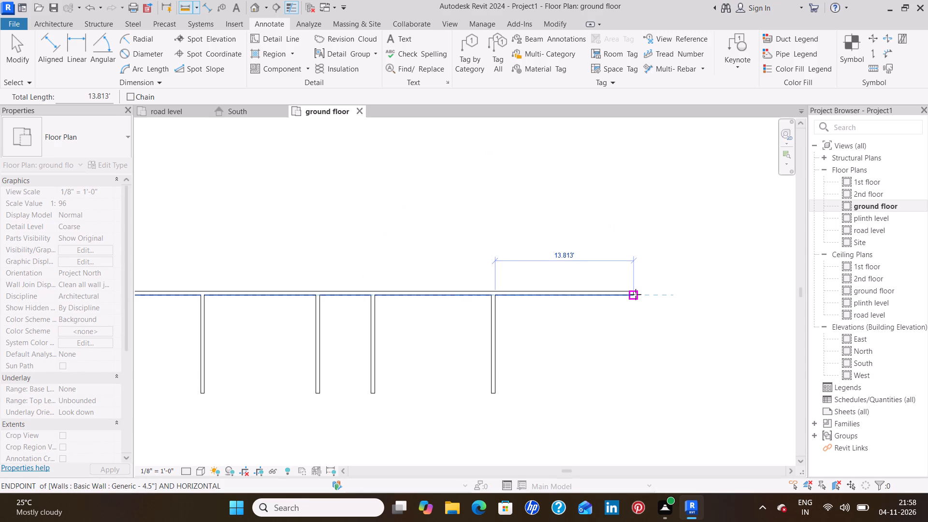
pyautogui.click(636, 294)
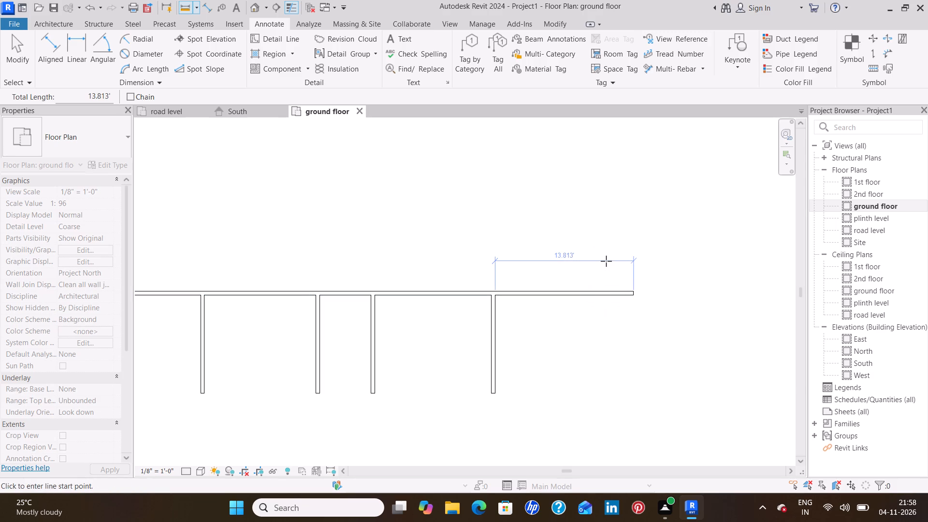
pyautogui.press('Escape')
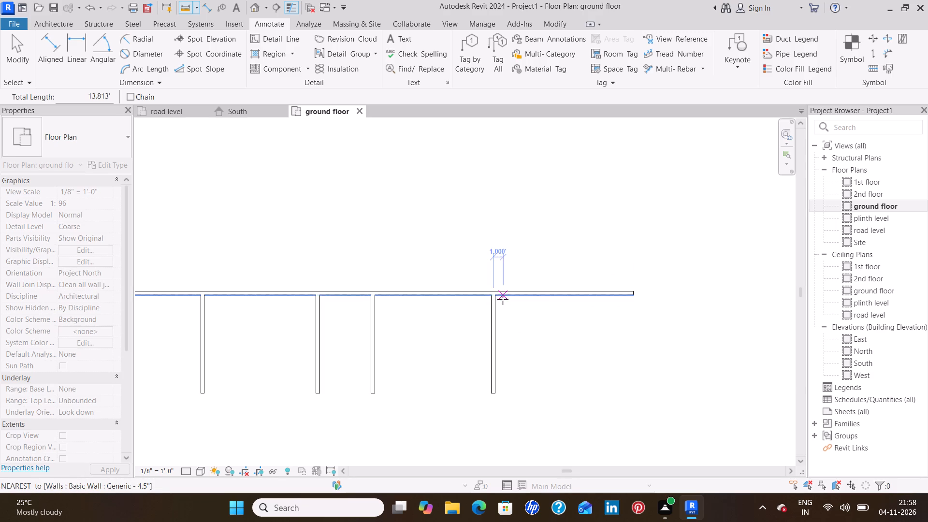
# Measure off about 12' along the north wall, eastwards from the fourth partition's east face.
pyautogui.click(495, 296)
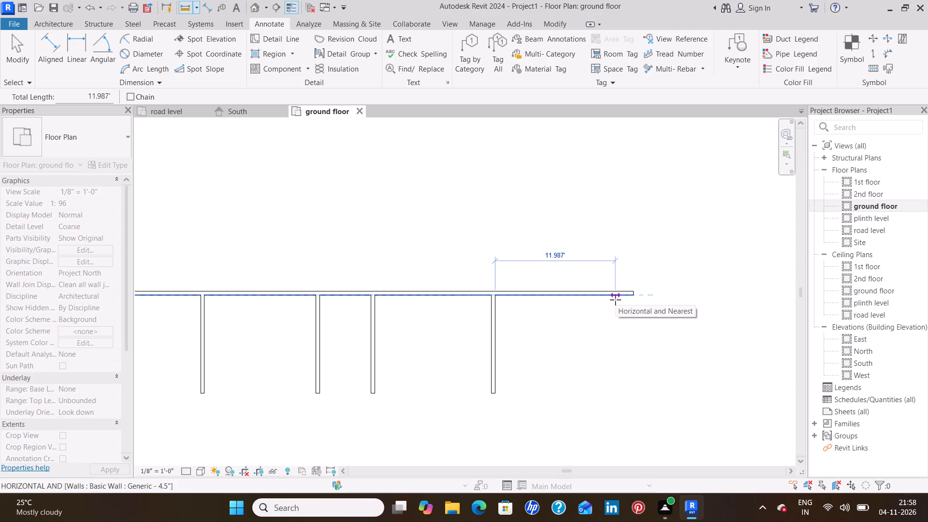
pyautogui.scroll(3, 616, 300)
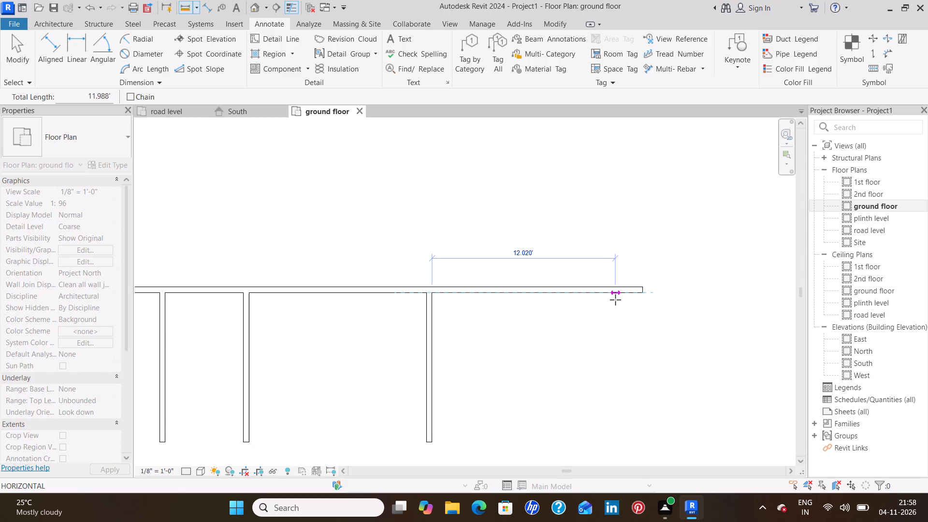
pyautogui.click(615, 300)
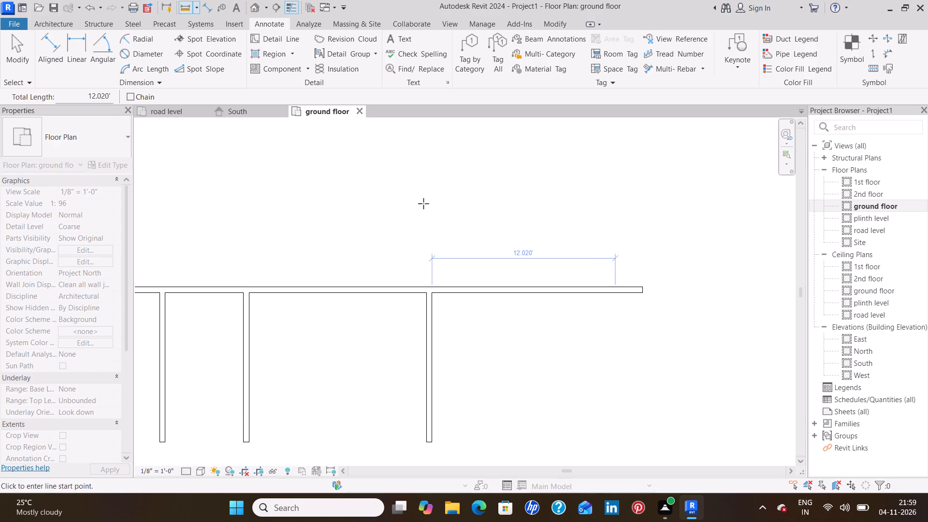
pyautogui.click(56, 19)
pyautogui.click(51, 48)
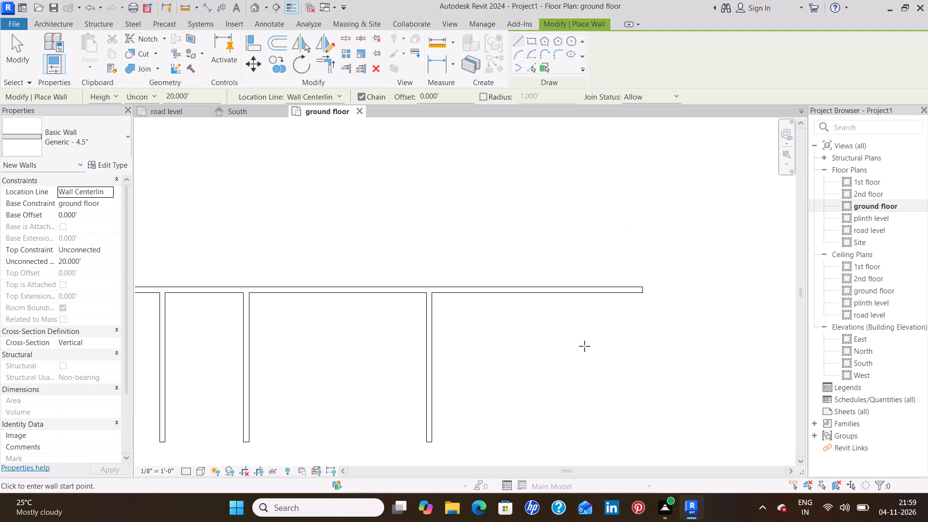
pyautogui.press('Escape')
# Shorten the north wall to 48' by pulling its east end inwards.
pyautogui.click(570, 291)
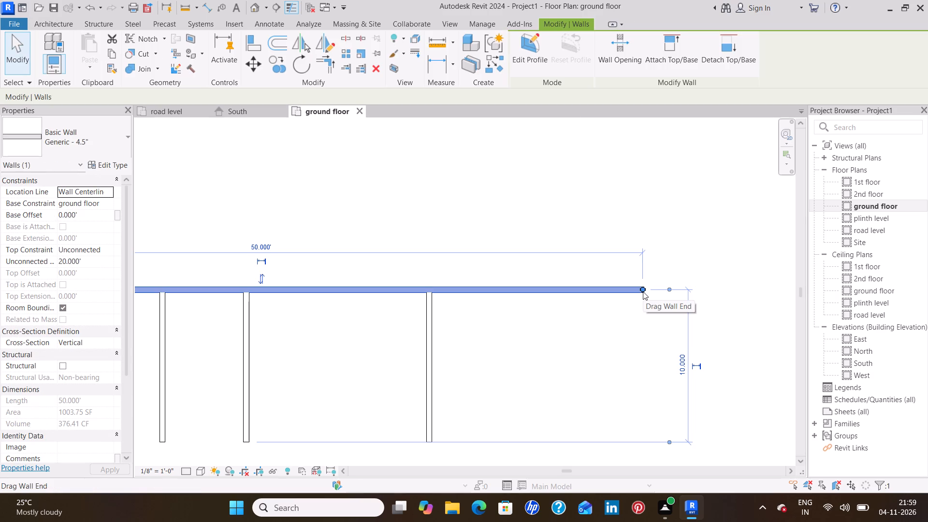
pyautogui.moveTo(643, 291); pyautogui.dragTo(609, 292)
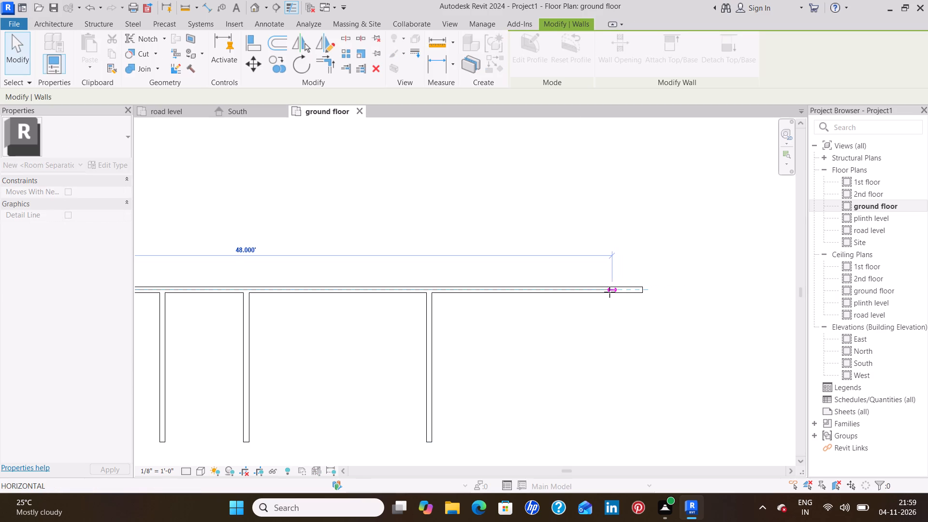
pyautogui.moveTo(609, 292); pyautogui.dragTo(614, 291)
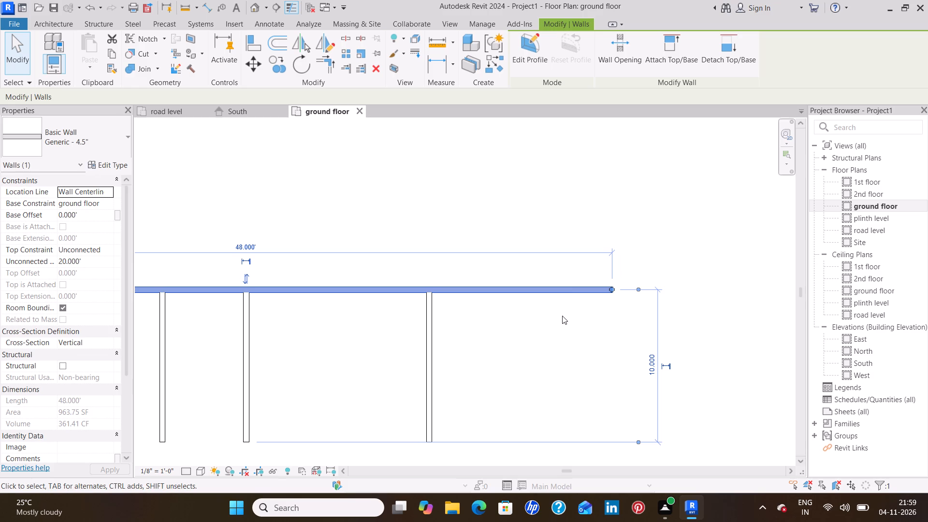
pyautogui.press('Escape')
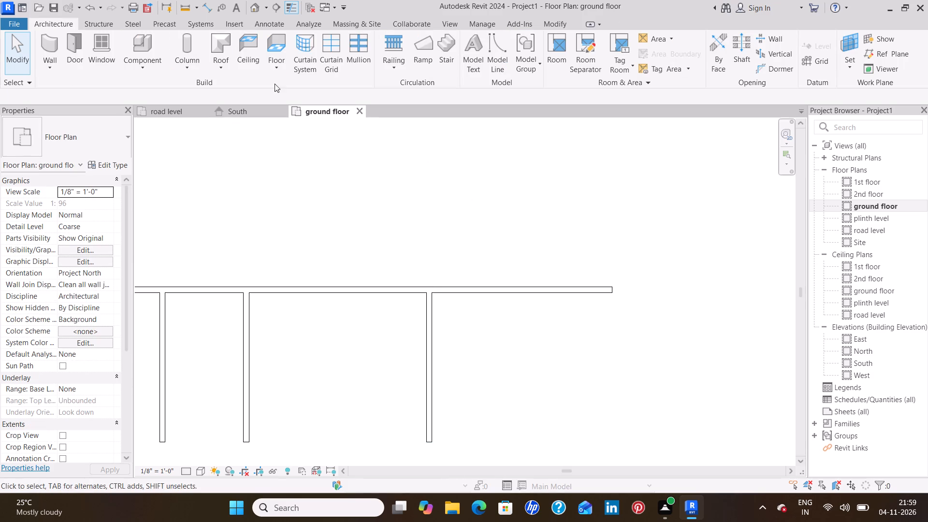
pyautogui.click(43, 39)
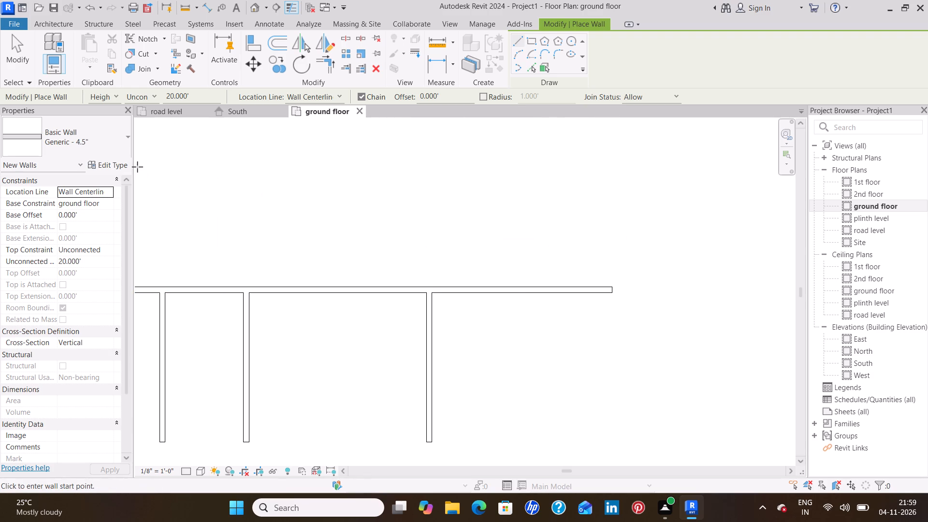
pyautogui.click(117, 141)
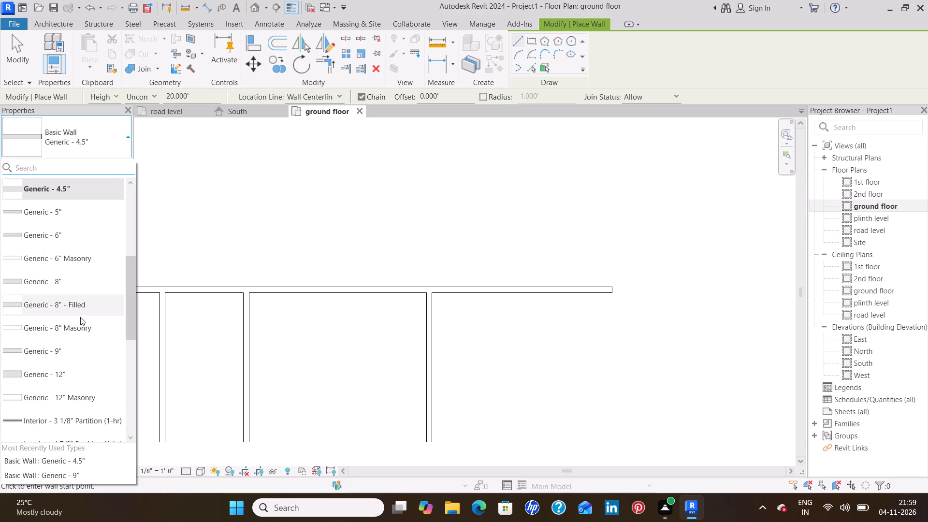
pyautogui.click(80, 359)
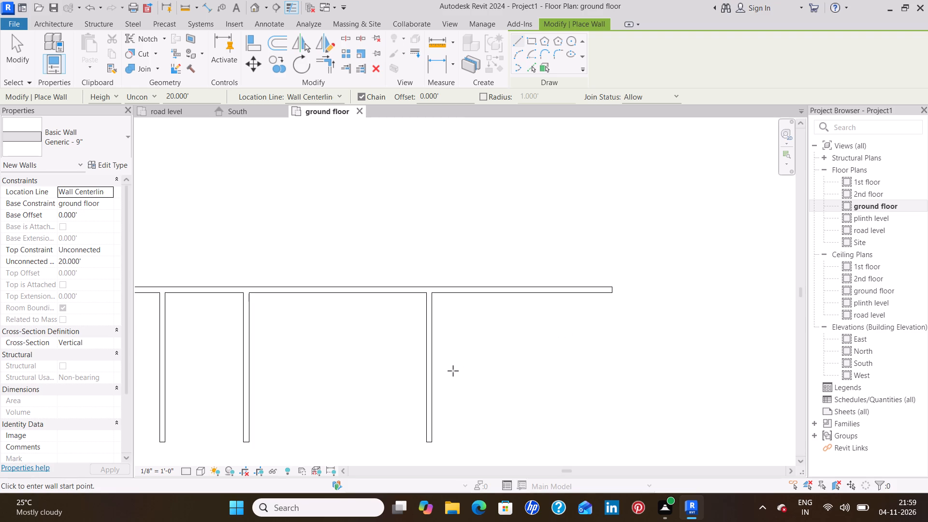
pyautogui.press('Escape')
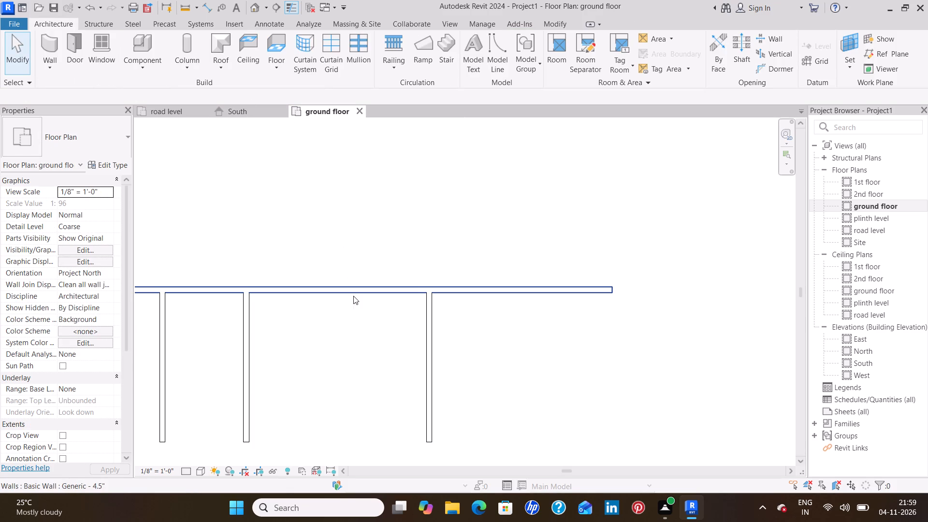
# Offset a copy of the fourth partition 12' eastwards to form the east wall at the north wall's end.
pyautogui.write('of')
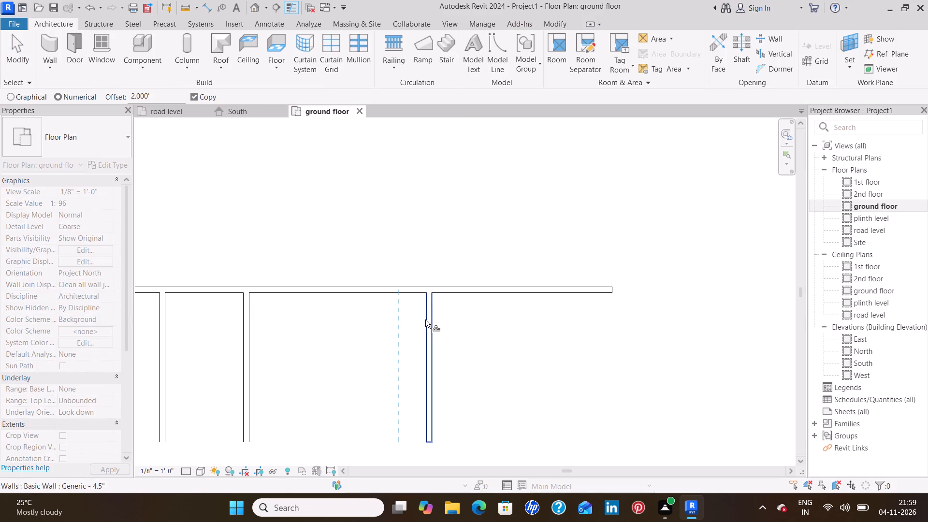
pyautogui.click(167, 91)
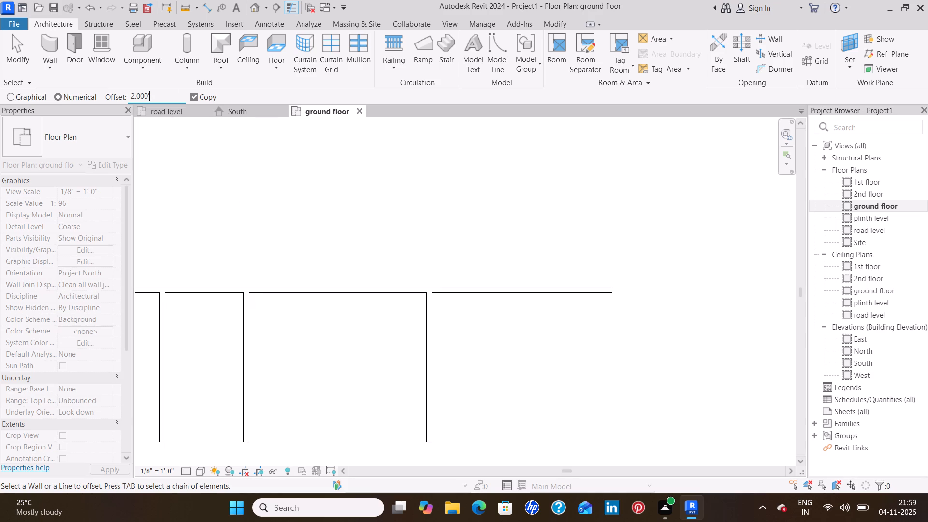
pyautogui.press('BackSpace')
pyautogui.press('BackSpace')
pyautogui.press('BackSpace')
pyautogui.press('BackSpace')
pyautogui.press('BackSpace')
pyautogui.press('BackSpace')
pyautogui.write('12')
pyautogui.press("'")
pyautogui.press('Return')
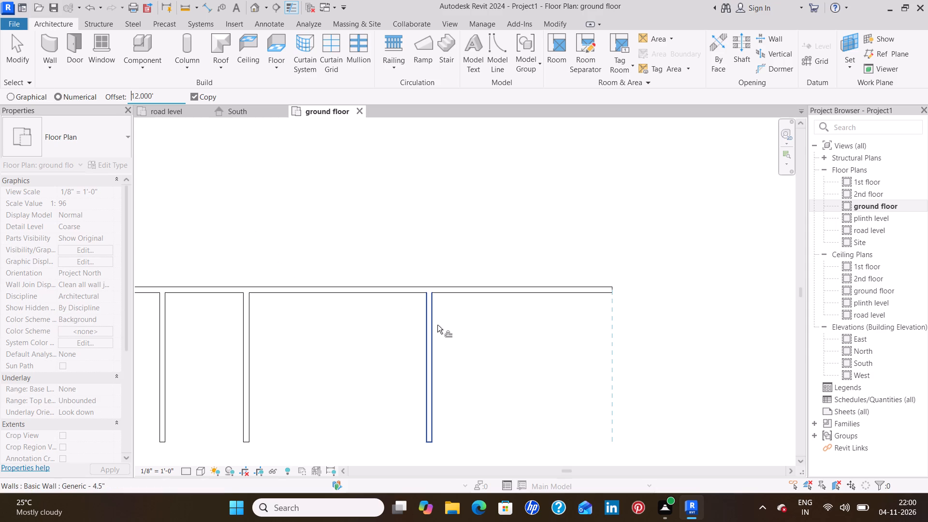
pyautogui.click(437, 325)
pyautogui.scroll(3, 619, 310)
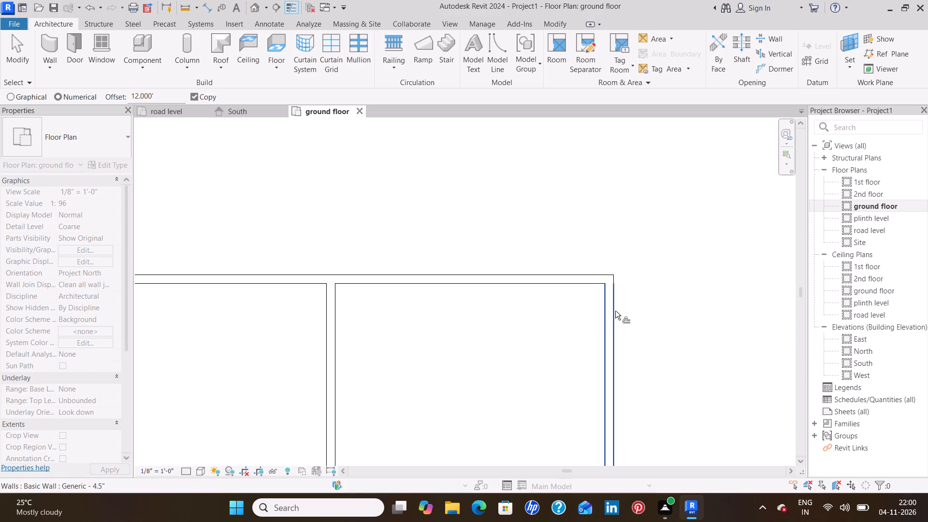
pyautogui.press('Escape')
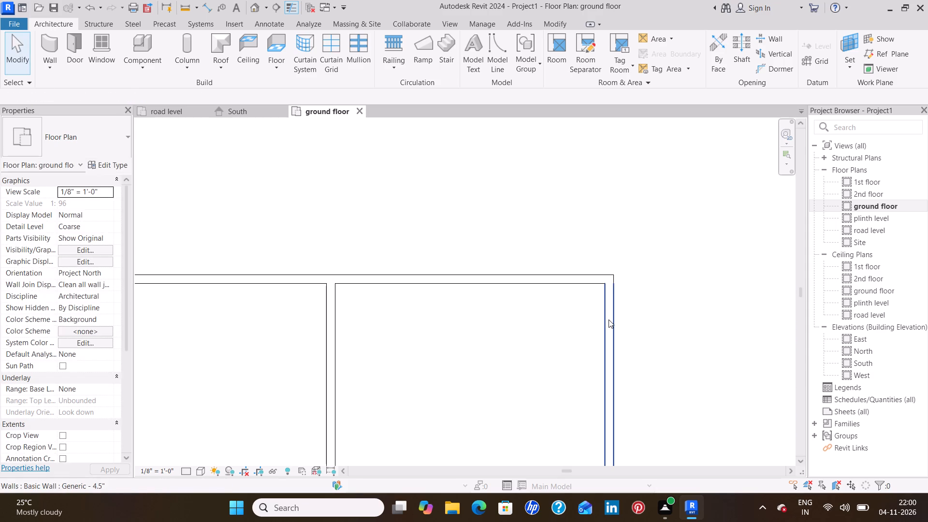
# Change the new east wall's type to Basic Wall Generic - 9".
pyautogui.click(609, 319)
pyautogui.click(85, 147)
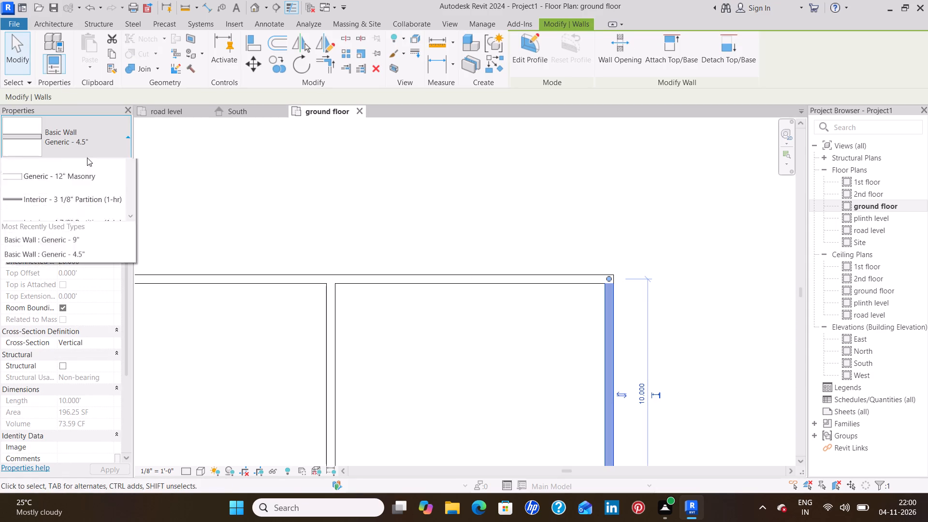
pyautogui.click(63, 354)
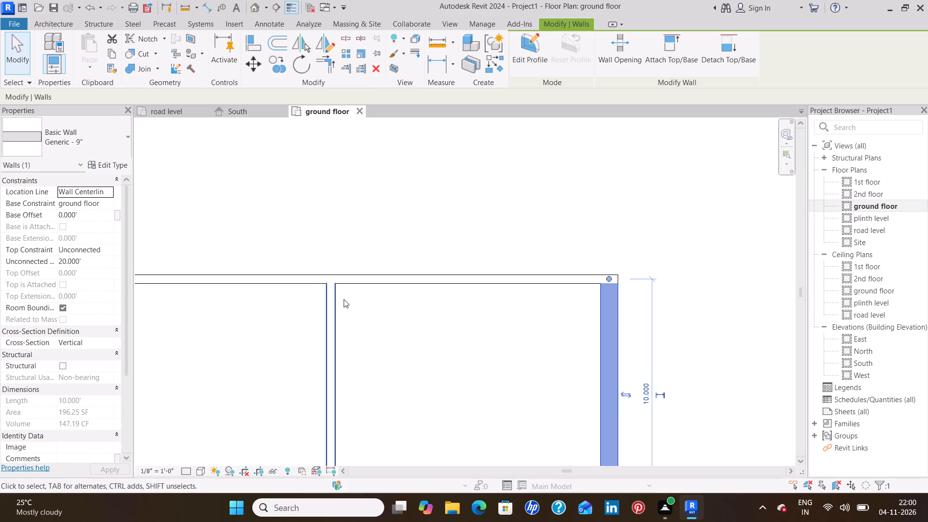
pyautogui.scroll(1, 402, 367)
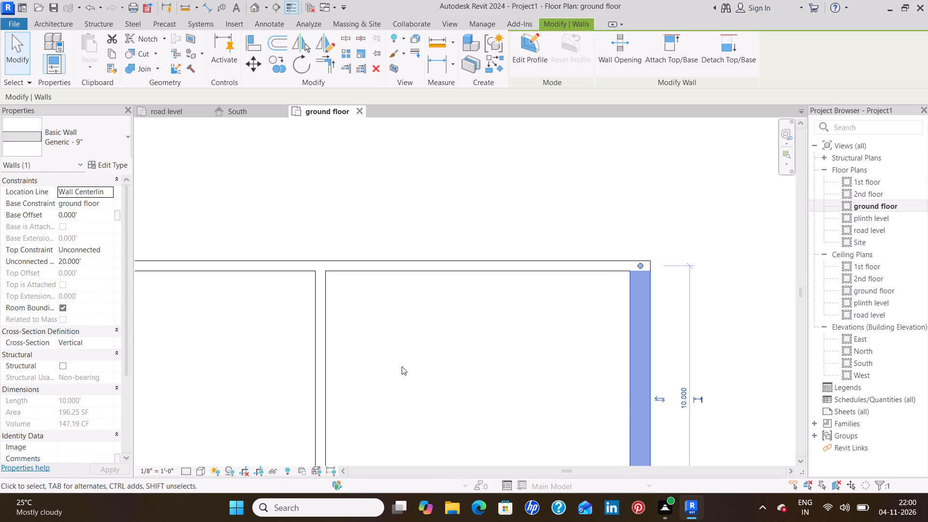
pyautogui.press('Escape')
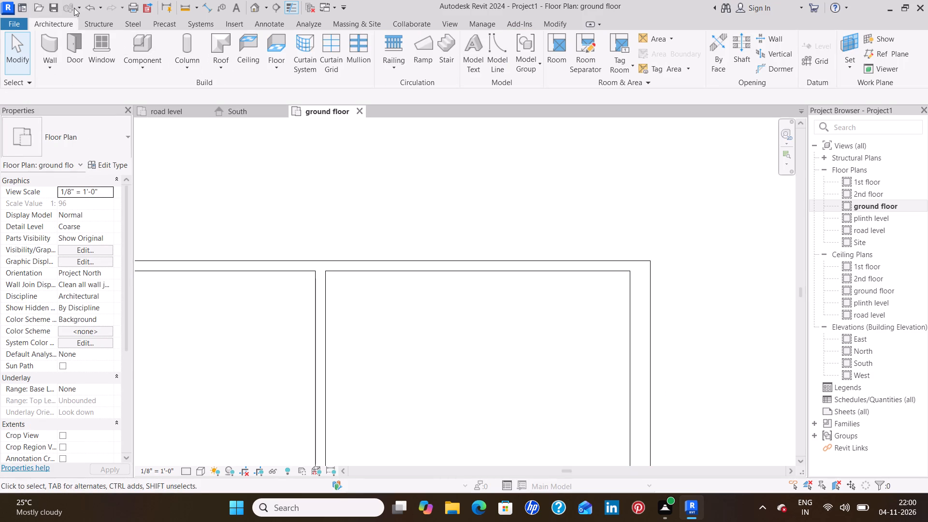
# Measure the clear distance from the fourth partition's east face to the east wall's inner face.
pyautogui.click(280, 24)
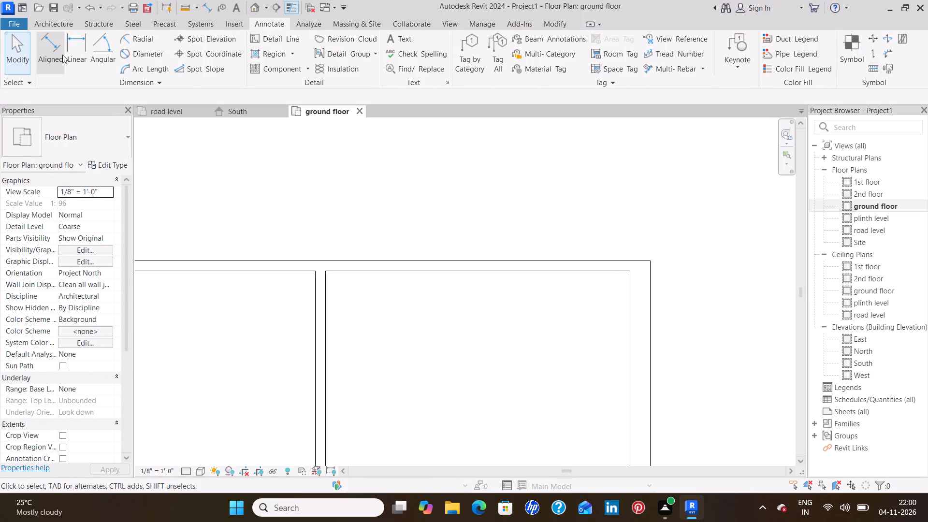
pyautogui.click(77, 55)
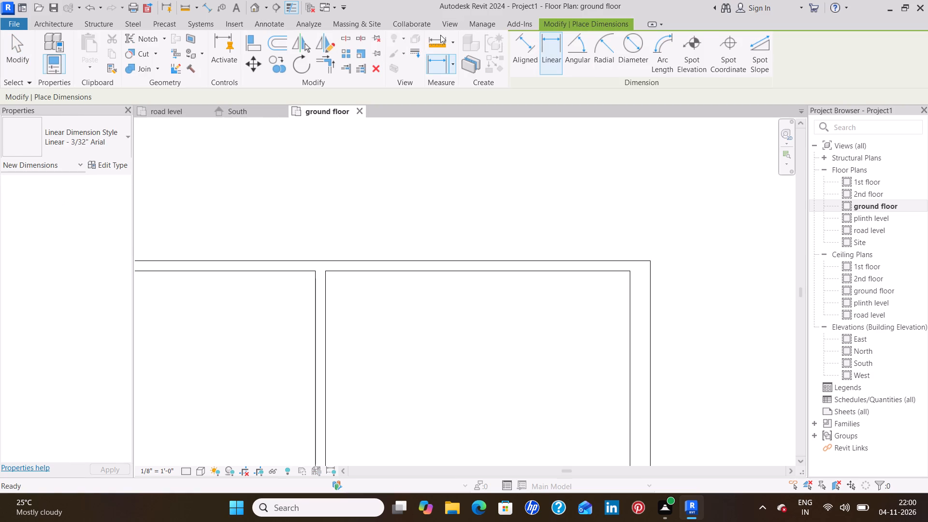
pyautogui.click(438, 41)
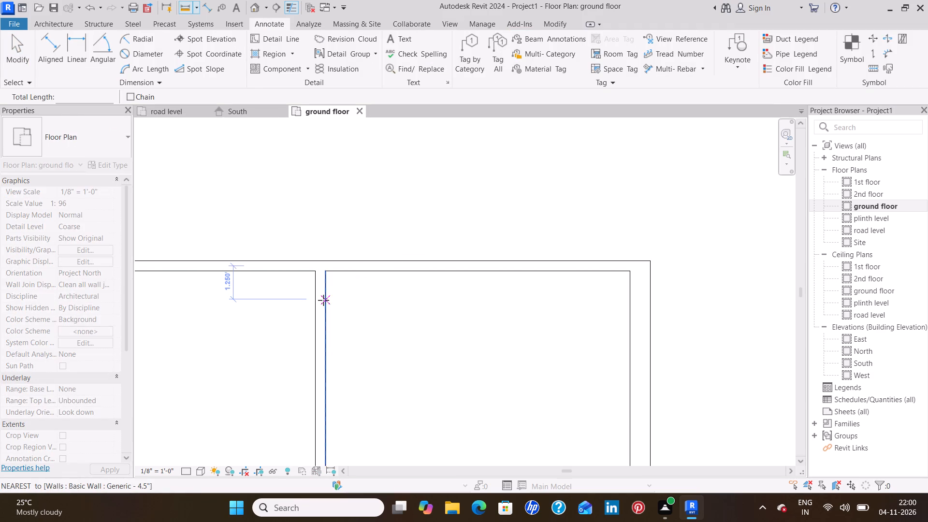
pyautogui.click(323, 300)
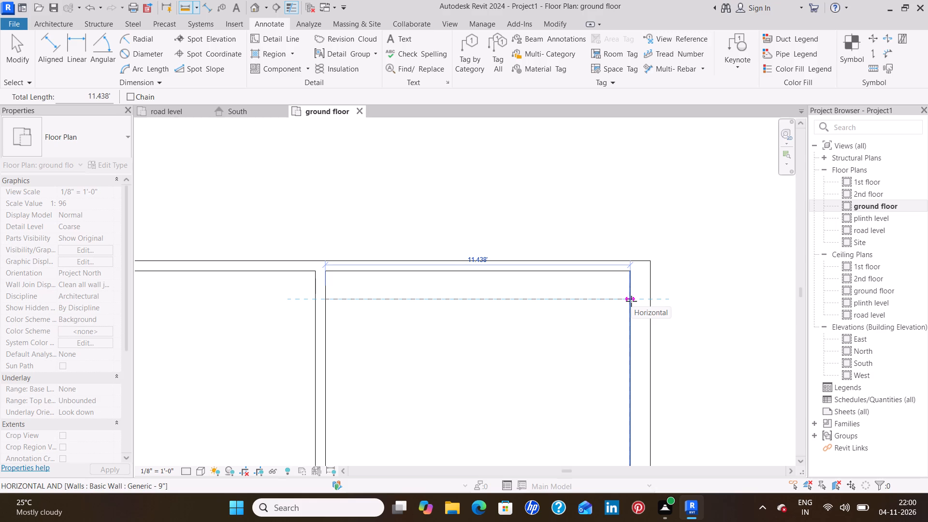
pyautogui.click(631, 301)
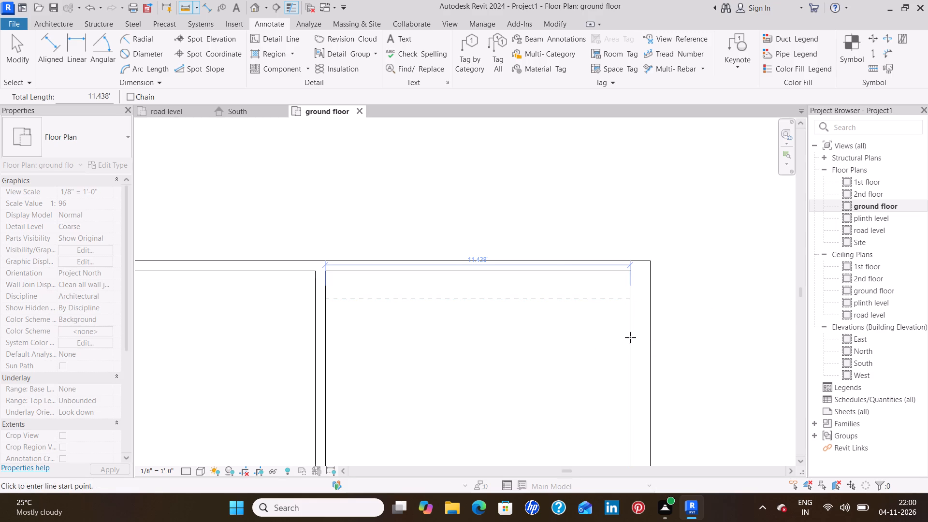
pyautogui.press('Escape')
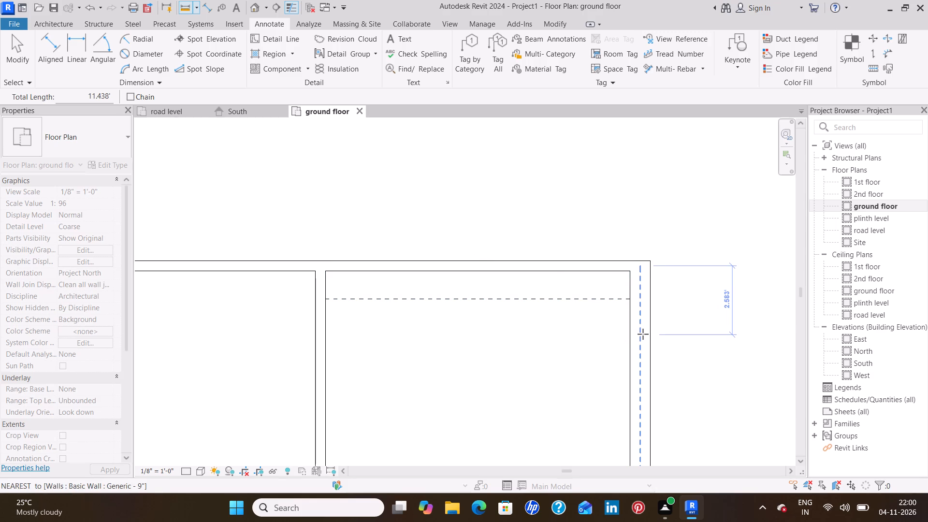
pyautogui.press('Escape')
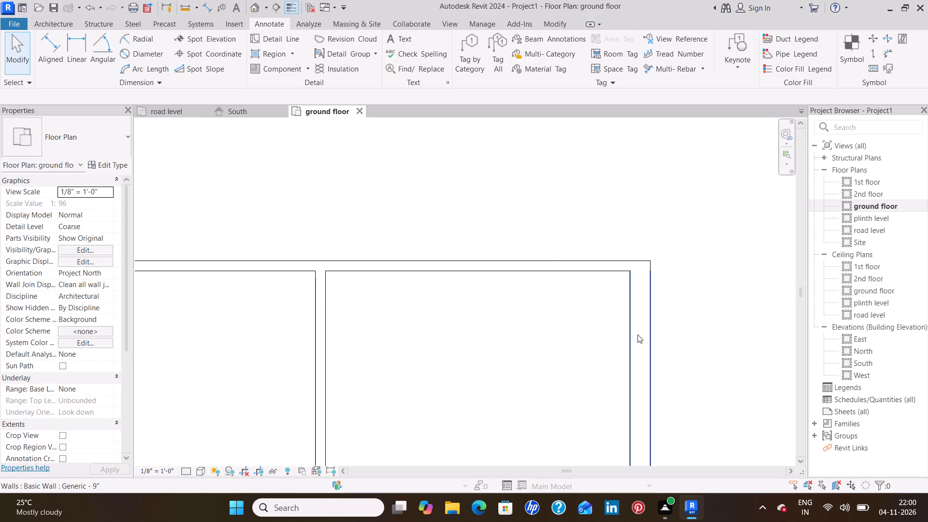
# Nudge the east wall about 1" eastwards and measure its clear distance from the fourth partition.
pyautogui.click(632, 334)
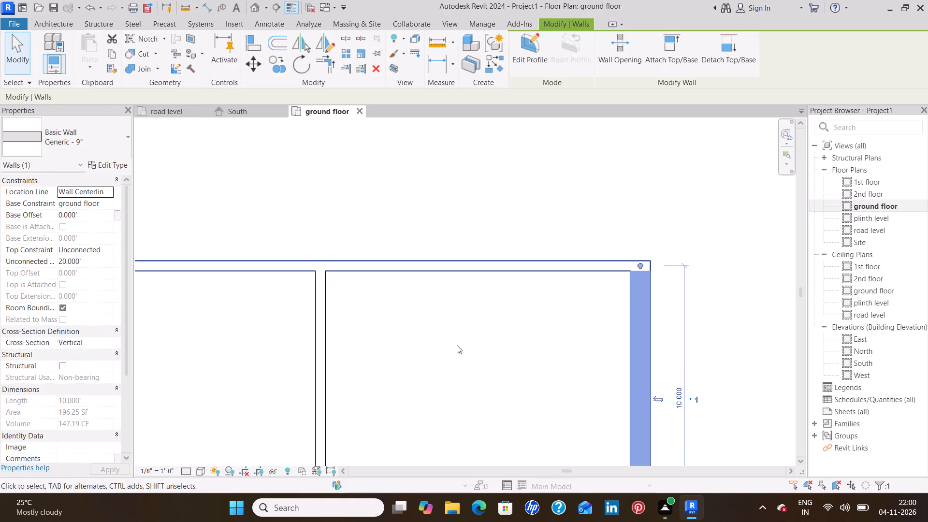
pyautogui.press('Right')
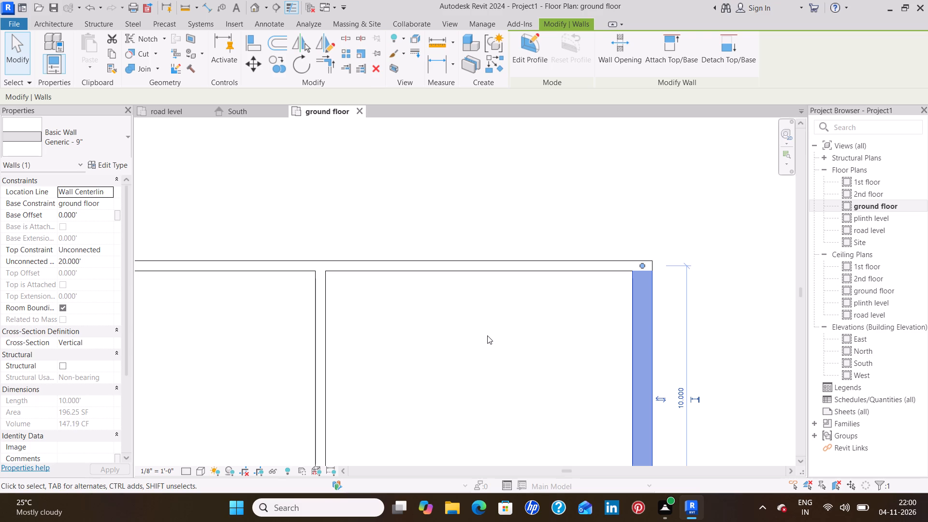
pyautogui.press('Escape')
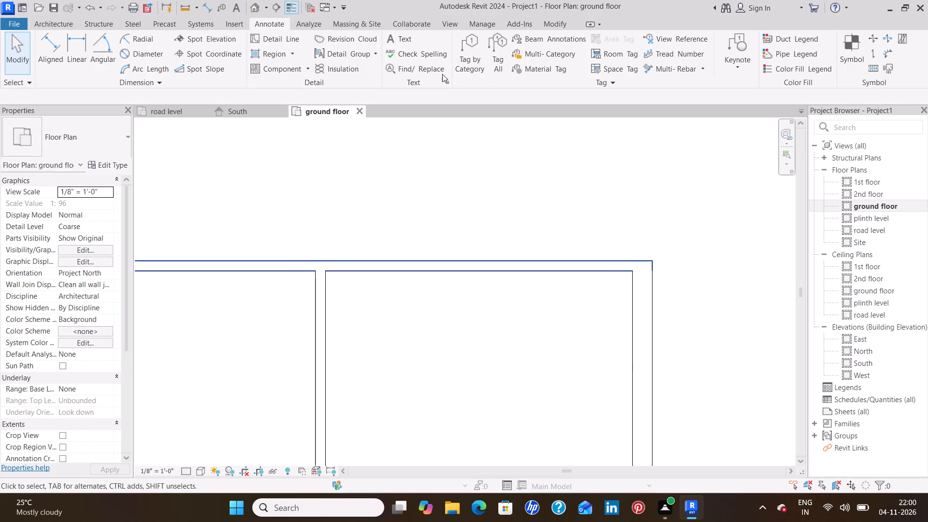
pyautogui.click(77, 46)
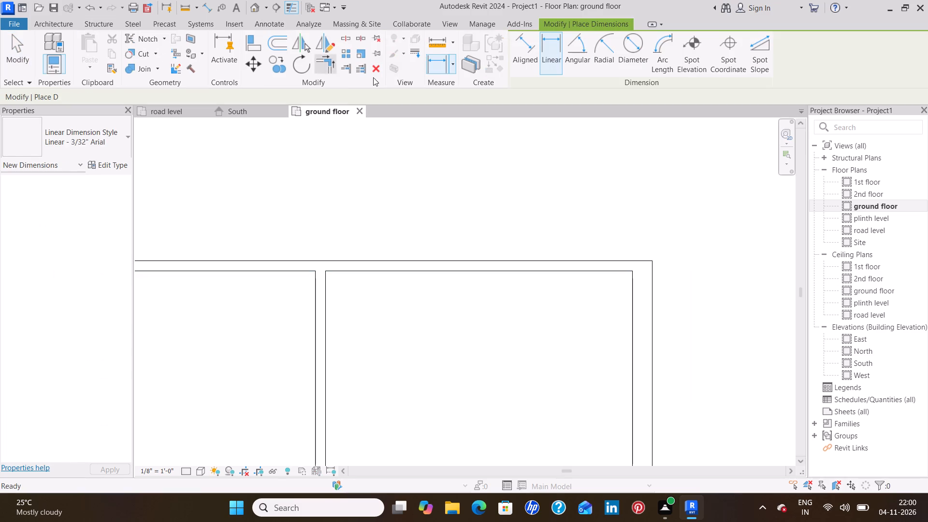
pyautogui.click(437, 42)
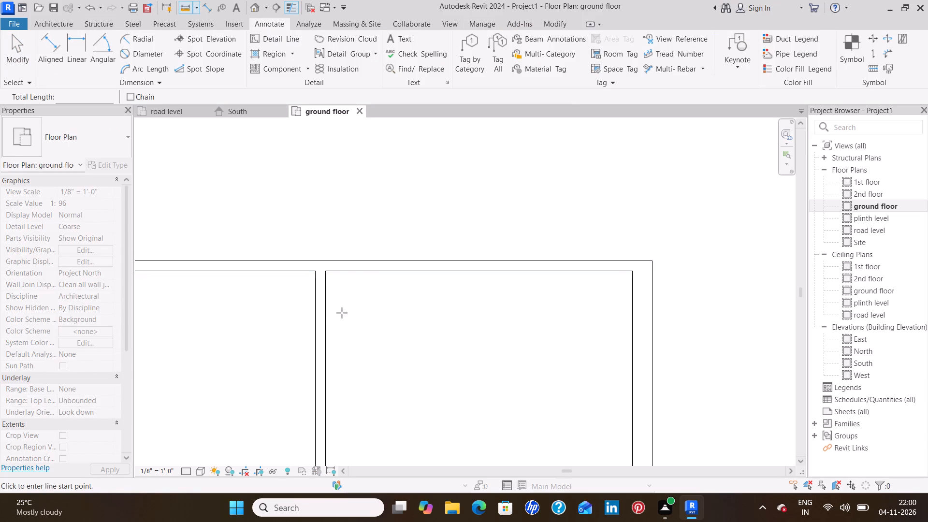
pyautogui.click(329, 313)
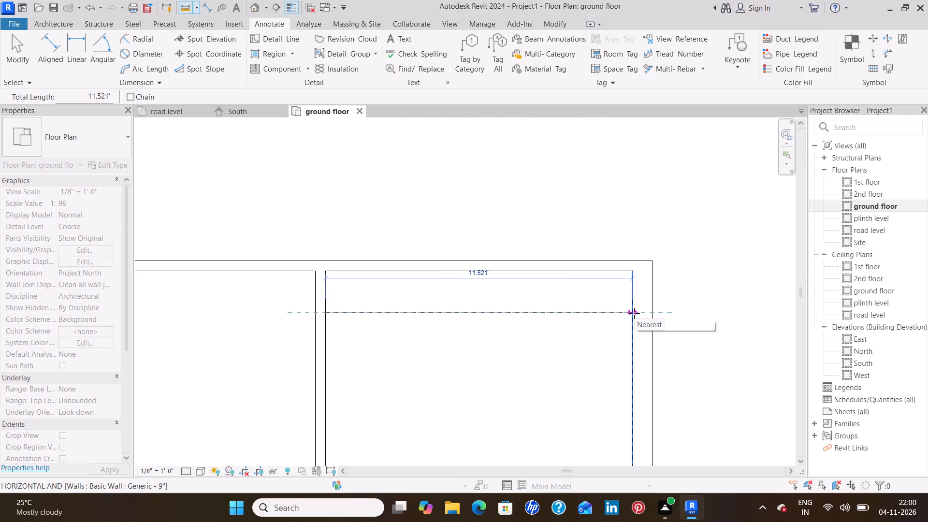
pyautogui.press('Escape')
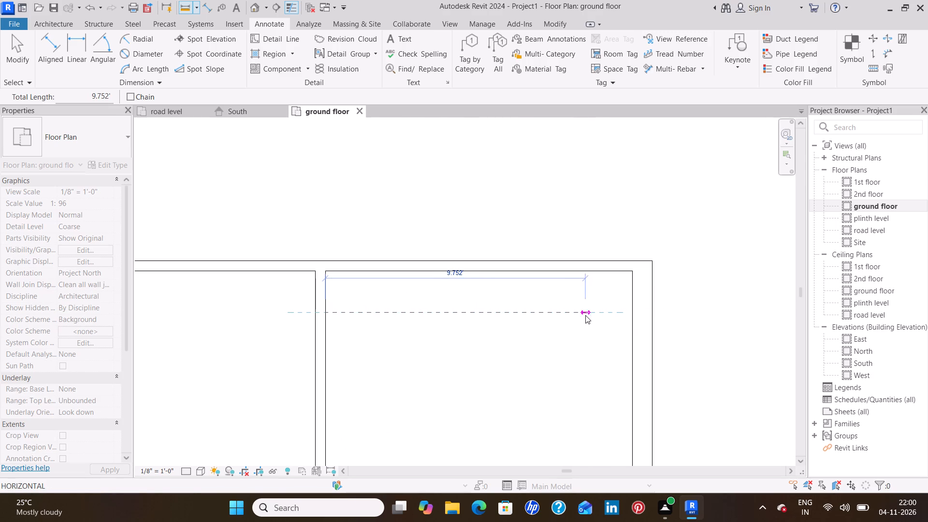
# Nudge the east wall about 2" further eastwards and measure its clear distance from the fourth partition.
pyautogui.click(631, 312)
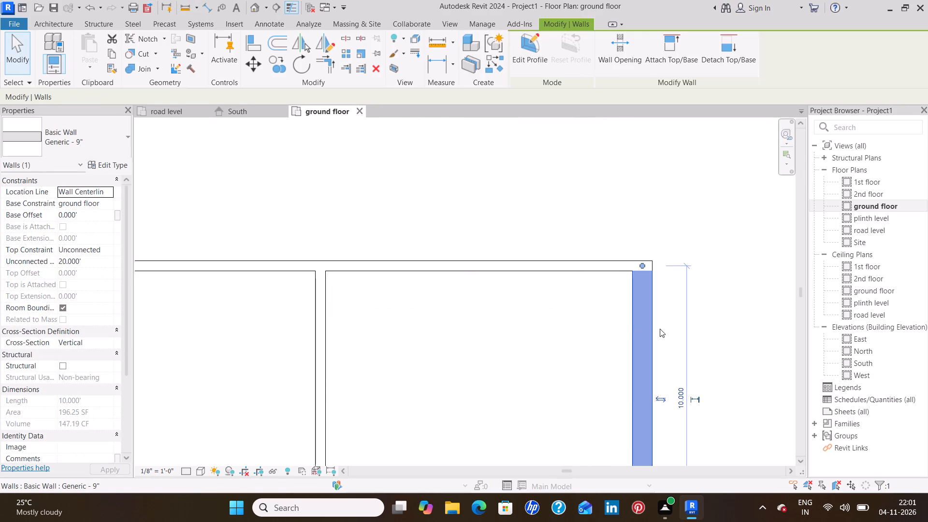
pyautogui.press('Right')
pyautogui.press('Right')
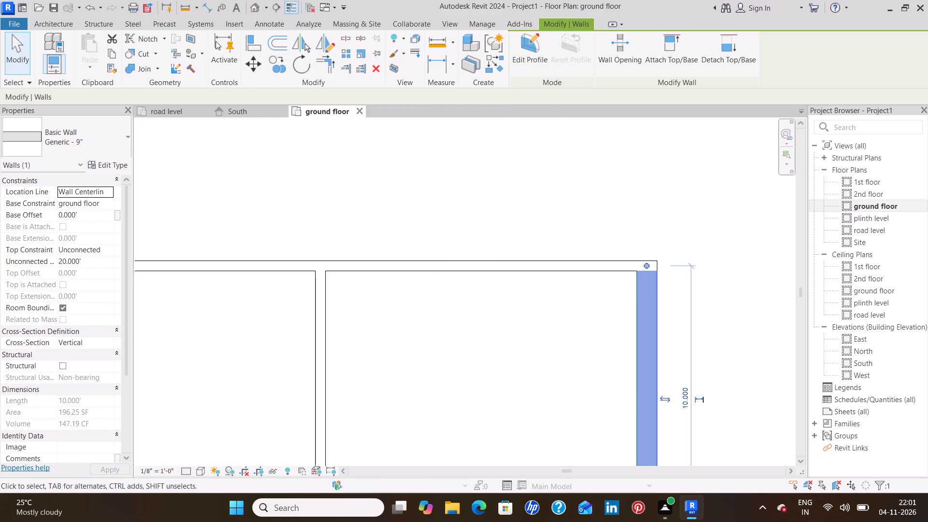
pyautogui.click(432, 49)
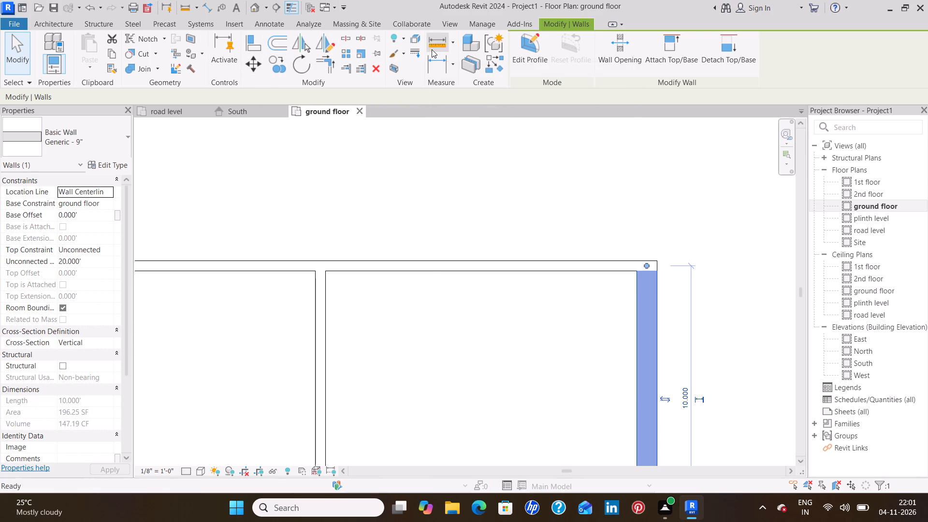
pyautogui.click(324, 322)
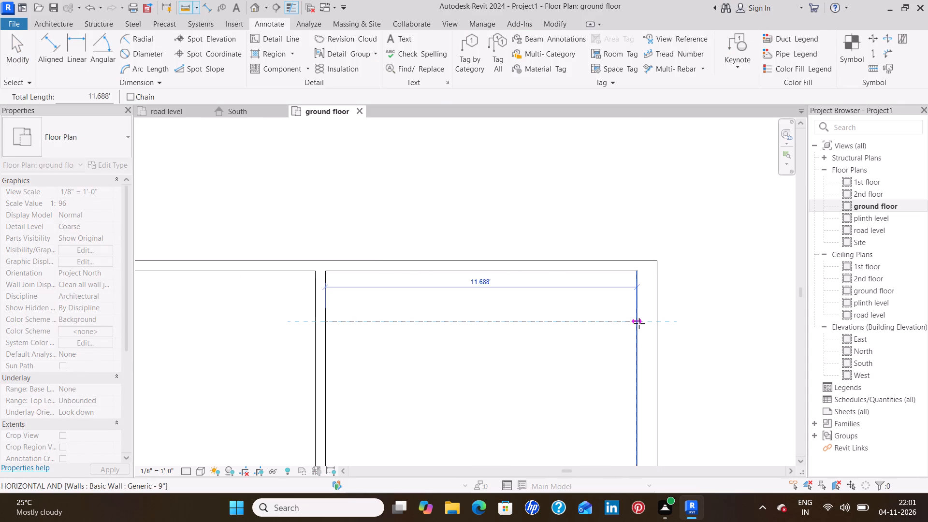
pyautogui.press('Escape')
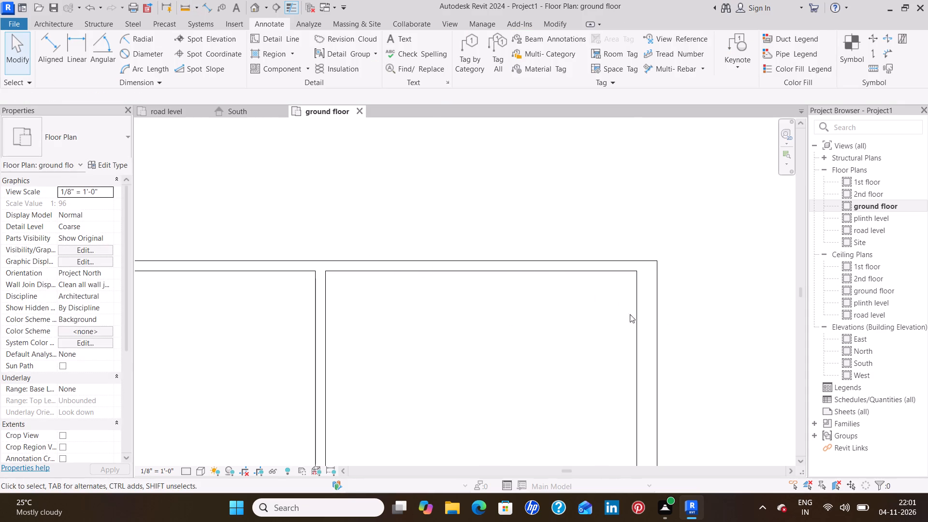
# Nudge the east wall about 6" further eastwards and measure its clear distance from the fourth partition.
pyautogui.click(636, 314)
pyautogui.press('Right')
pyautogui.press('Right')
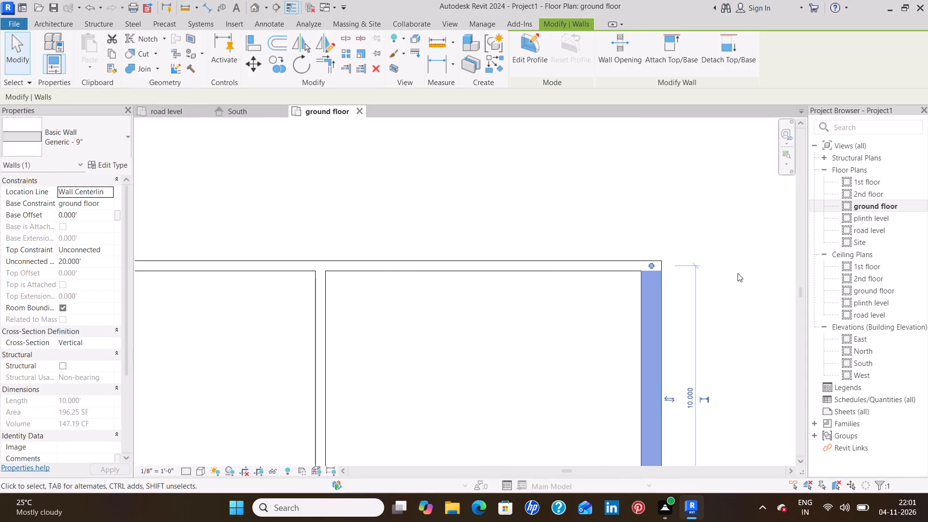
pyautogui.press('Right')
pyautogui.press('Right')
pyautogui.press('Right')
pyautogui.press('Right')
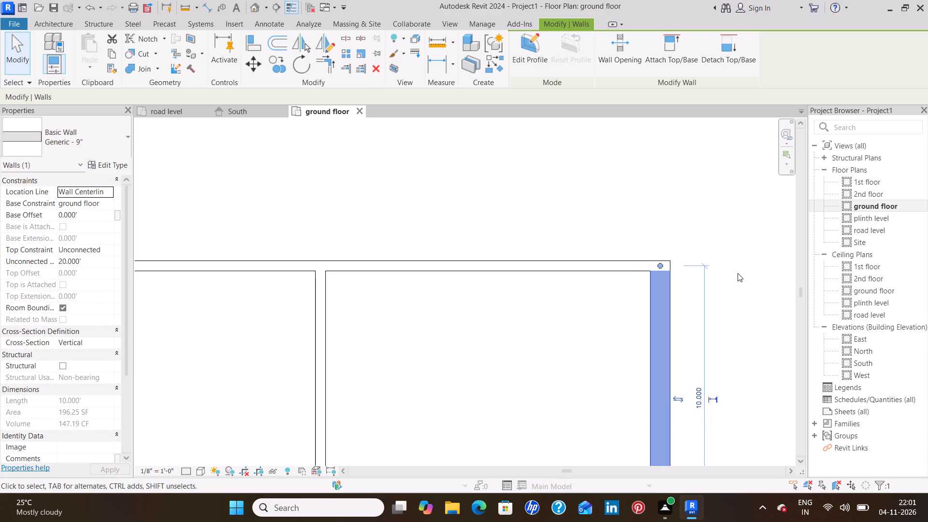
pyautogui.click(435, 44)
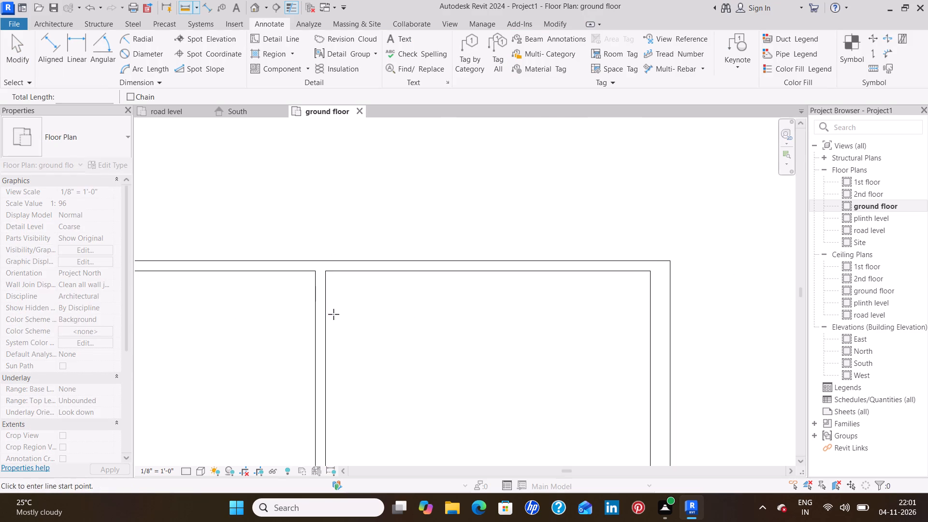
pyautogui.click(329, 314)
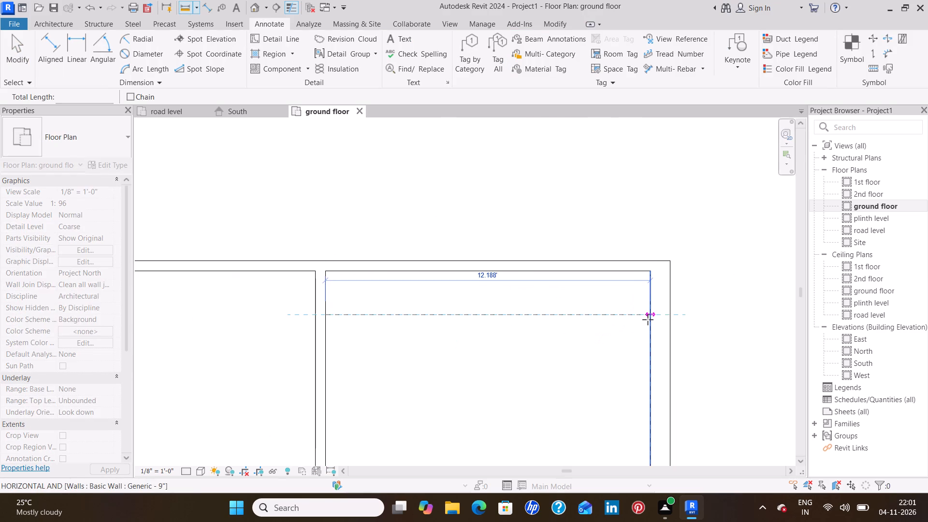
pyautogui.press('Escape')
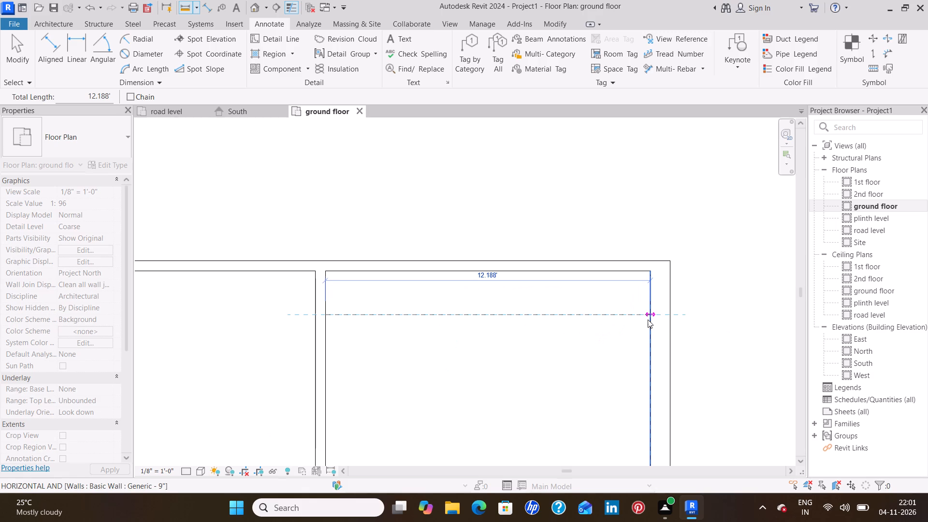
# Nudge the east wall about 2" westwards and measure its clear distance from the fourth partition.
pyautogui.click(649, 319)
pyautogui.press('Left')
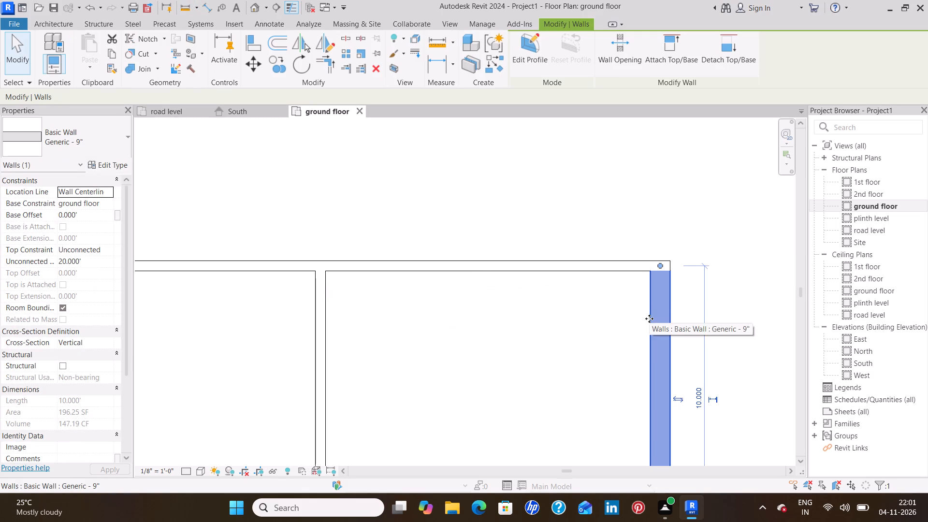
pyautogui.press('Left')
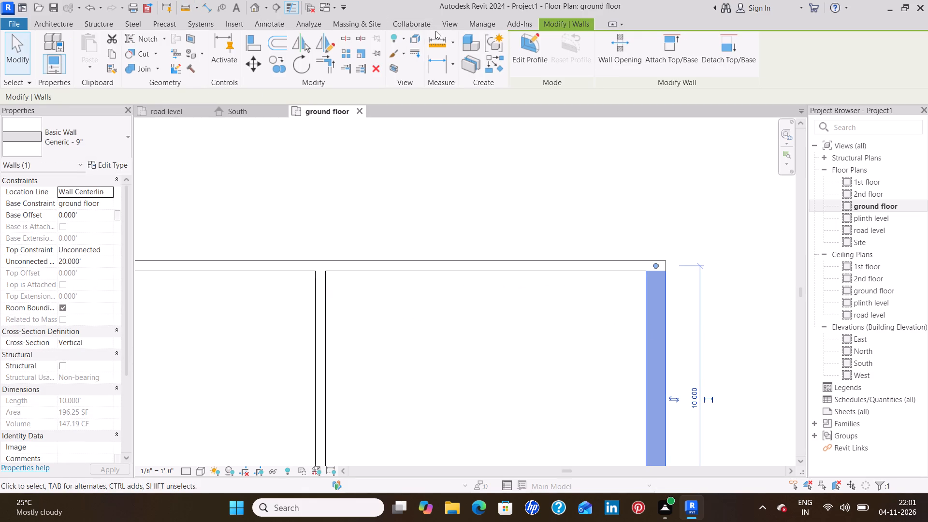
pyautogui.click(440, 38)
pyautogui.click(326, 320)
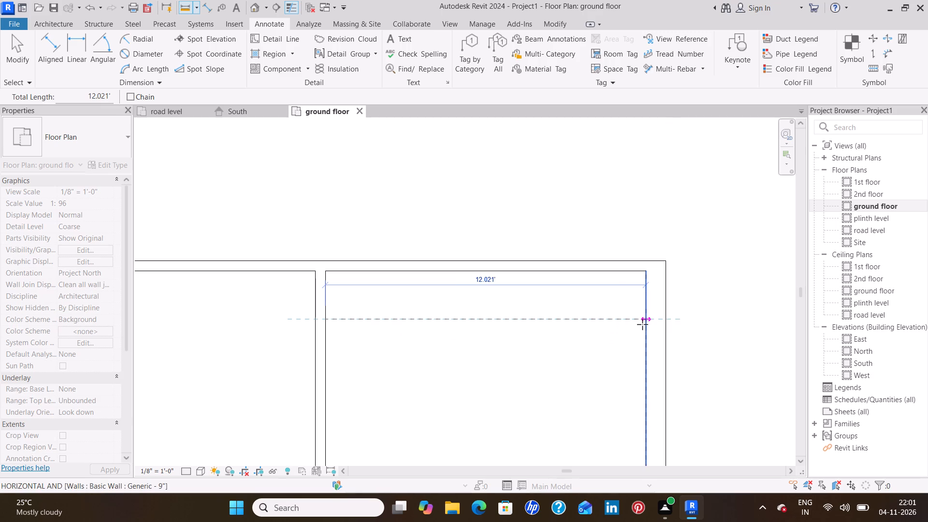
pyautogui.press('Escape')
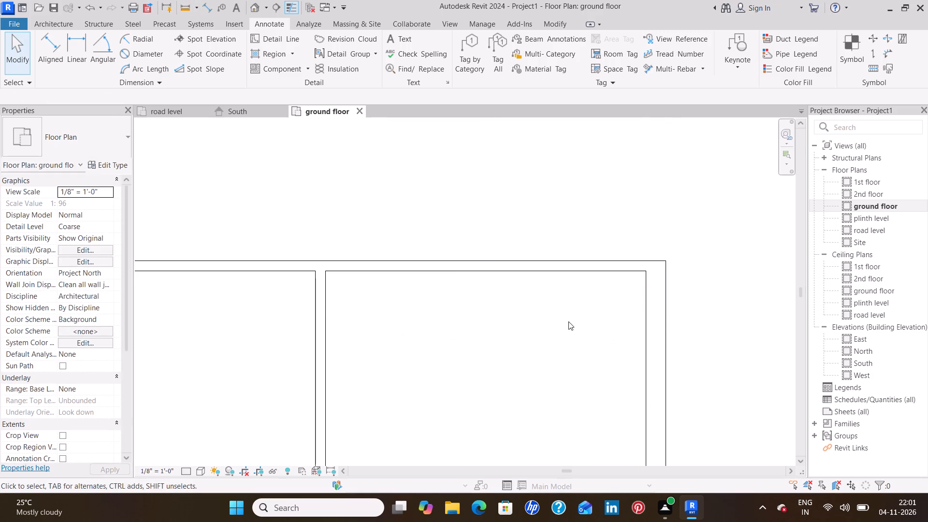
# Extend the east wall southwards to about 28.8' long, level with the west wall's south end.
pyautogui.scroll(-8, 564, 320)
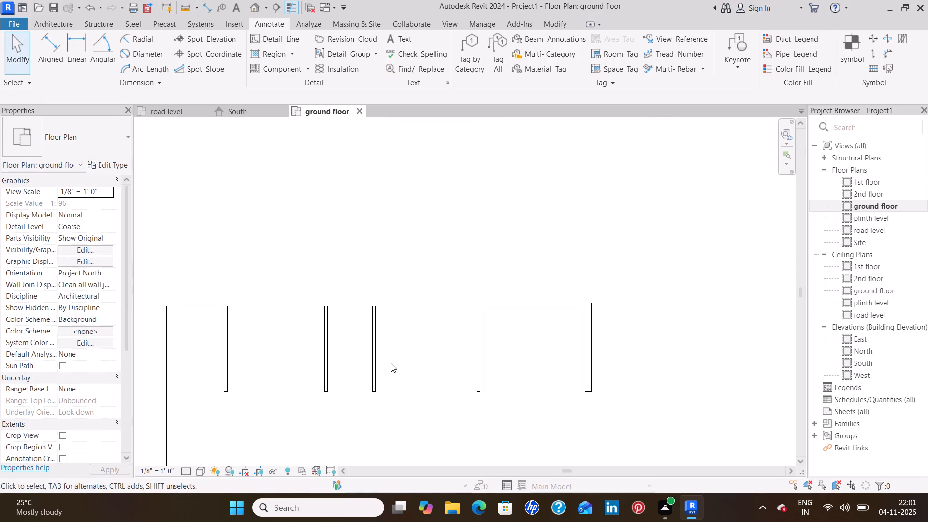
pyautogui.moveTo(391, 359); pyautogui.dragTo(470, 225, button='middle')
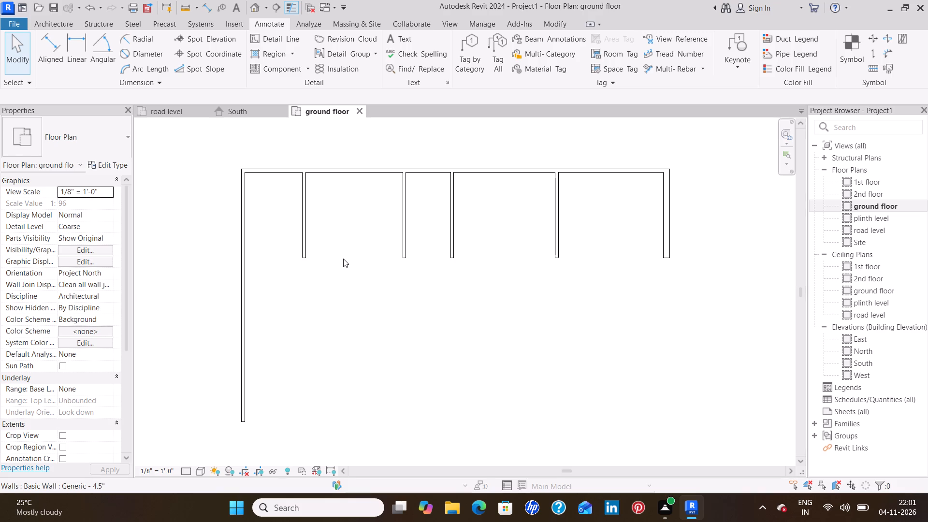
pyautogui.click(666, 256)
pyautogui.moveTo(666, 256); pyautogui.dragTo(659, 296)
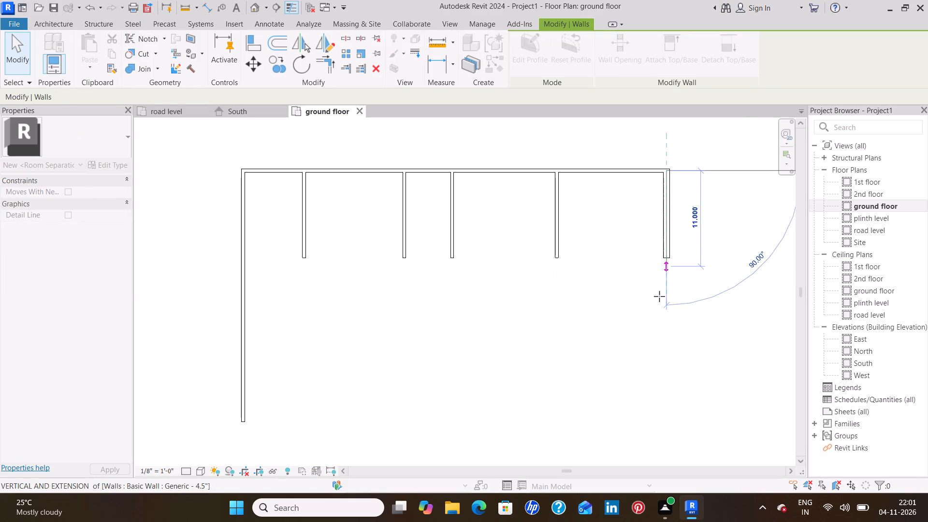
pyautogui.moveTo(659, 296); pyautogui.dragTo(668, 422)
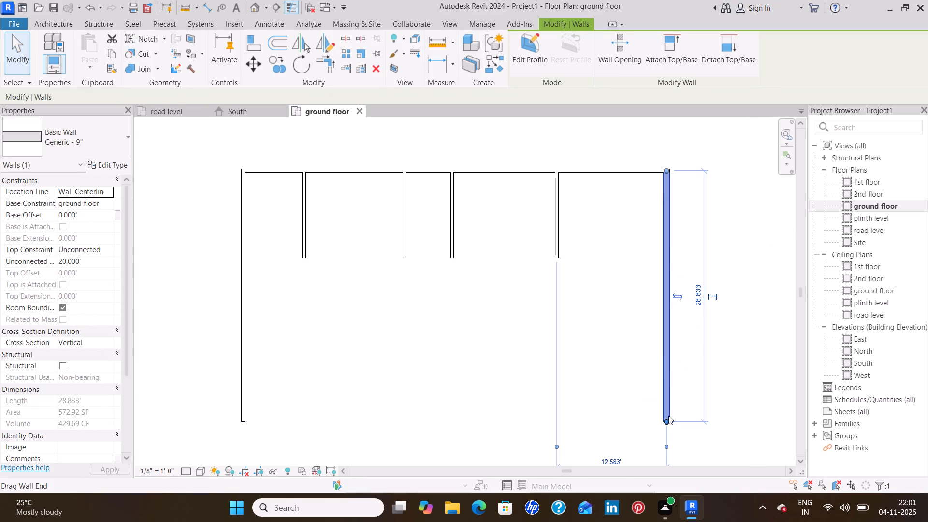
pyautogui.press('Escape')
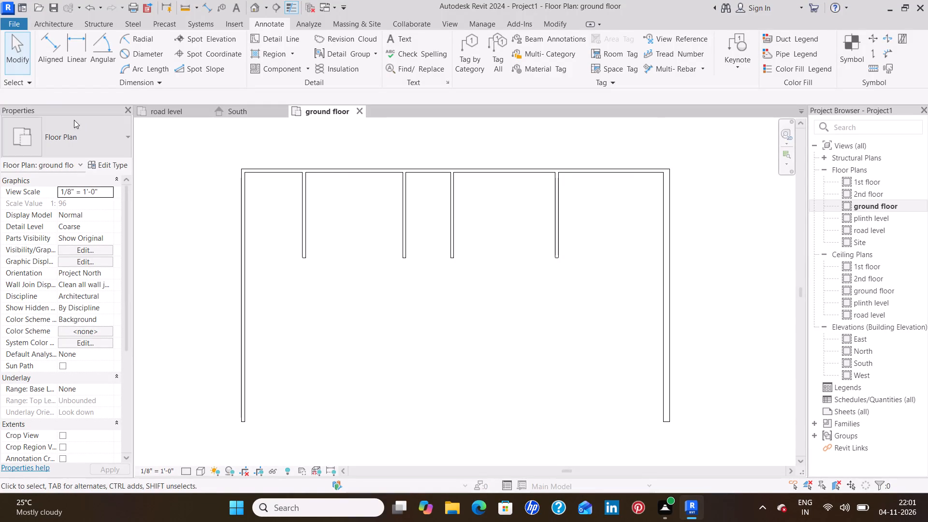
# Set the type for new walls to Basic Wall Generic - 4.5".
pyautogui.click(53, 25)
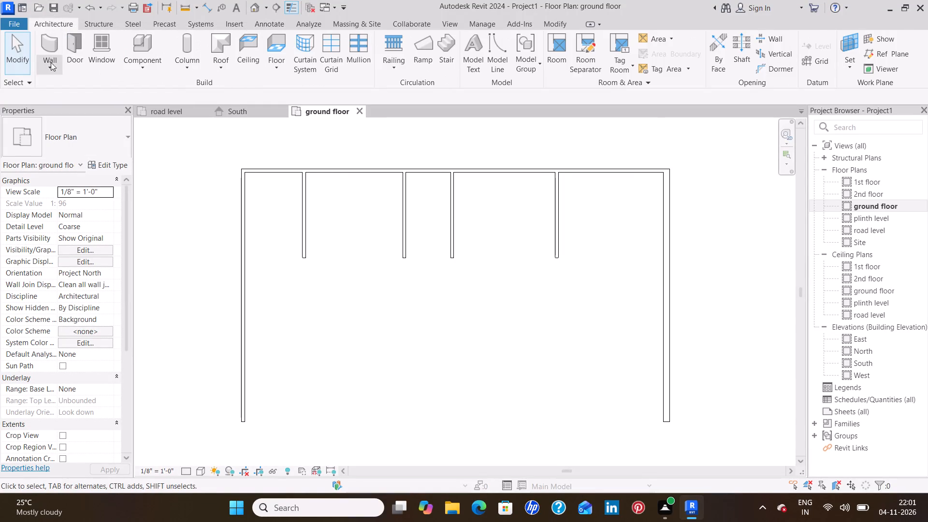
pyautogui.click(57, 43)
pyautogui.click(100, 146)
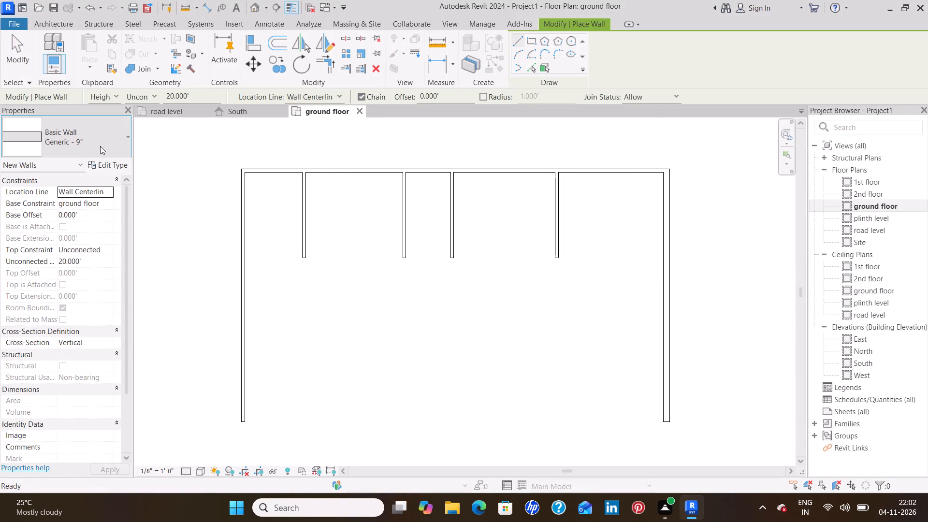
pyautogui.scroll(3, 79, 226)
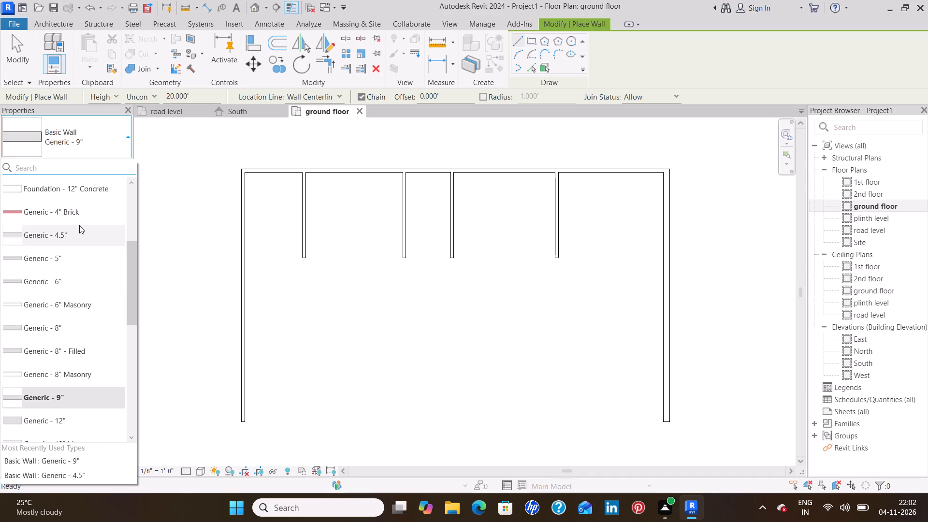
pyautogui.click(79, 225)
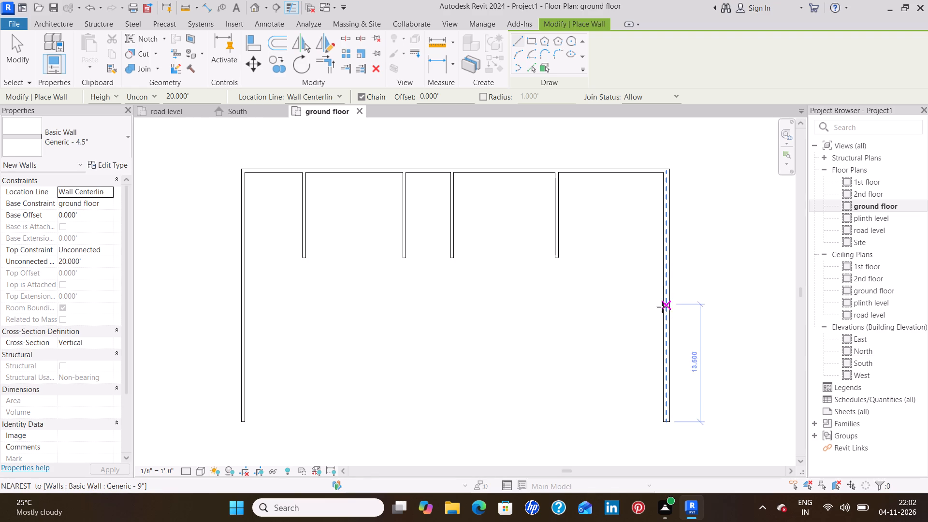
pyautogui.press('Escape')
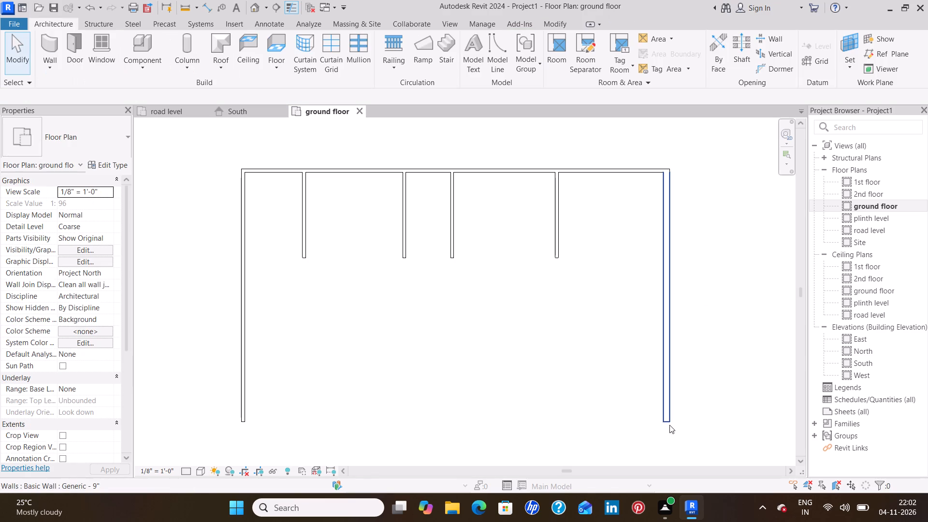
# Extend the east wall's south end so the wall is 32' long.
pyautogui.click(668, 420)
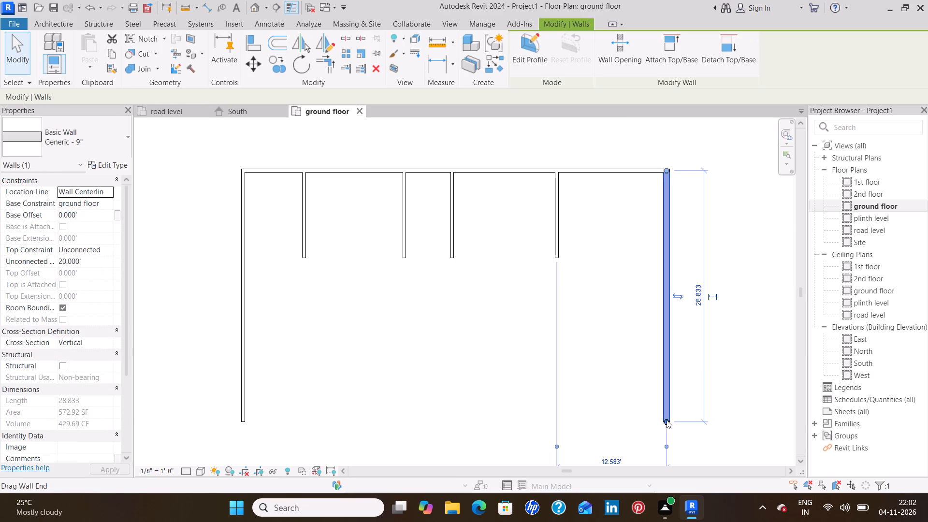
pyautogui.moveTo(666, 420); pyautogui.dragTo(667, 449)
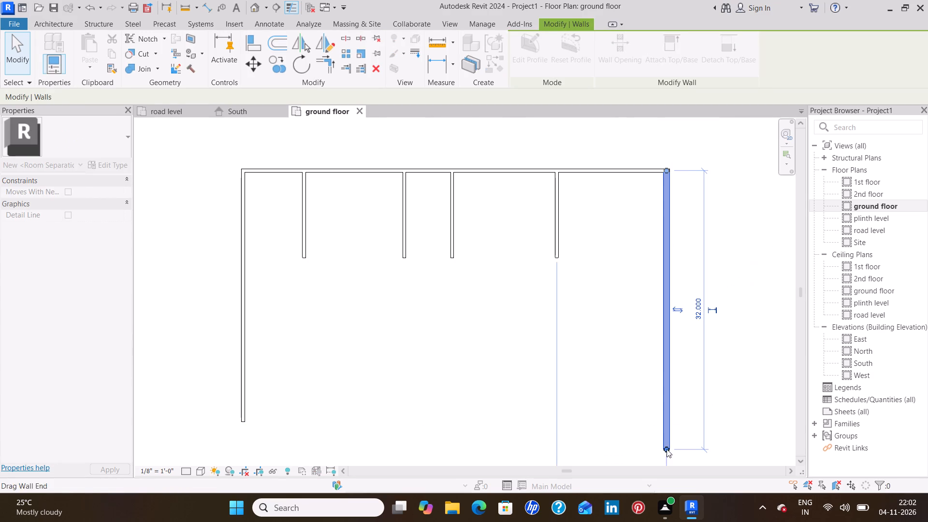
pyautogui.press('Escape')
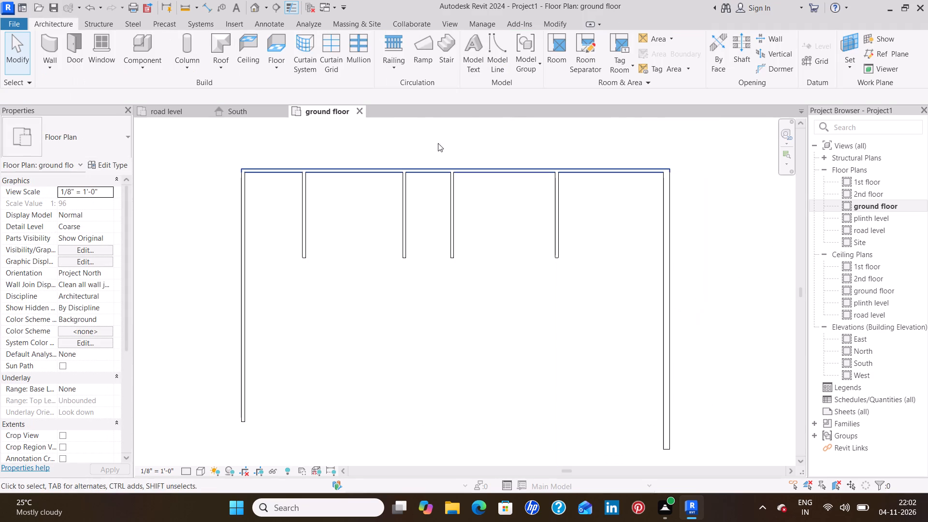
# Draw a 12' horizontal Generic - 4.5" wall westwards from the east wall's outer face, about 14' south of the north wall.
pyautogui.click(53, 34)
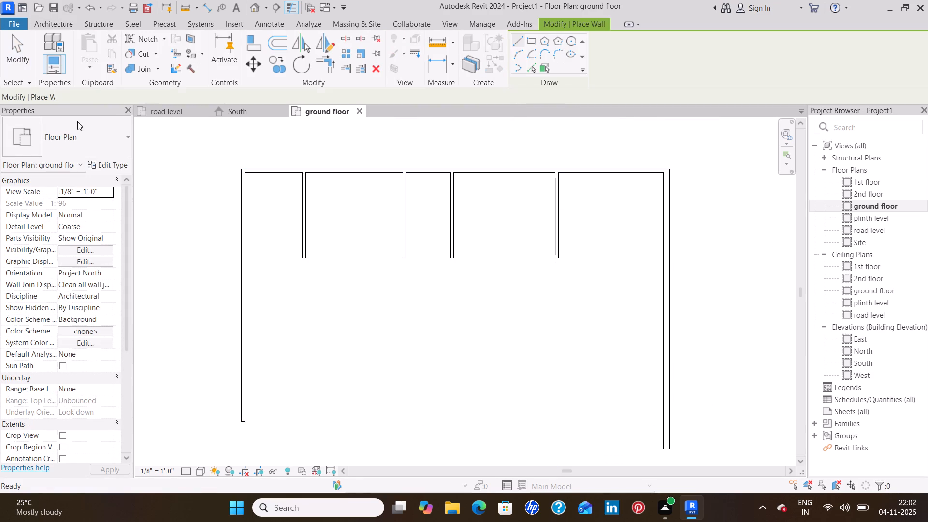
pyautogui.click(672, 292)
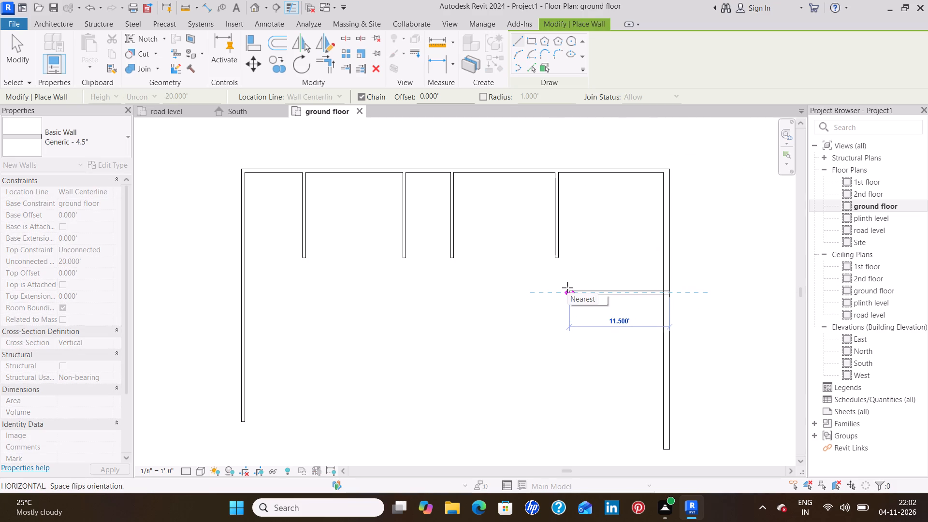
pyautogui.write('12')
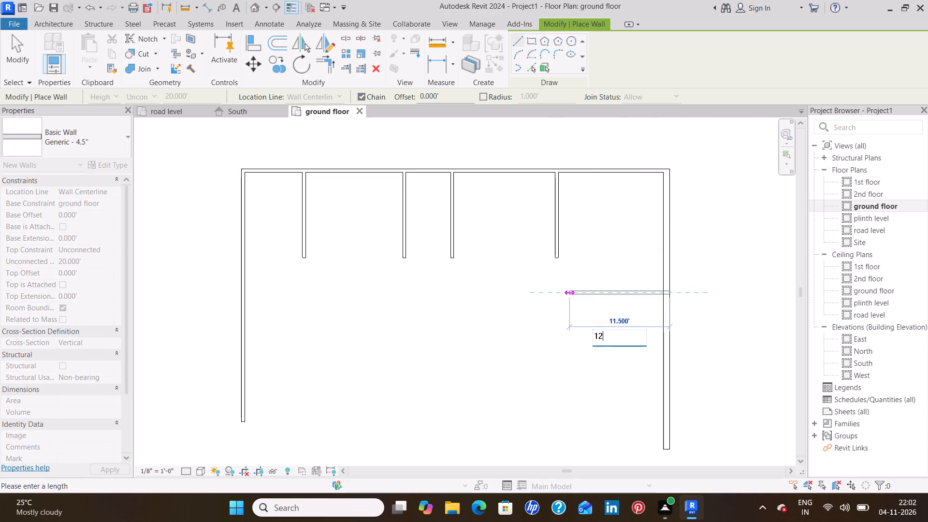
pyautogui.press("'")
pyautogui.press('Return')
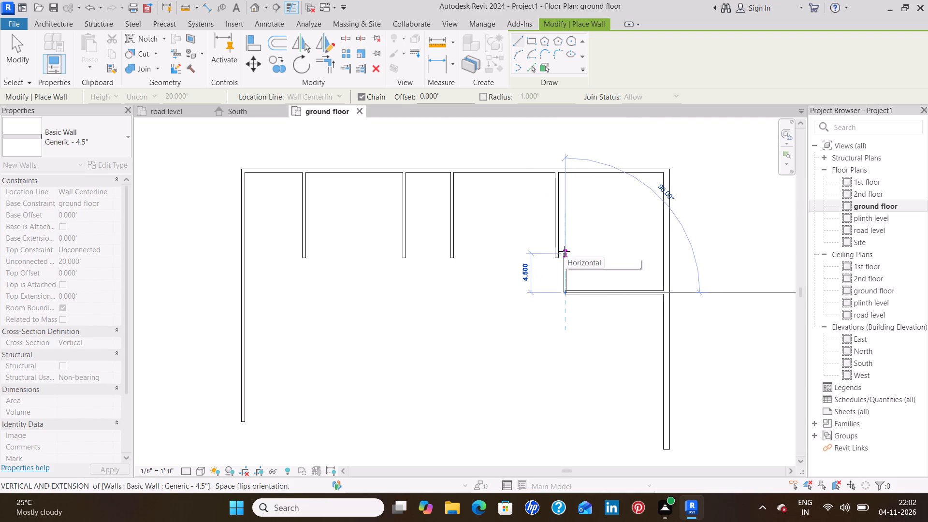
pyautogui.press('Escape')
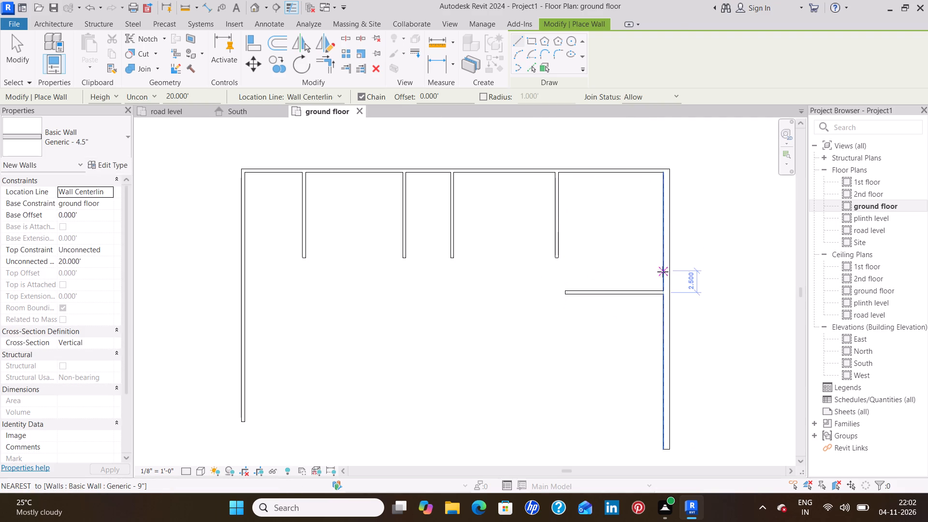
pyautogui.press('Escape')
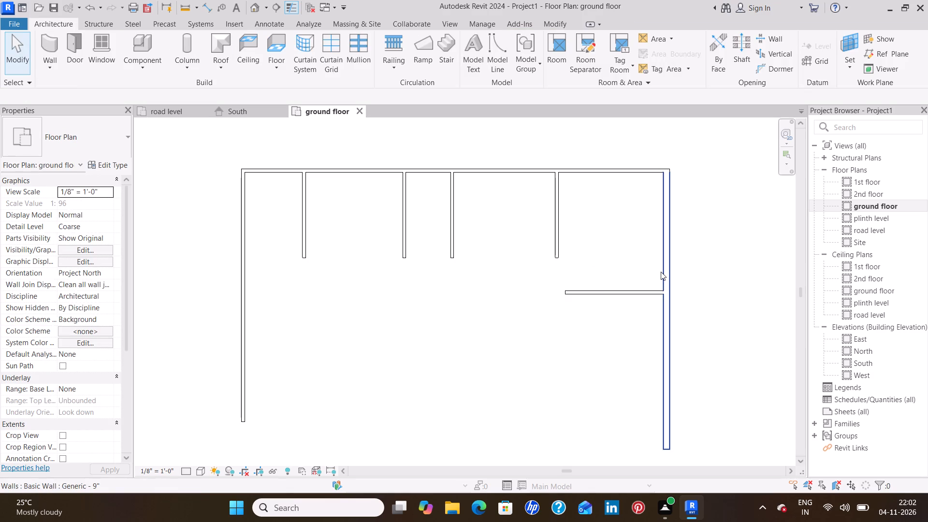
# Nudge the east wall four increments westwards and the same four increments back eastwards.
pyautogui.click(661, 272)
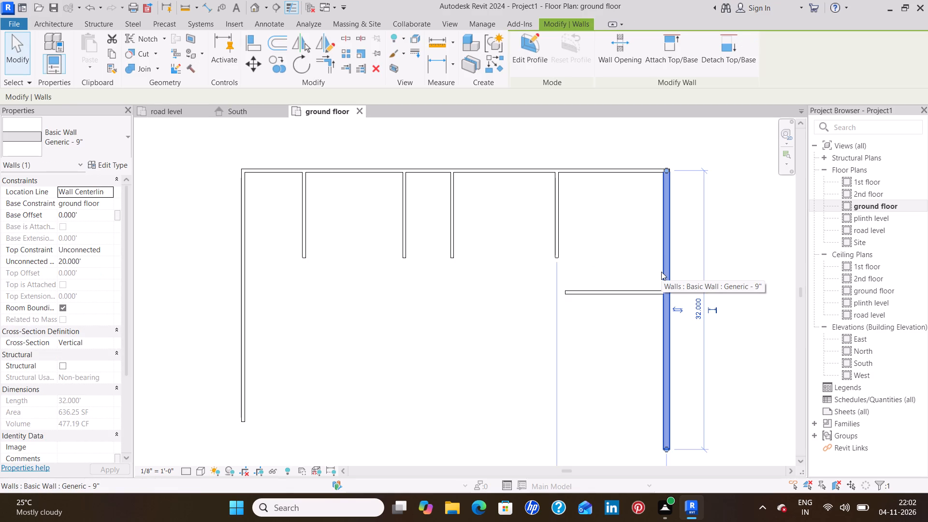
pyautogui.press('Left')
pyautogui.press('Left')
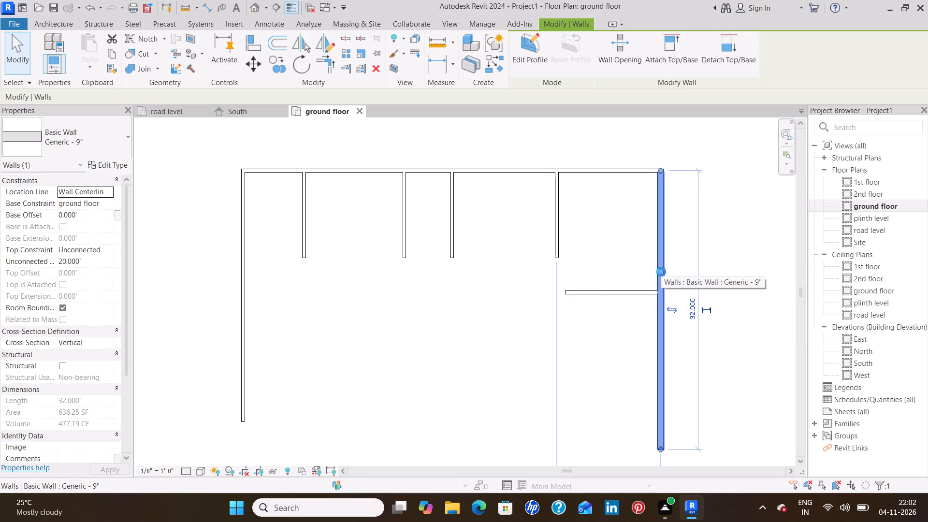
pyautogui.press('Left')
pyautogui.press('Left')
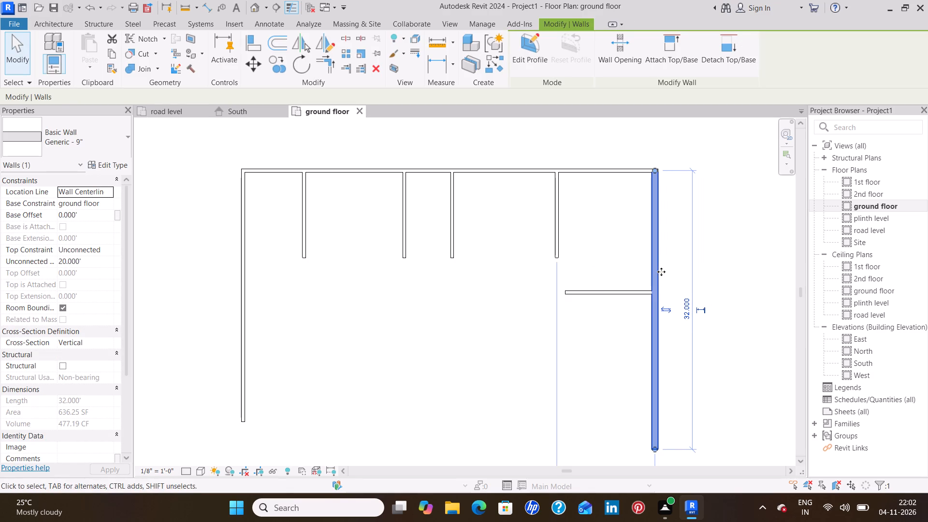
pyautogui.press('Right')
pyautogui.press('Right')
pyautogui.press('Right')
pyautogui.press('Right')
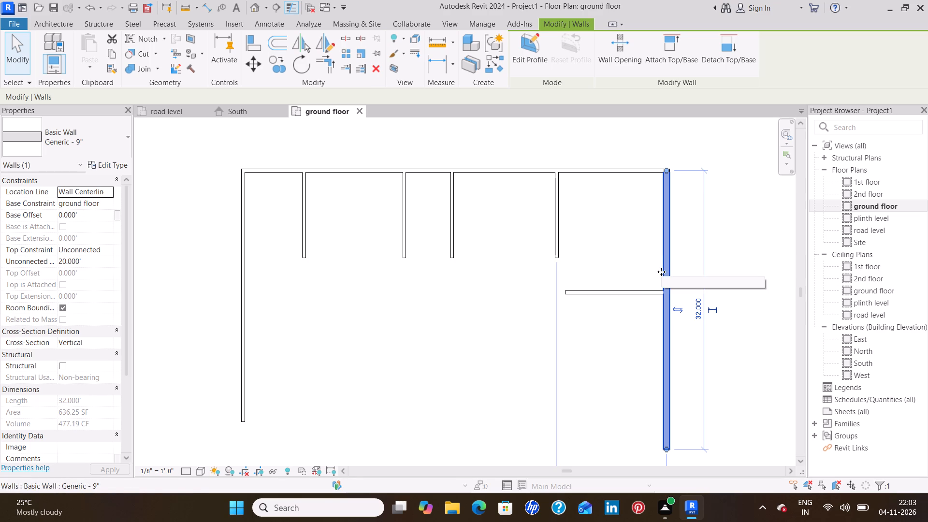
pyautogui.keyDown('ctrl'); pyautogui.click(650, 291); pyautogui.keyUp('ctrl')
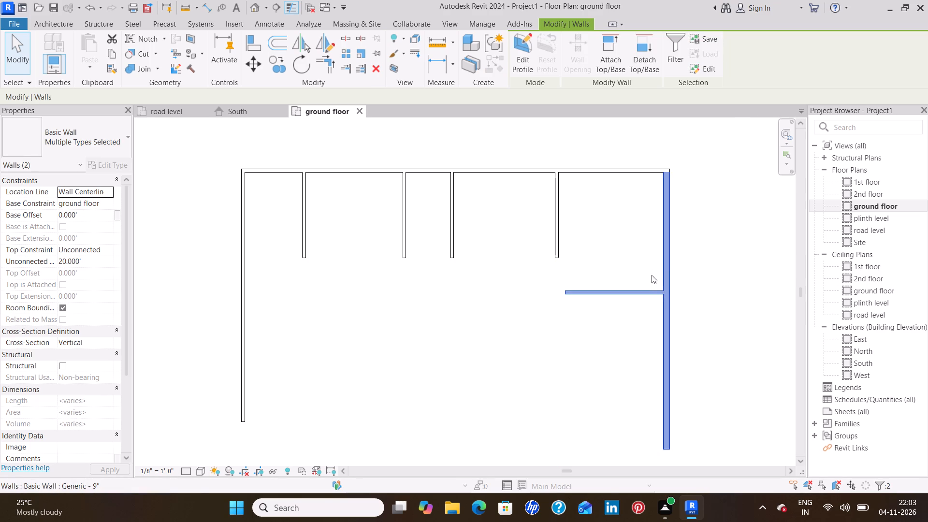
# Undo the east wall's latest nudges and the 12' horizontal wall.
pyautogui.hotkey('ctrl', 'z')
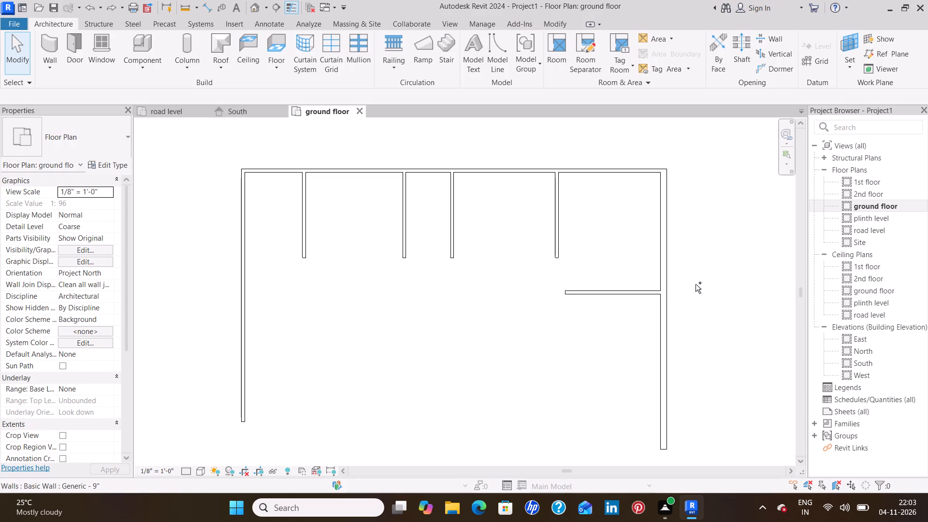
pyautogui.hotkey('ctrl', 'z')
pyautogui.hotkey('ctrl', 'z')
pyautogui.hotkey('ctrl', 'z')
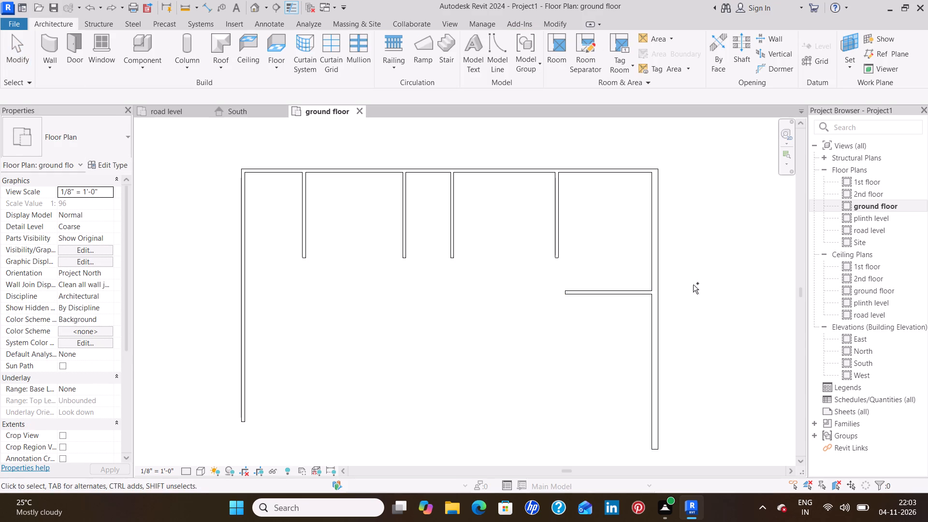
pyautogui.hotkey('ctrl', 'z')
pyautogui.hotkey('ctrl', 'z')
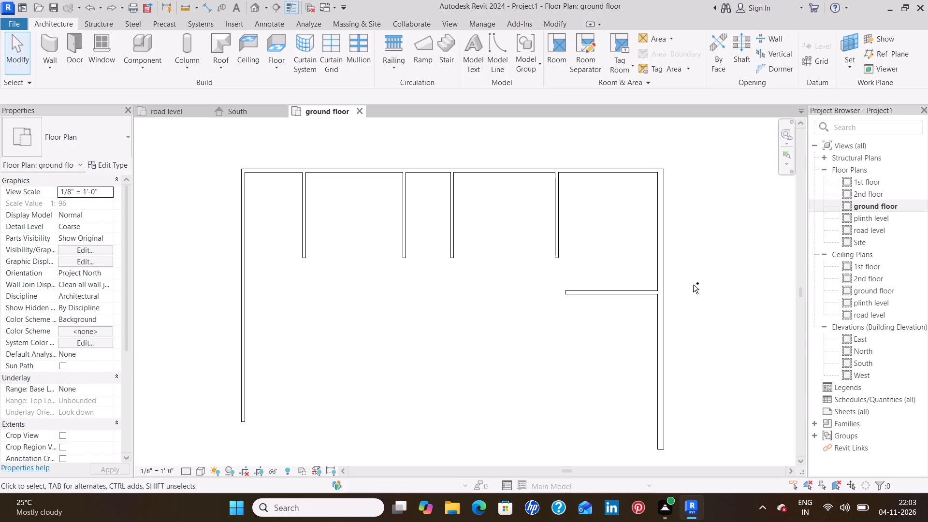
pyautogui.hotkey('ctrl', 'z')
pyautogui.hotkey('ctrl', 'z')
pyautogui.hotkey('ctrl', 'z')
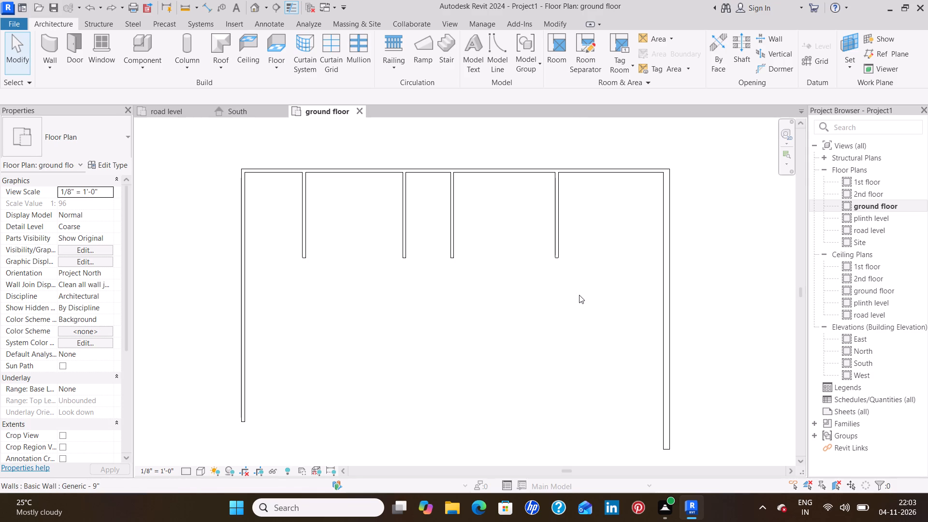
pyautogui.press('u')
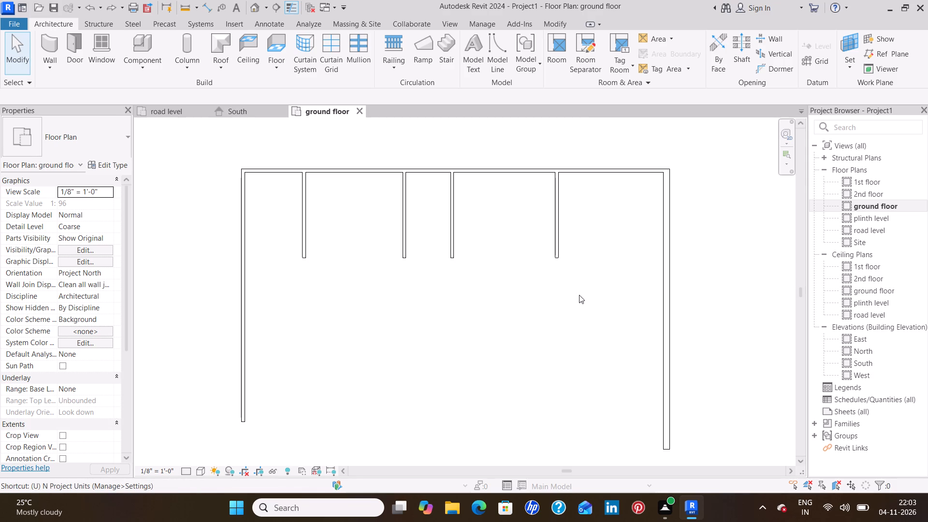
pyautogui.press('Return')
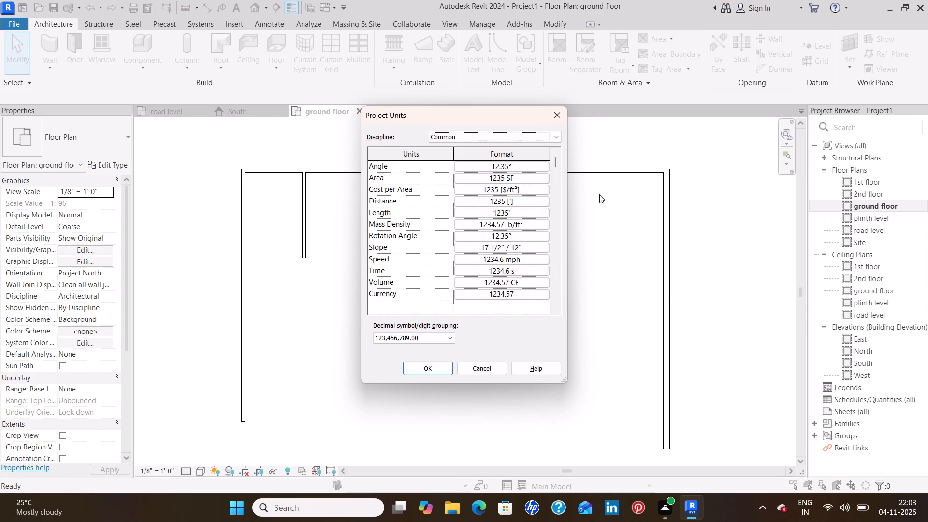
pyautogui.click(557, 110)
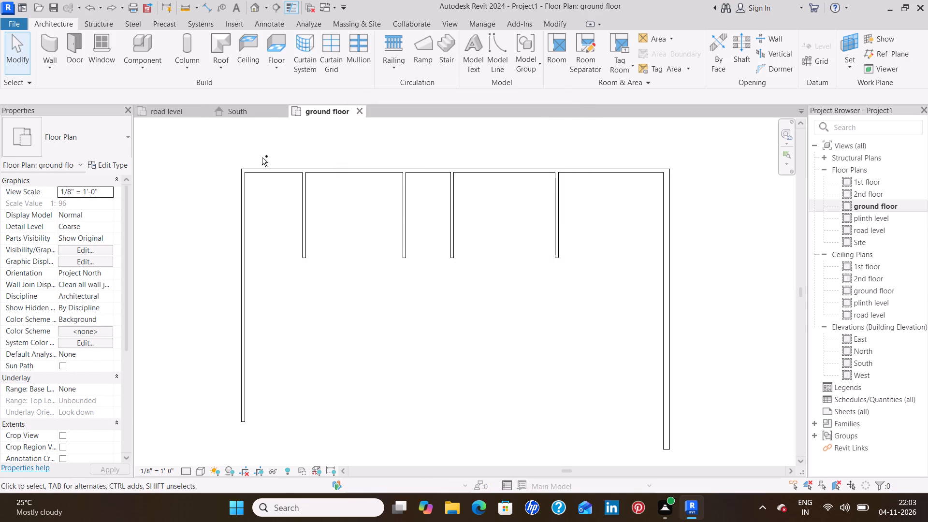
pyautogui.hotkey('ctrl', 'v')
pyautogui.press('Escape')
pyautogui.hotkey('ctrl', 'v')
# Draw a 12' horizontal Generic - 4.5" wall westwards from the east wall's centreline, about 14' south of the north wall.
pyautogui.click(50, 55)
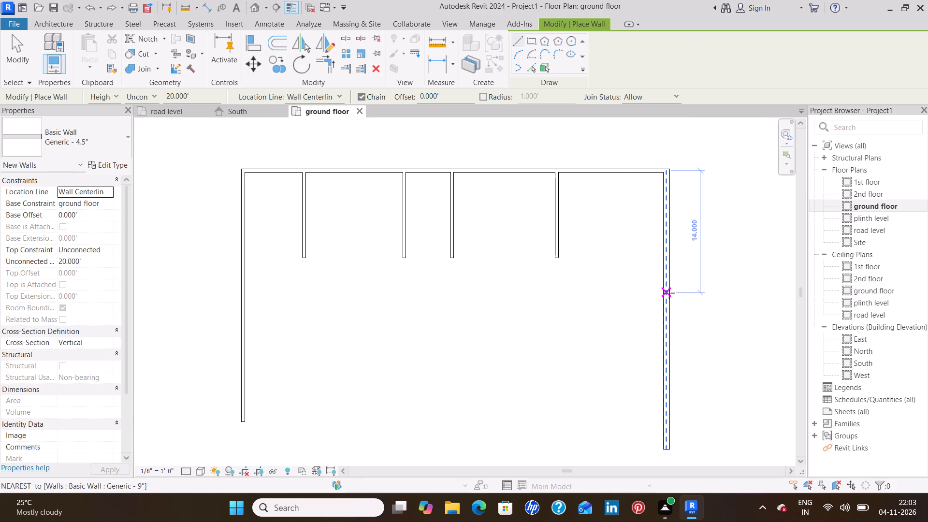
pyautogui.click(669, 293)
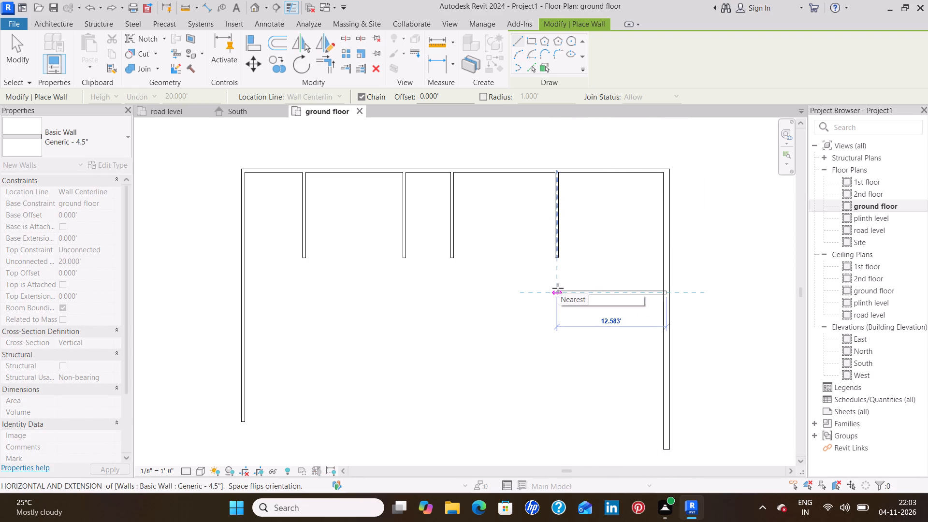
pyautogui.write('12')
pyautogui.press("'")
pyautogui.press('Return')
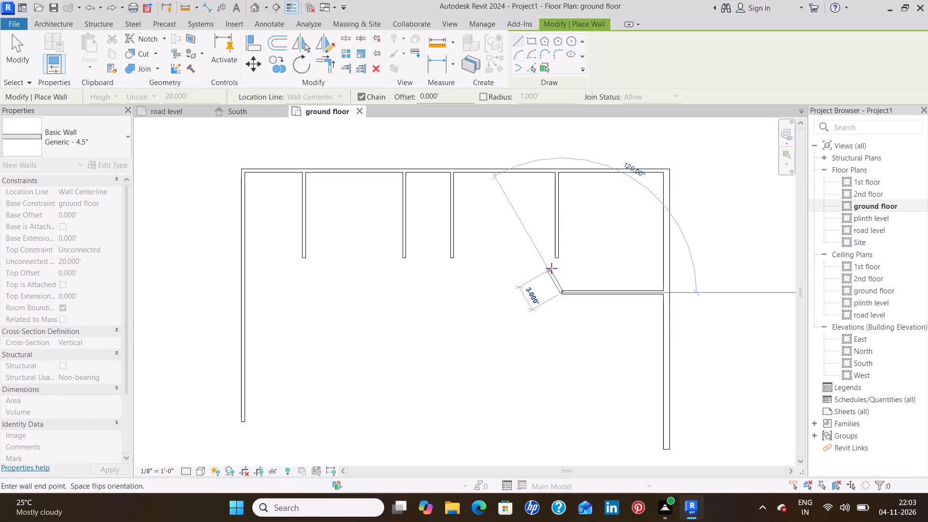
pyautogui.press('Escape')
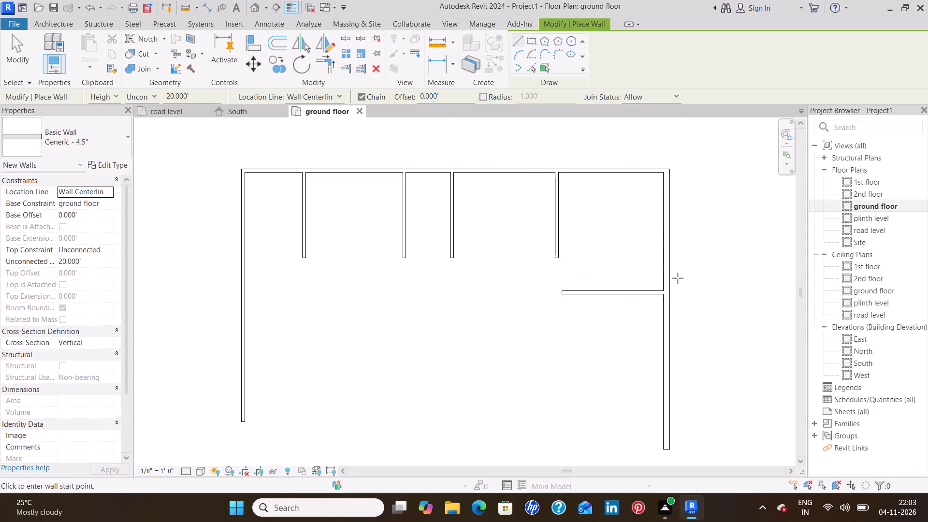
pyautogui.press('Escape')
# Nudge the east wall together with the 12' horizontal wall two increments westwards.
pyautogui.click(666, 274)
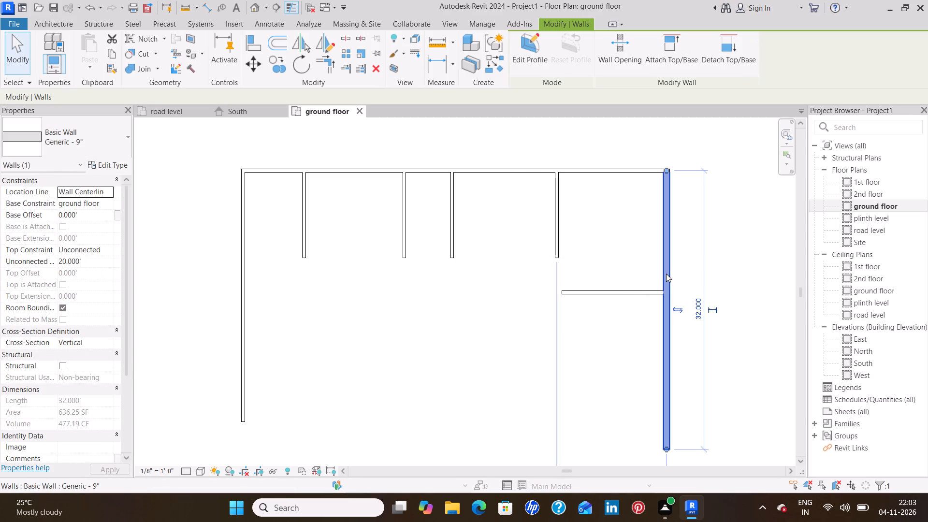
pyautogui.keyDown('ctrl'); pyautogui.click(628, 290); pyautogui.keyUp('ctrl')
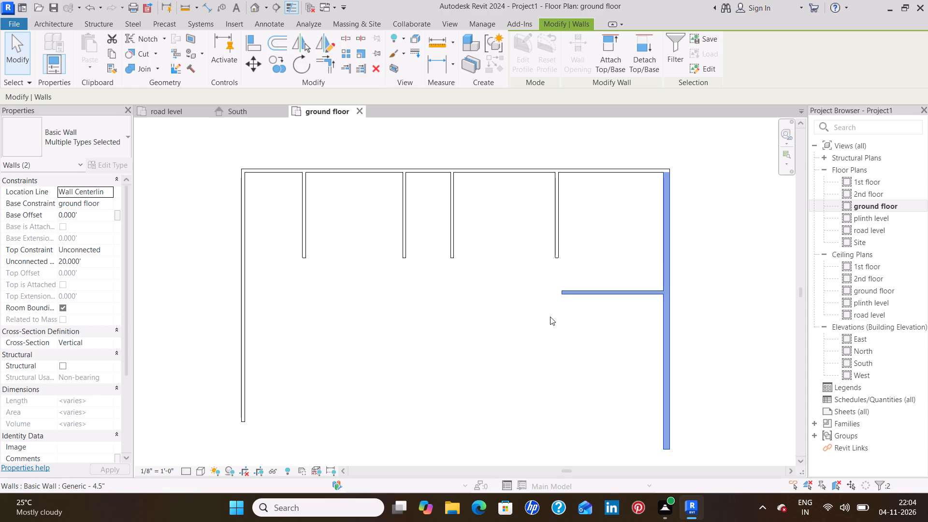
pyautogui.press('Left')
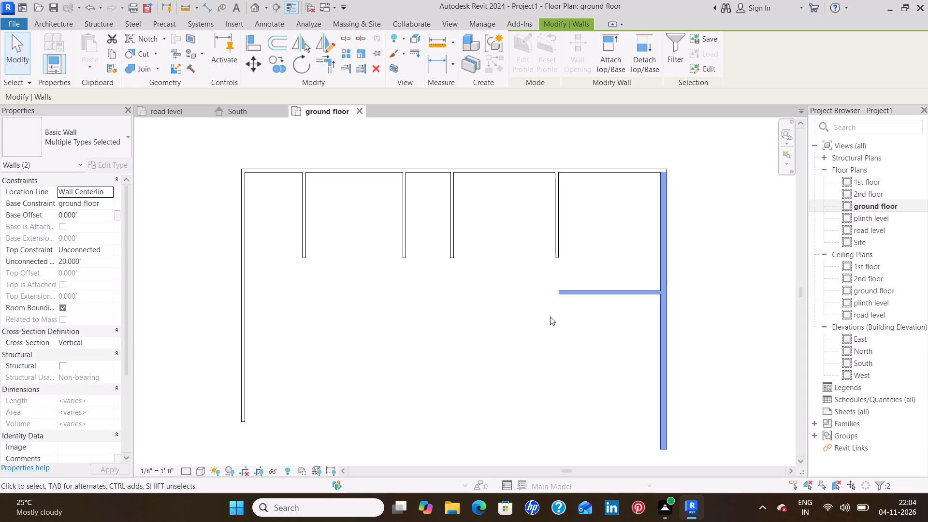
pyautogui.press('Left')
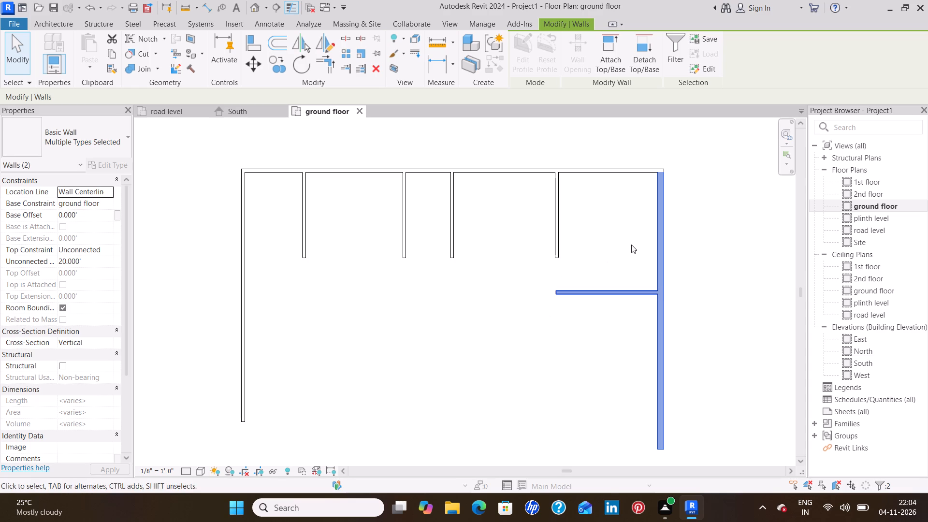
pyautogui.click(621, 246)
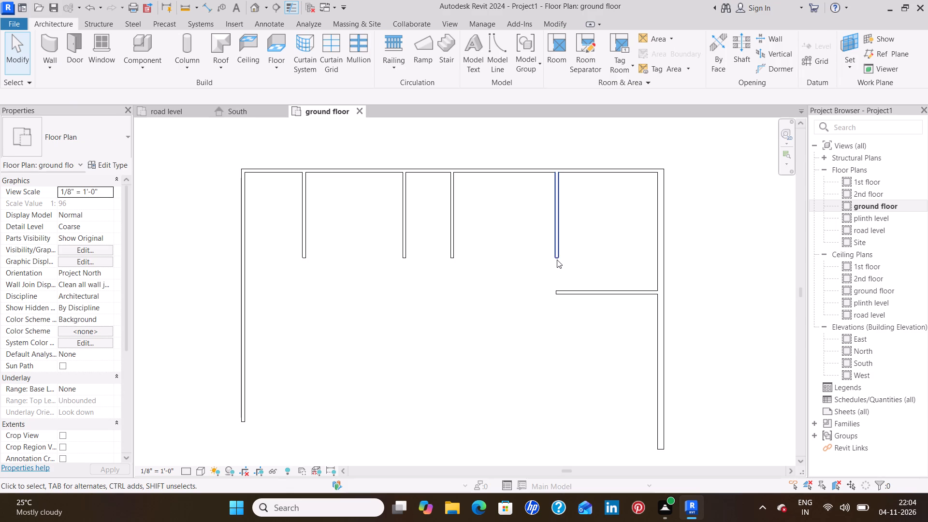
# Extend the easternmost interior partition's south end down to meet the west end of the 12' horizontal wall.
pyautogui.click(557, 256)
pyautogui.moveTo(557, 256); pyautogui.dragTo(557, 290)
pyautogui.press('Escape')
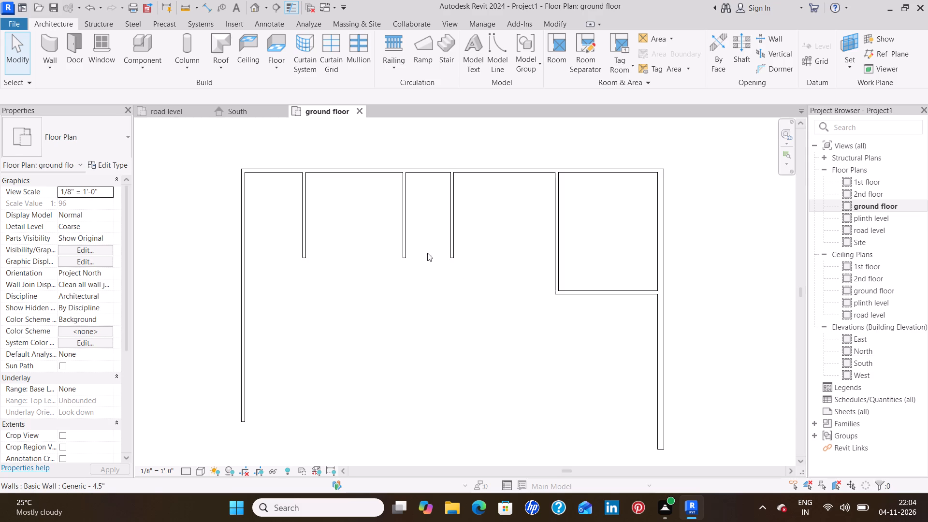
pyautogui.press('l')
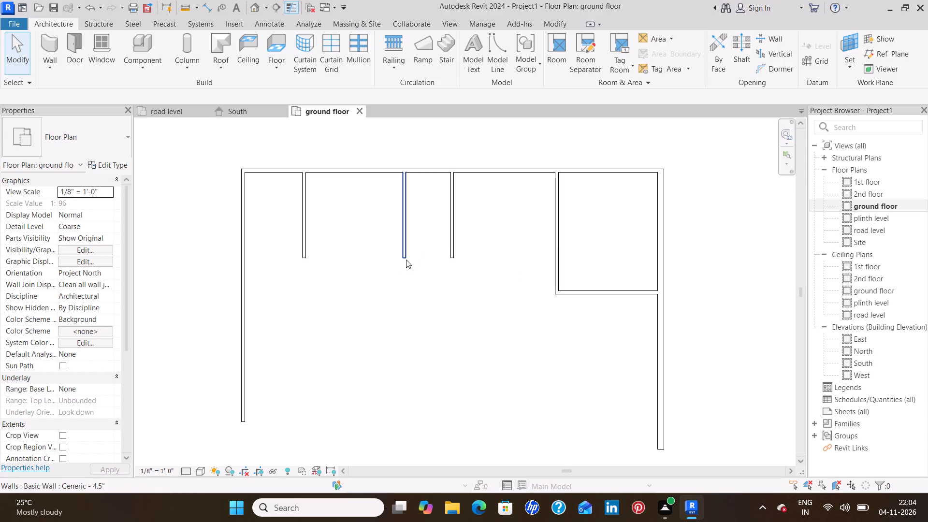
pyautogui.press('Escape')
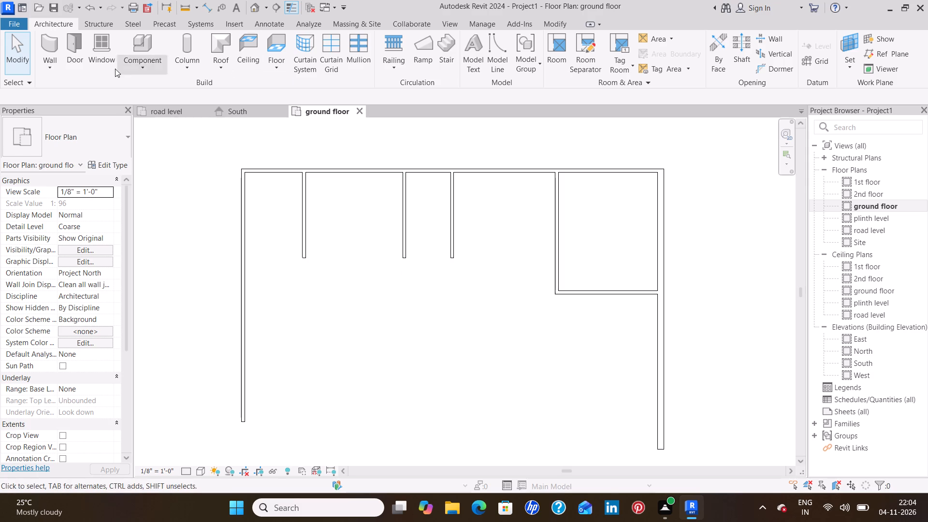
# Draw a horizontal Generic - 4.5" wall from the second interior partition's south end eastwards to the easternmost partition, 10' south of the north wall.
pyautogui.click(58, 47)
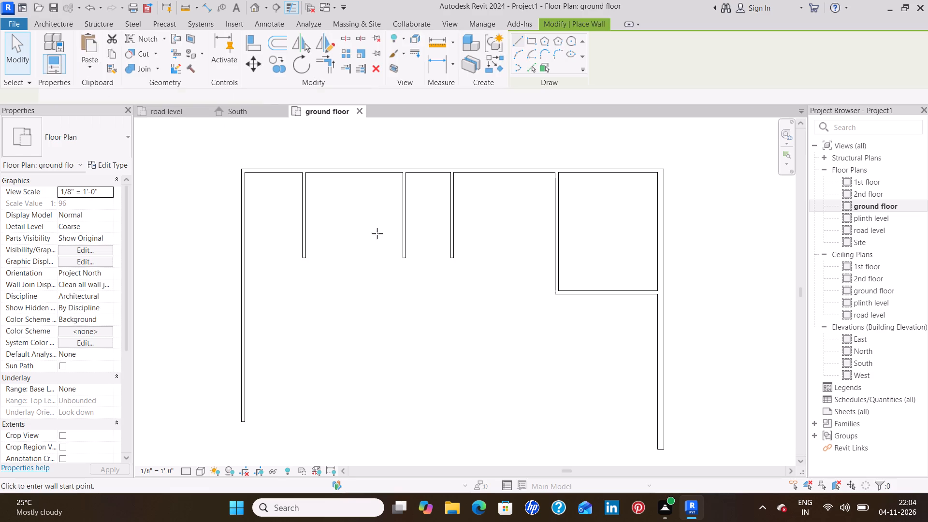
pyautogui.click(406, 255)
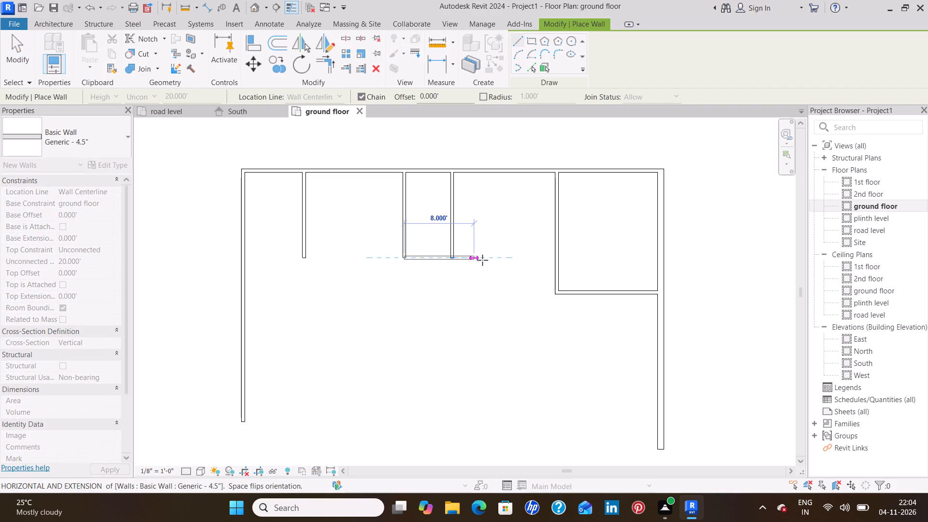
pyautogui.click(553, 252)
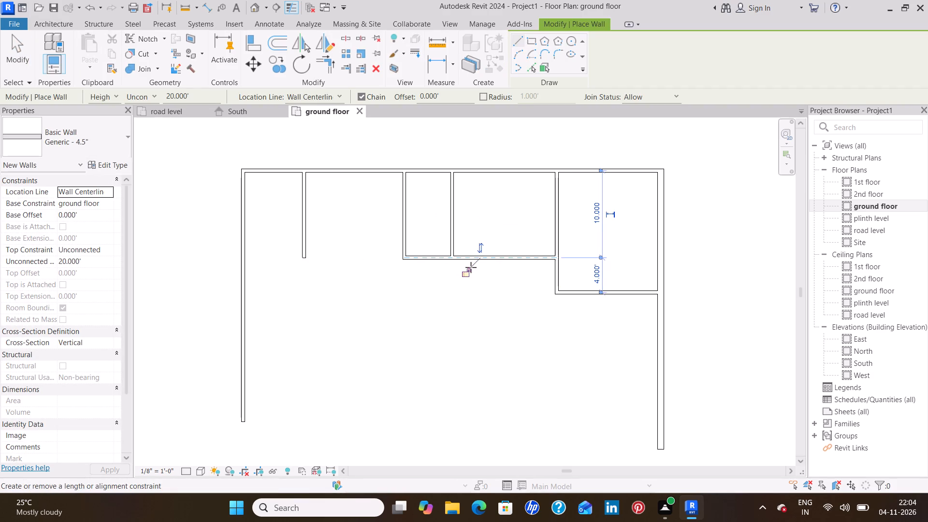
pyautogui.press('Escape')
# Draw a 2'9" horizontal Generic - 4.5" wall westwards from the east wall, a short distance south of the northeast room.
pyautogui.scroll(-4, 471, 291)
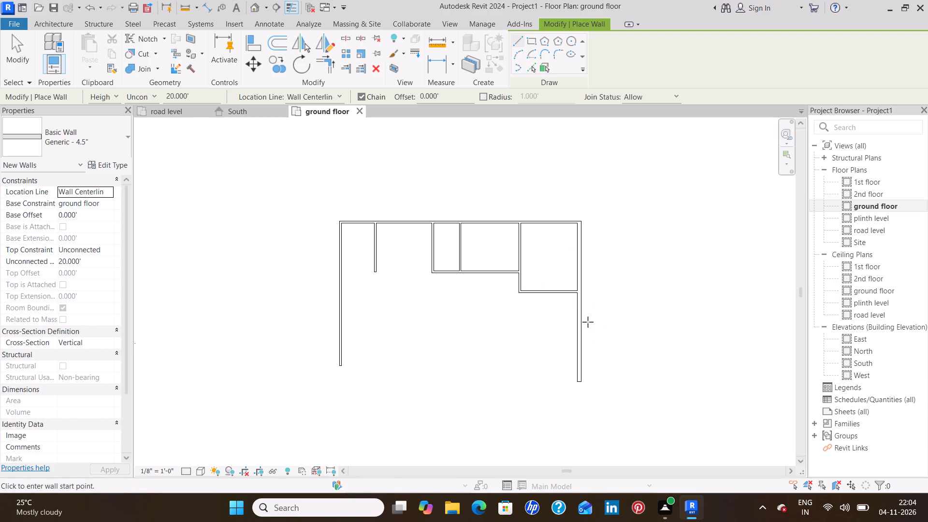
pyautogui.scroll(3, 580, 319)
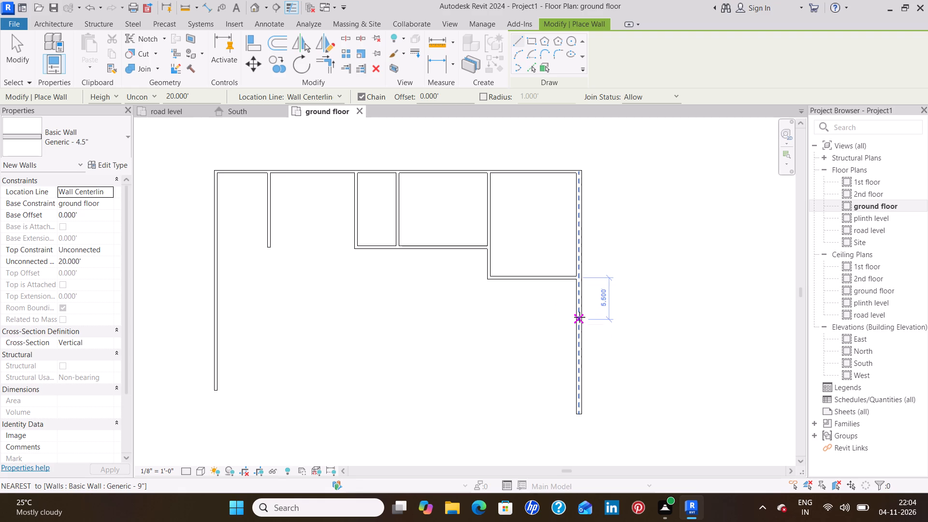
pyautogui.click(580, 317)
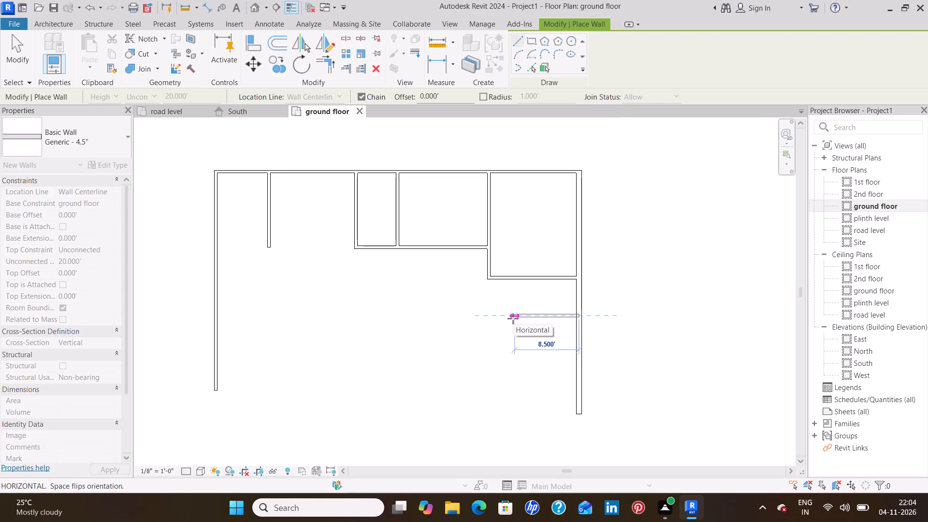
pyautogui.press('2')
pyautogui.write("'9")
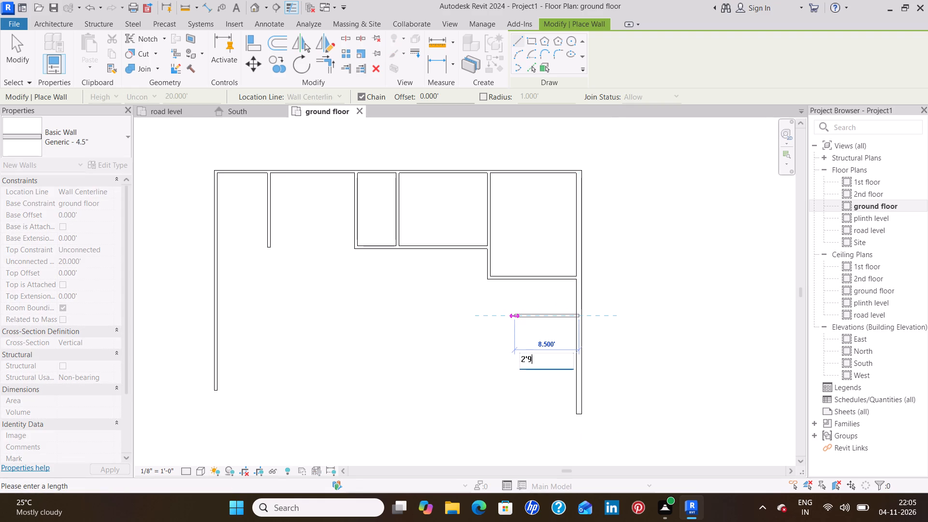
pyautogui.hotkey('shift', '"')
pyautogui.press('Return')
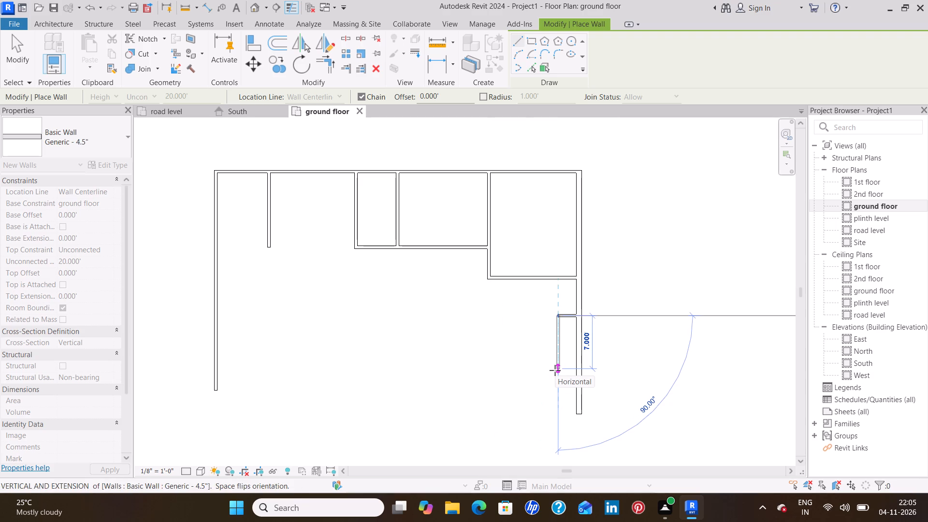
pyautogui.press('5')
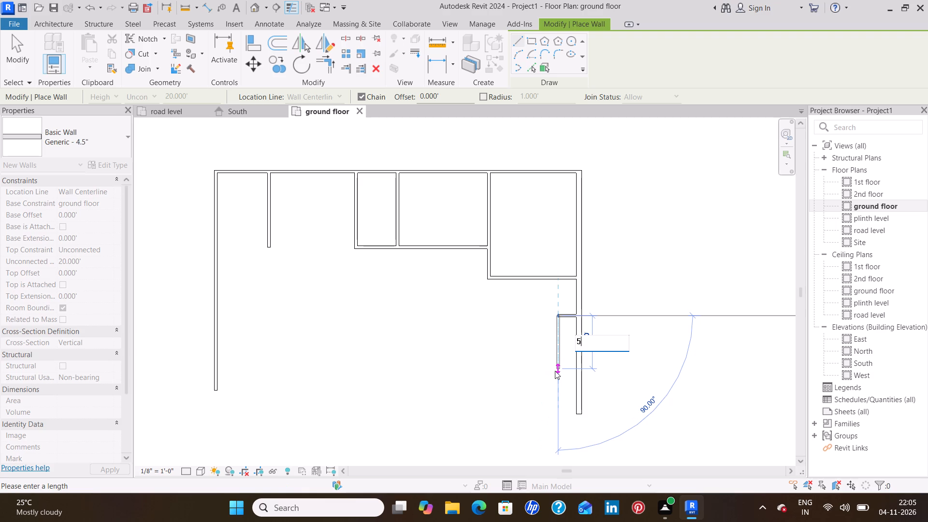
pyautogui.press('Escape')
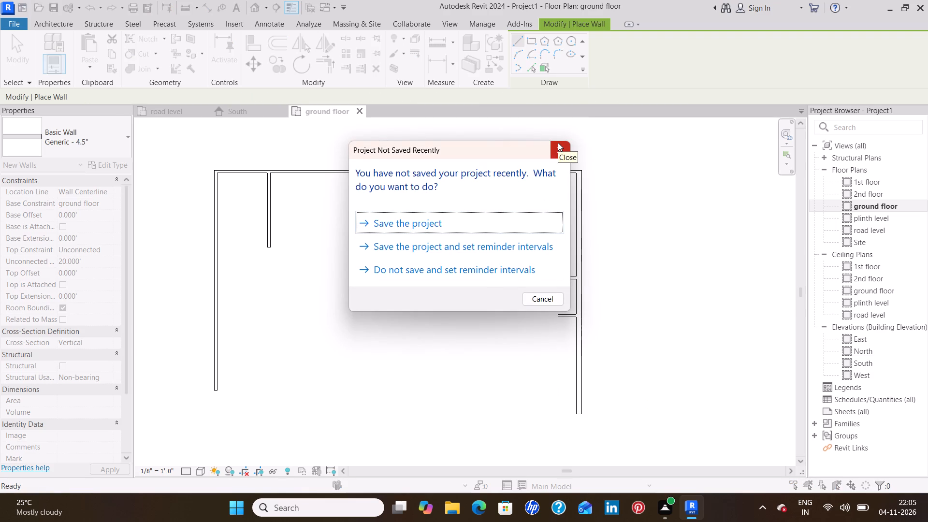
# Save the project on the Desktop as "4th 3d".
pyautogui.click(523, 227)
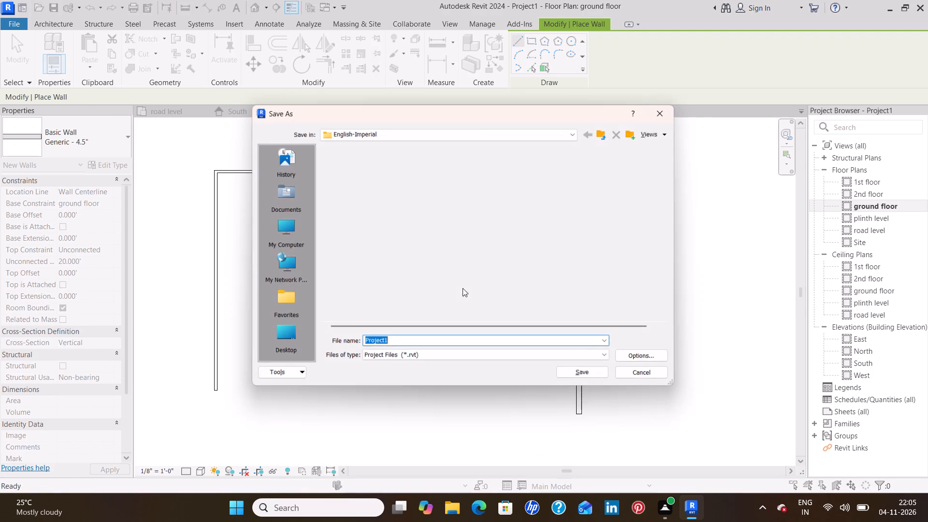
pyautogui.press('BackSpace')
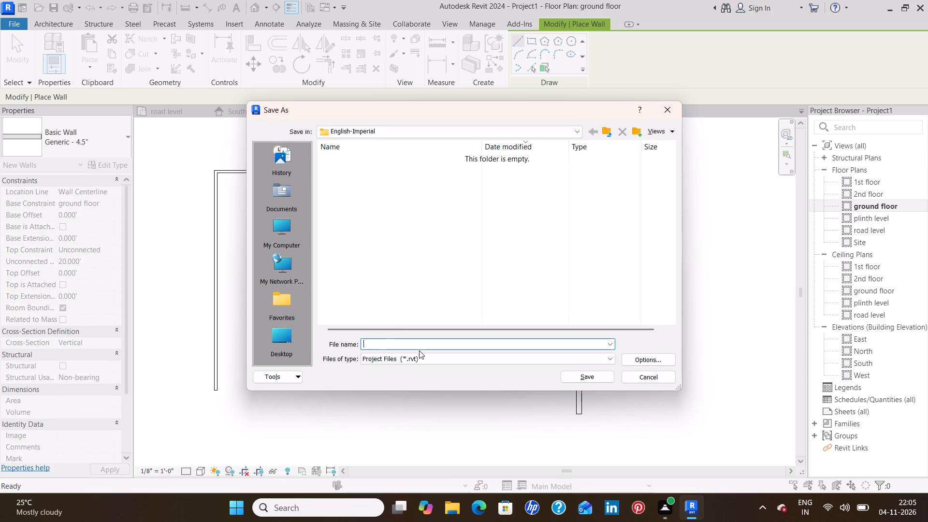
pyautogui.write('4th 3d')
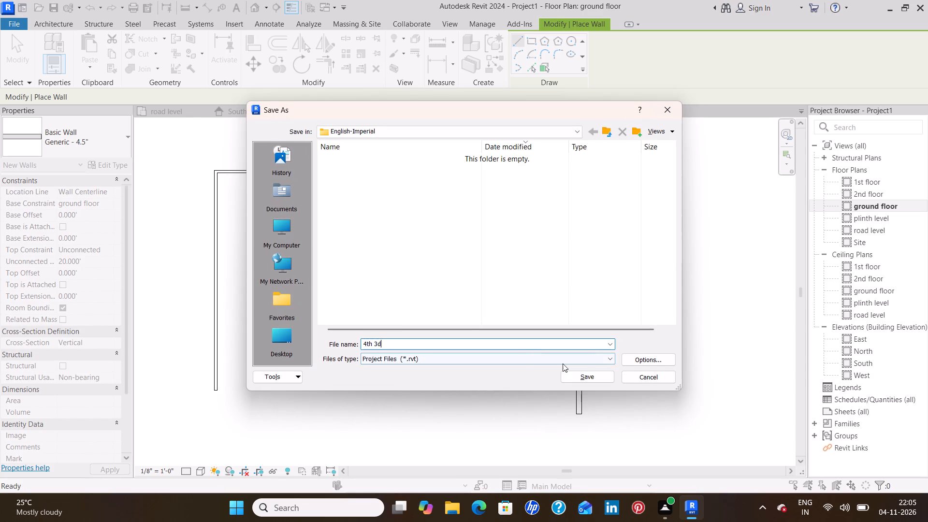
pyautogui.click(292, 334)
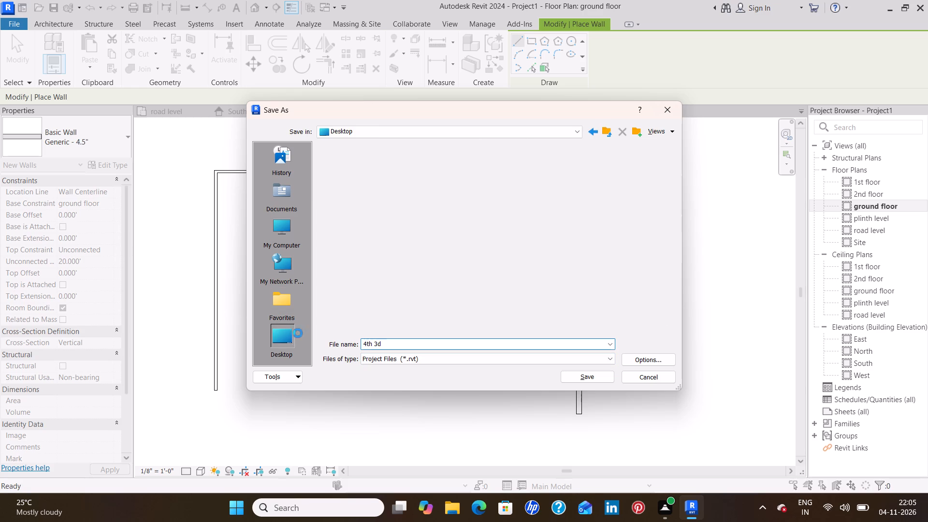
pyautogui.click(601, 378)
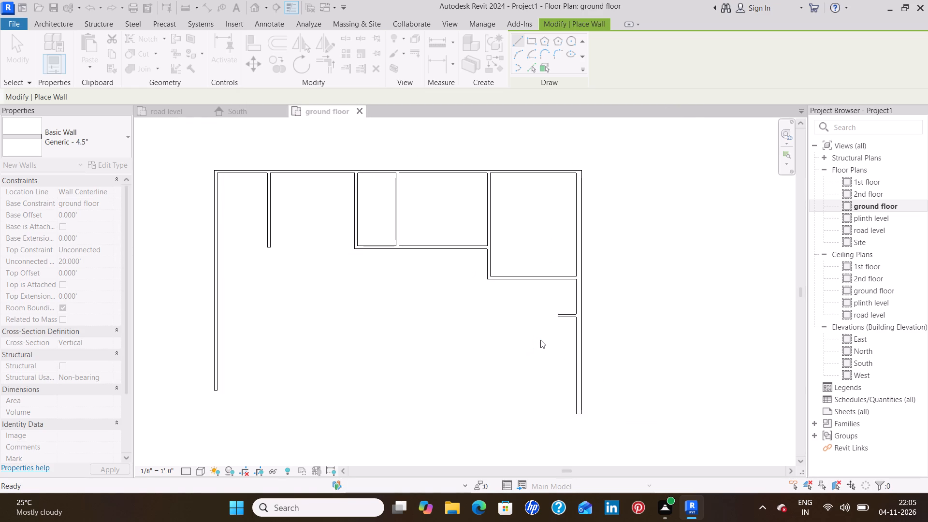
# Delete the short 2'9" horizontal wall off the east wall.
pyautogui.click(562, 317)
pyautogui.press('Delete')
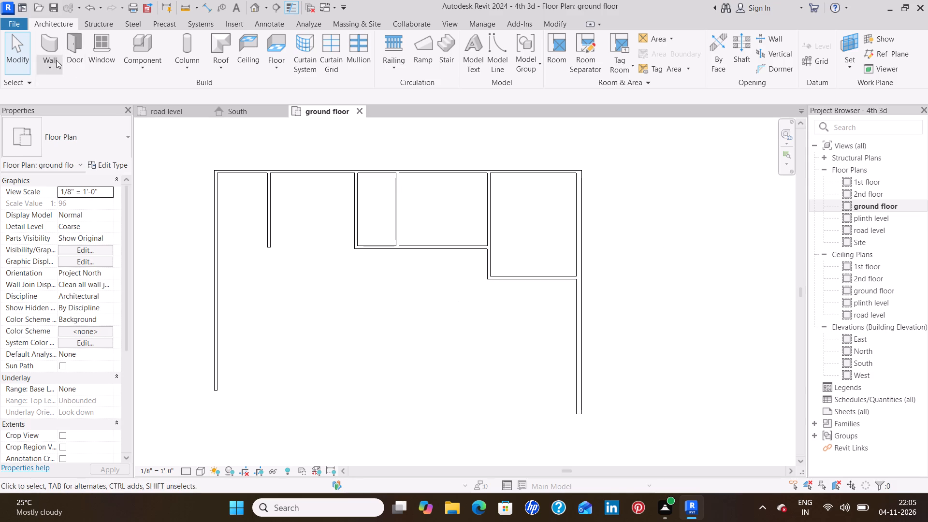
# Draw a Generic - 4.5" wall 5' south from the northeast room's south wall, about 2.9' from the east wall's centreline, and return it east to that wall.
pyautogui.click(52, 45)
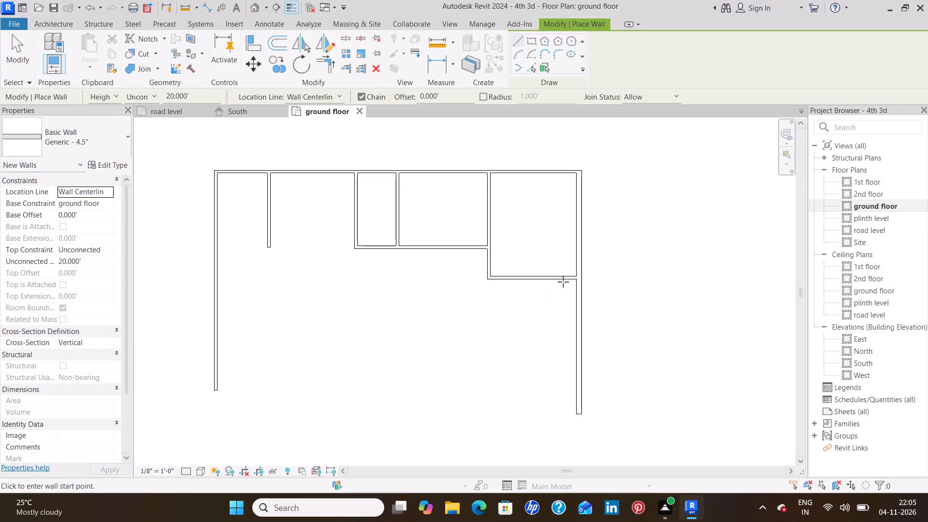
pyautogui.scroll(2, 551, 276)
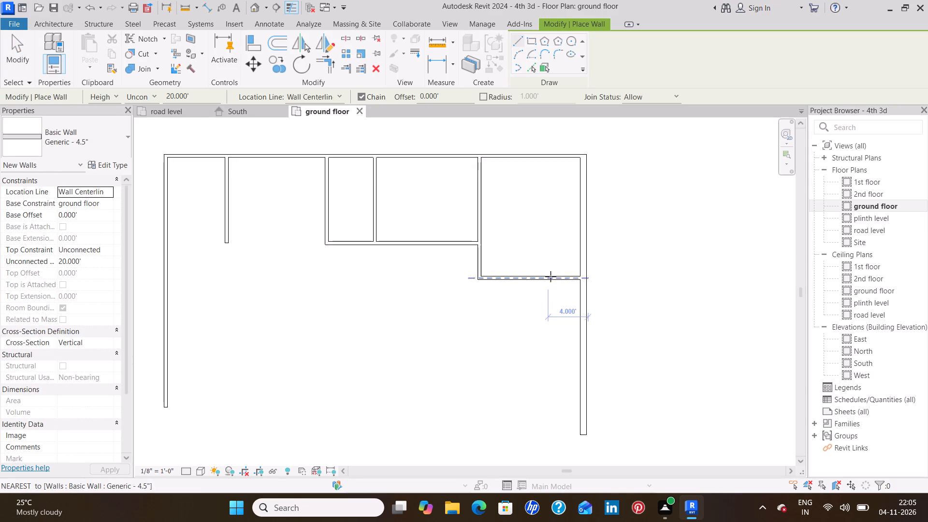
pyautogui.scroll(4, 551, 276)
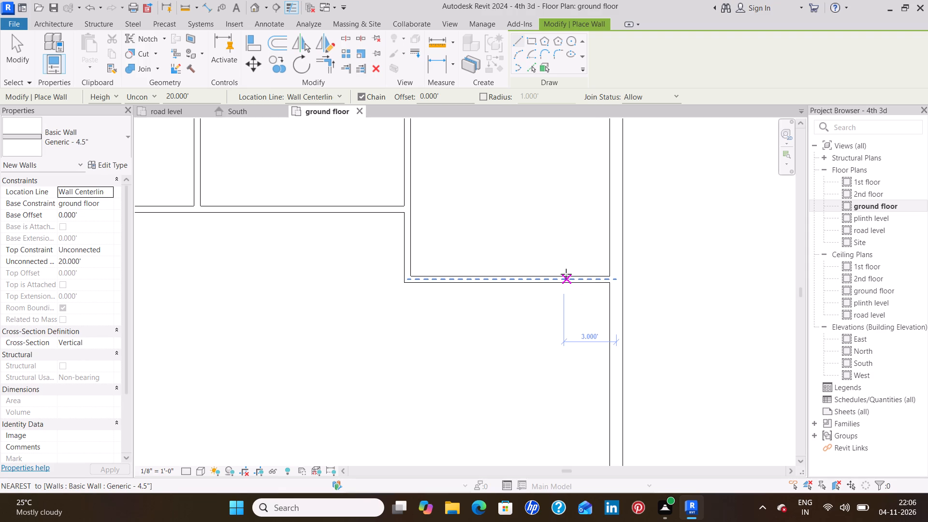
pyautogui.scroll(2, 567, 274)
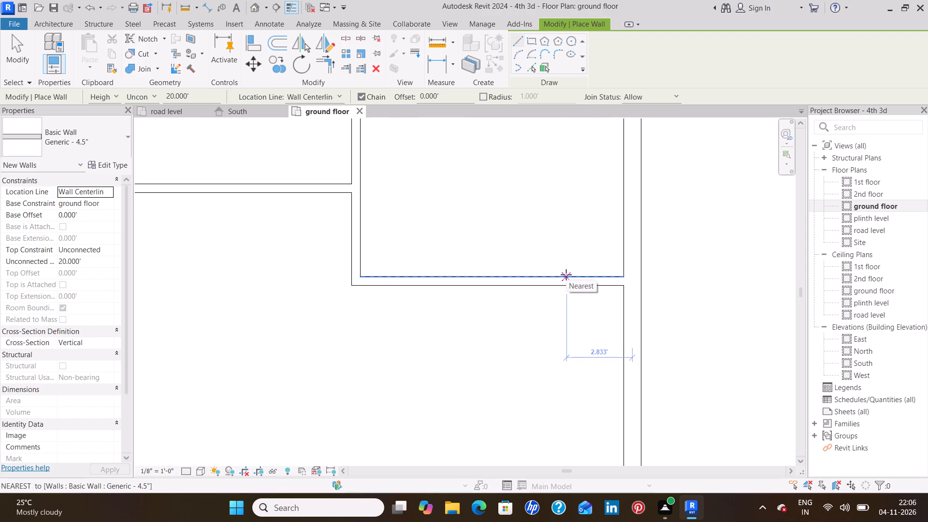
pyautogui.click(565, 275)
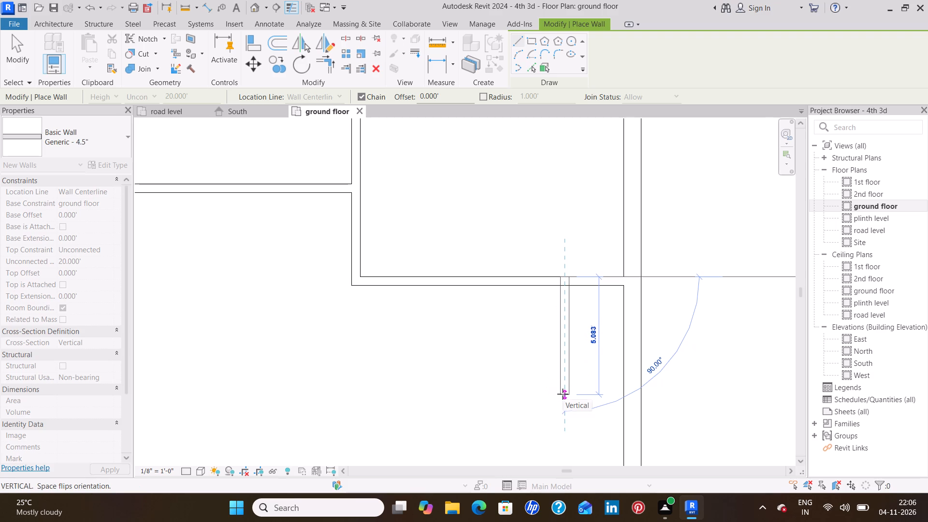
pyautogui.write("5'")
pyautogui.press('Return')
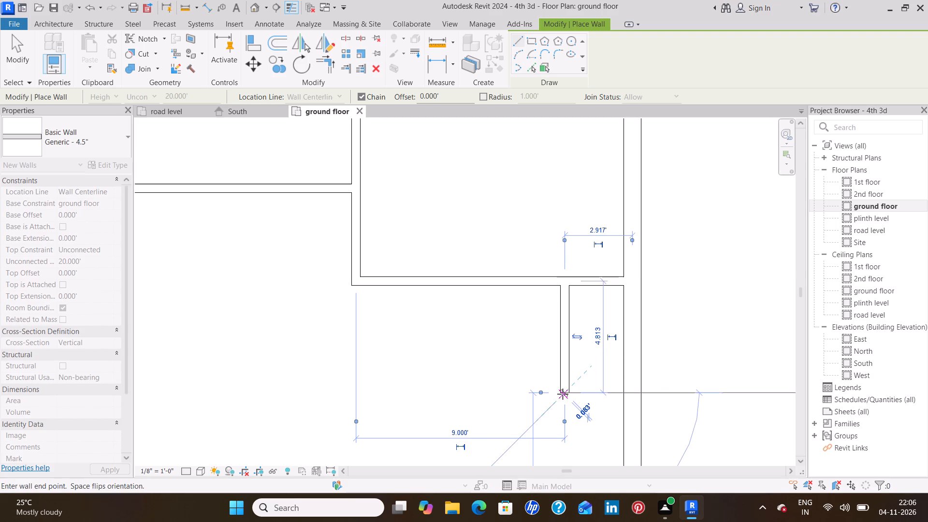
pyautogui.click(623, 396)
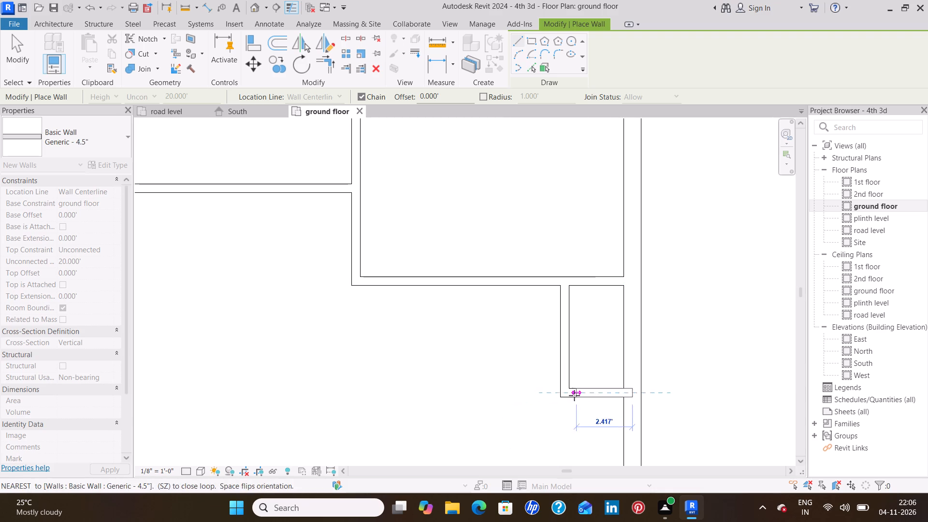
pyautogui.press('Escape')
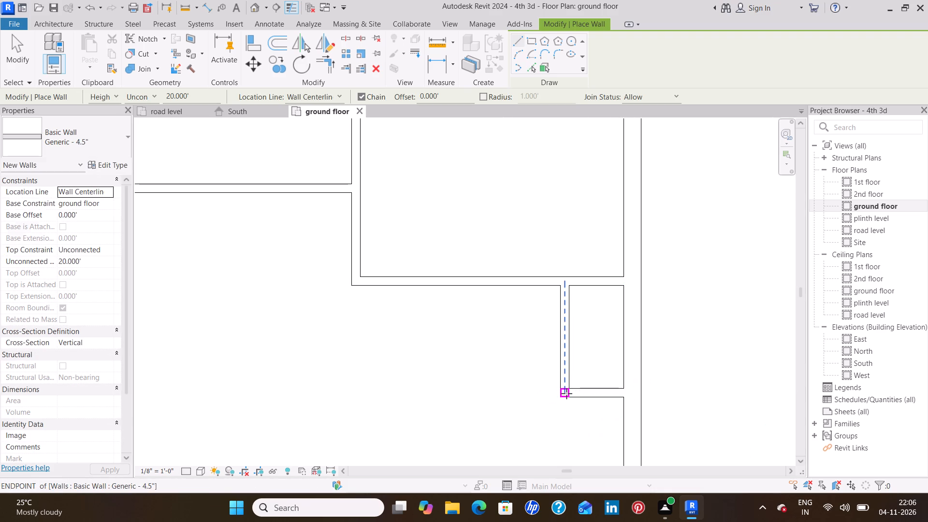
# Continue the narrow room's west wall 6' further south and close it eastwards to the east wall with Generic - 4.5" walls.
pyautogui.click(565, 394)
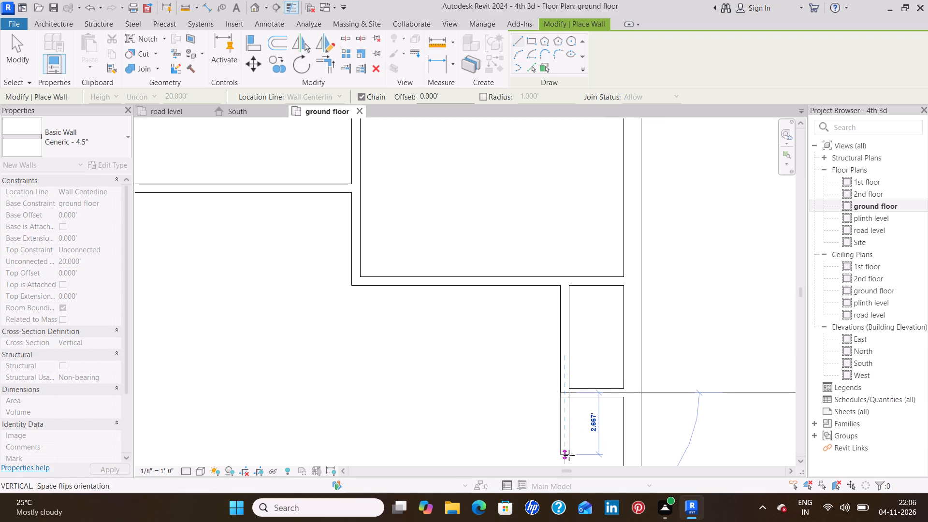
pyautogui.write("6'")
pyautogui.press('Return')
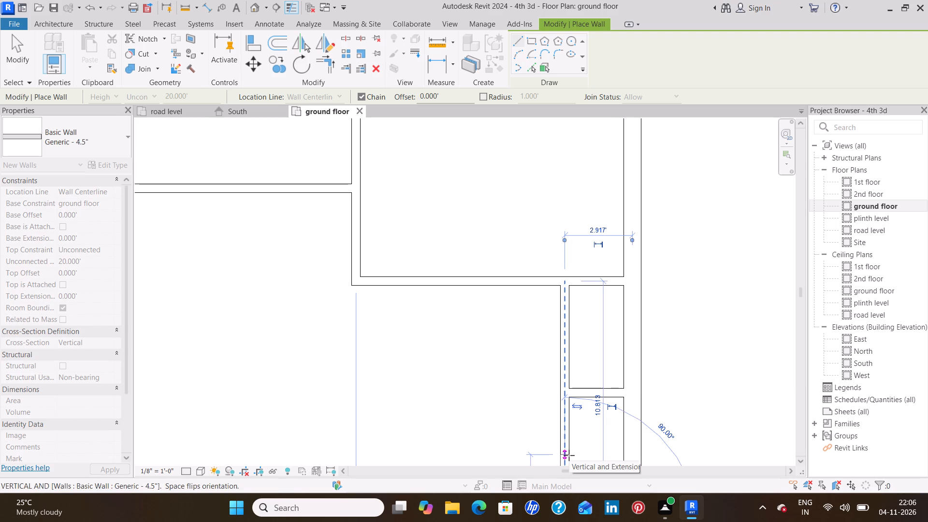
pyautogui.moveTo(569, 455); pyautogui.dragTo(596, 255, button='middle')
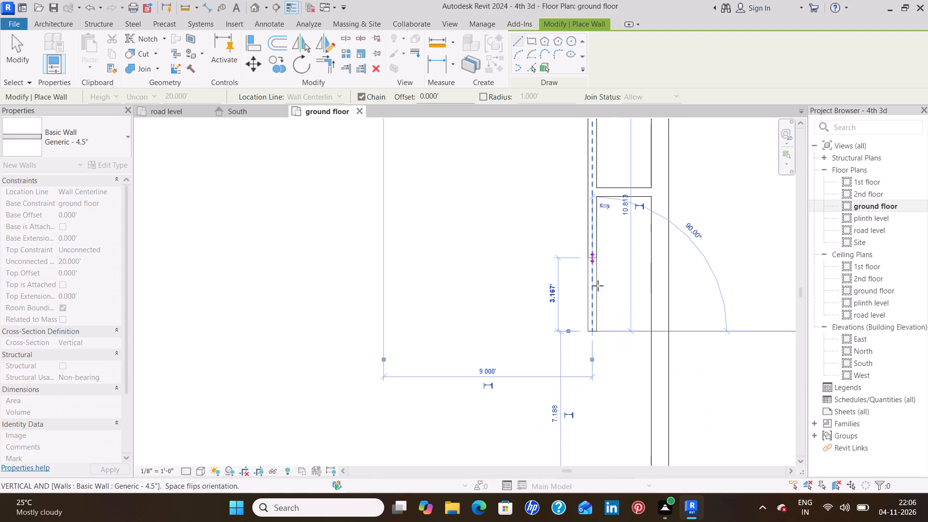
pyautogui.click(663, 332)
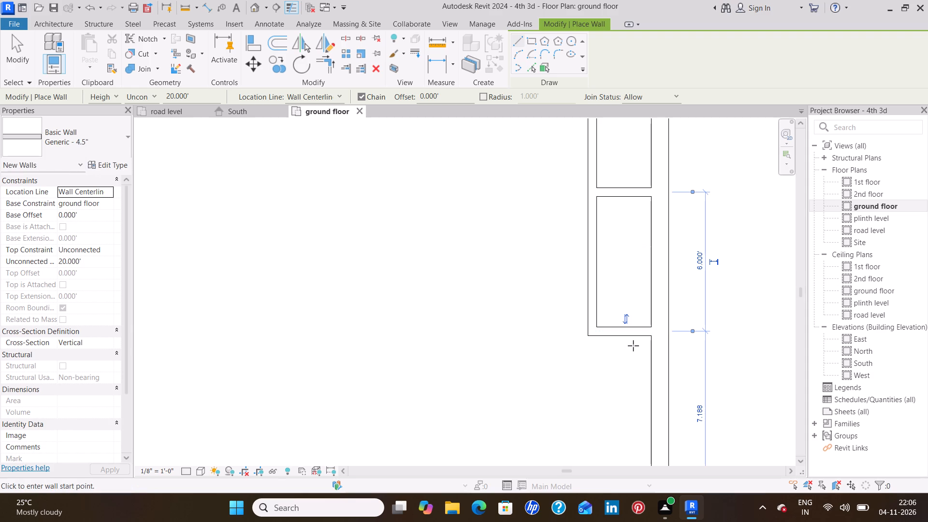
pyautogui.press('Escape')
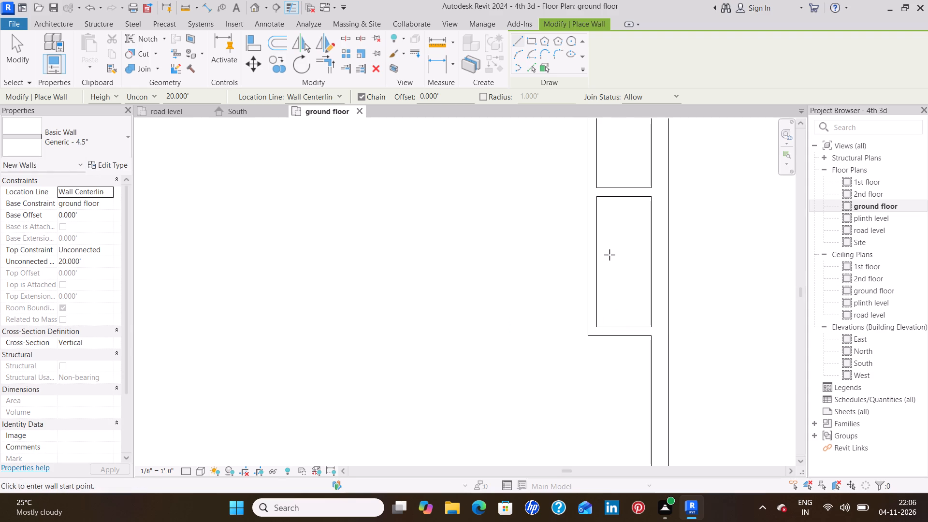
pyautogui.scroll(-3, 609, 255)
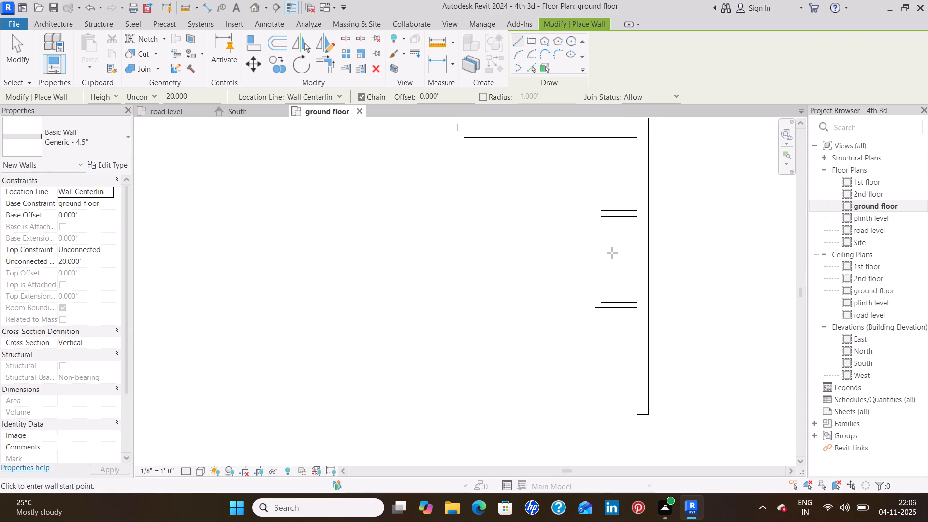
pyautogui.moveTo(613, 252); pyautogui.dragTo(598, 317, button='middle')
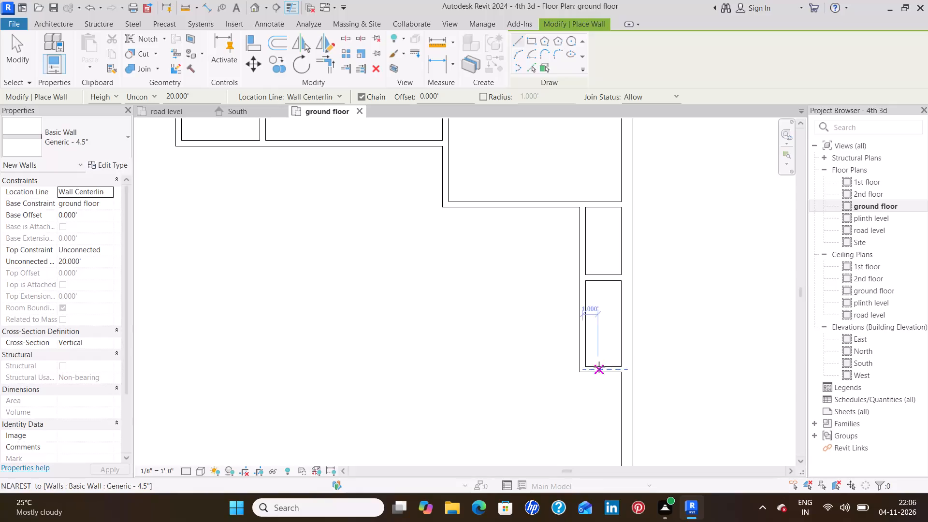
pyautogui.press('Escape')
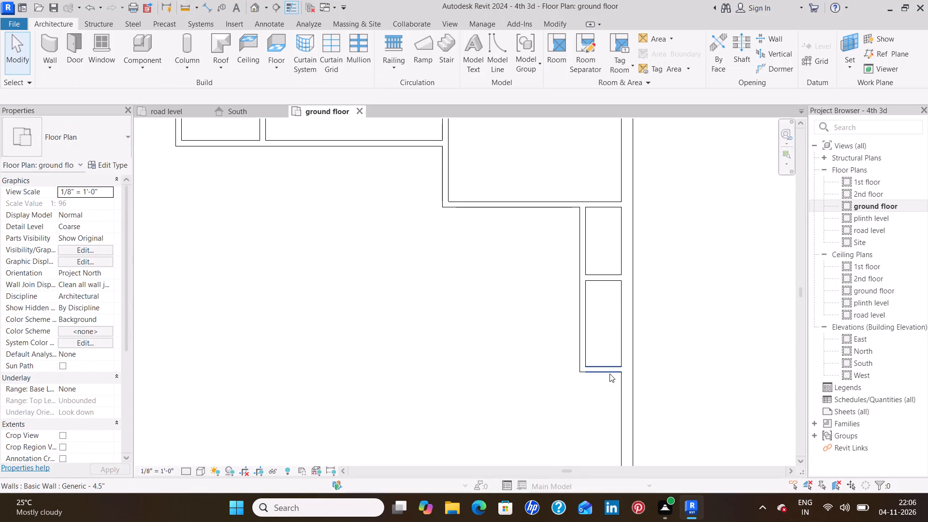
# Change the southernmost short cross wall to Generic - 9" and nudge it south to 6.167' from the cross wall above.
pyautogui.click(611, 369)
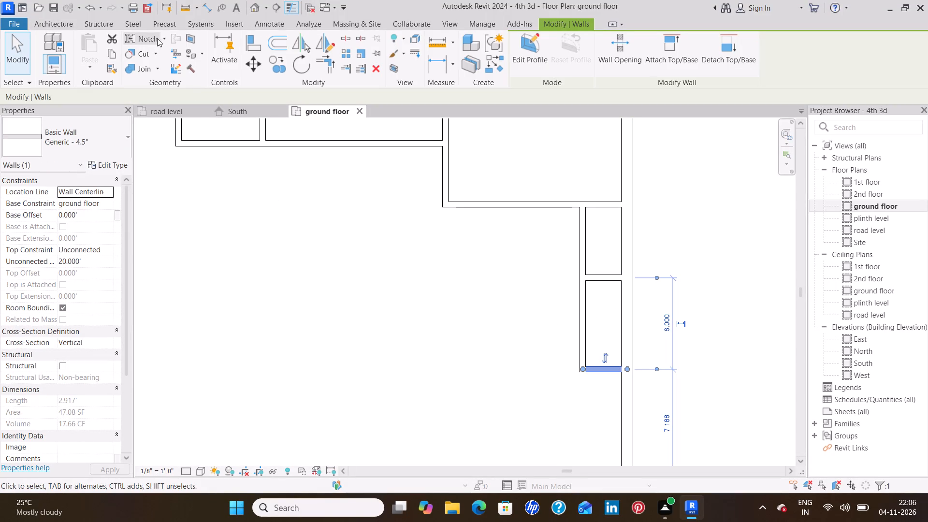
pyautogui.click(91, 120)
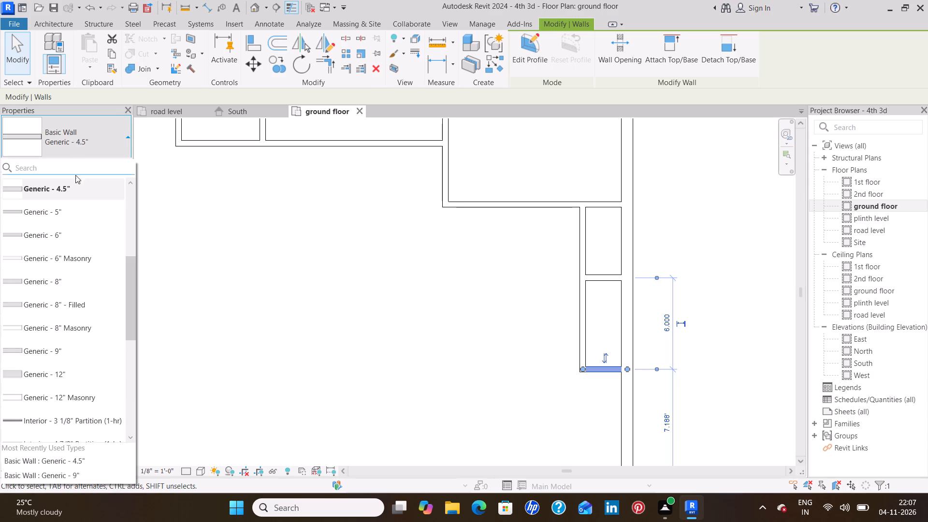
pyautogui.click(61, 345)
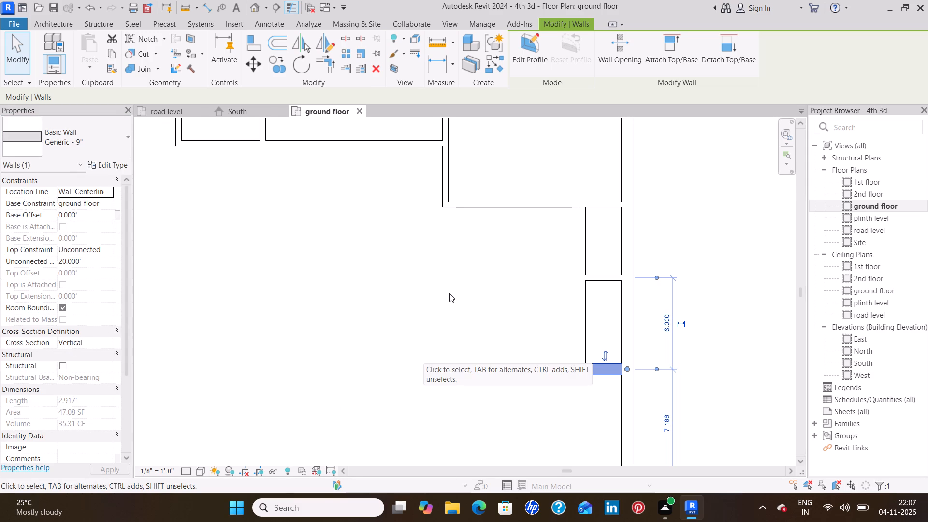
pyautogui.press('Down')
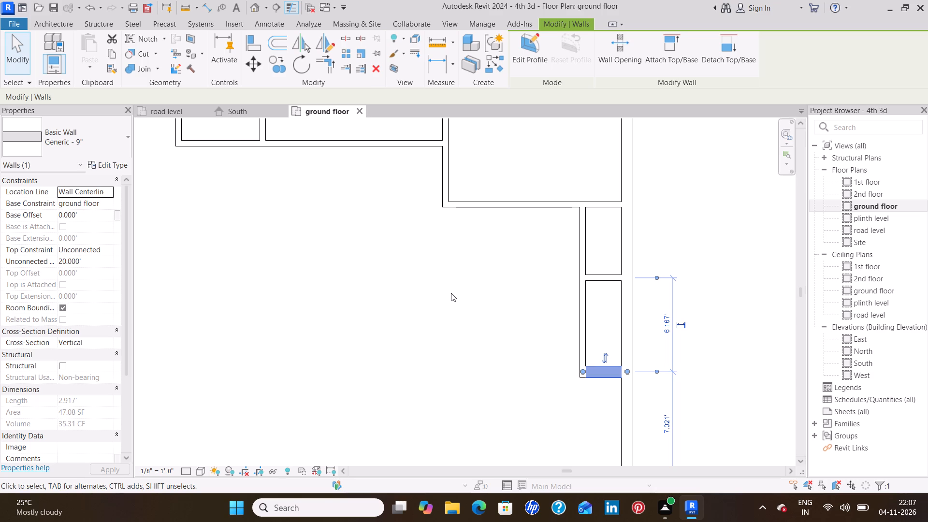
pyautogui.click(466, 264)
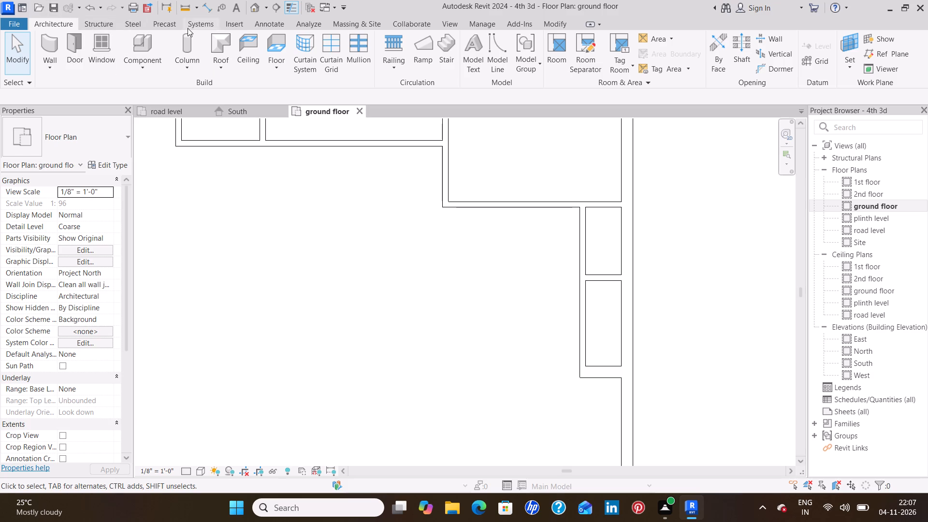
# Measure the clear north-south length of the lower narrow room between its two cross walls.
pyautogui.click(265, 21)
pyautogui.click(76, 37)
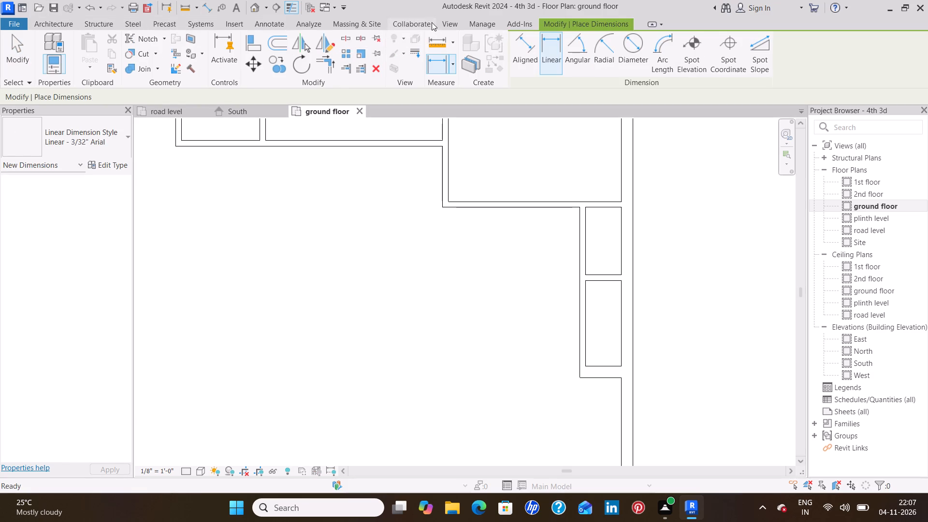
pyautogui.click(440, 34)
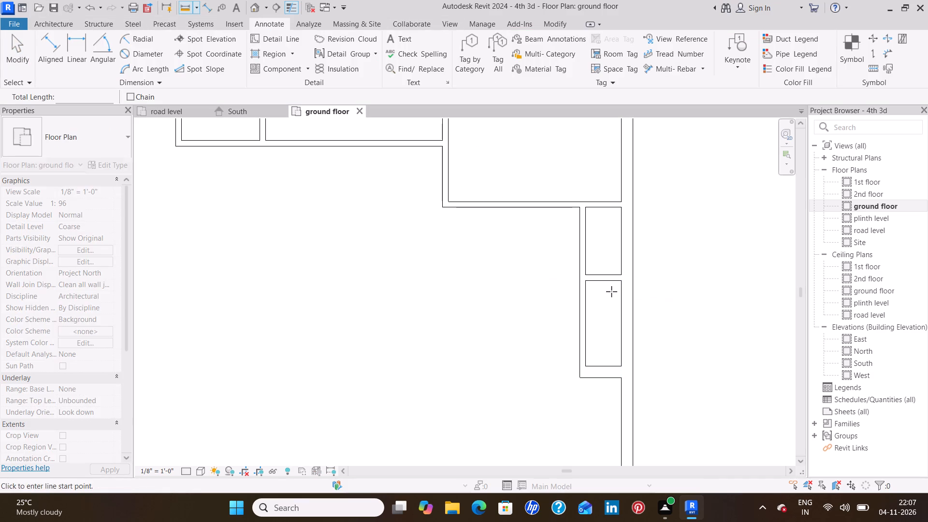
pyautogui.click(606, 281)
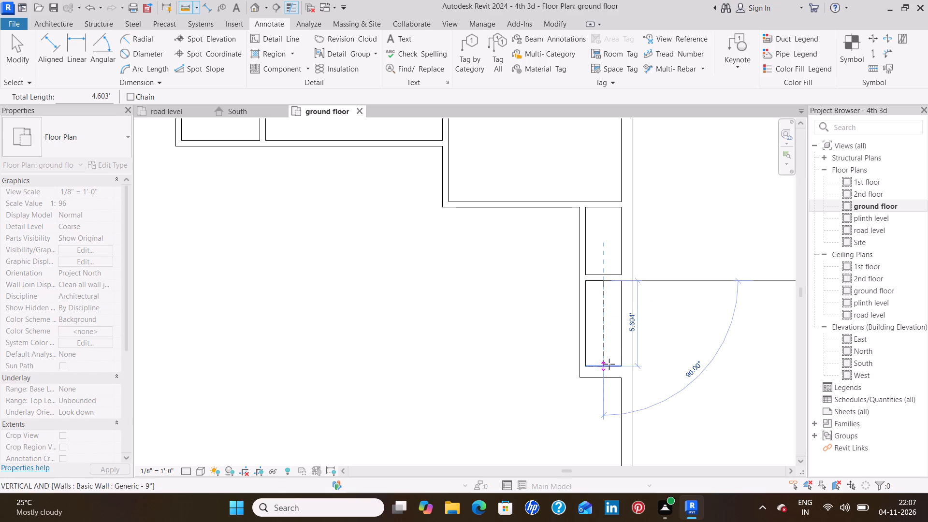
pyautogui.click(609, 364)
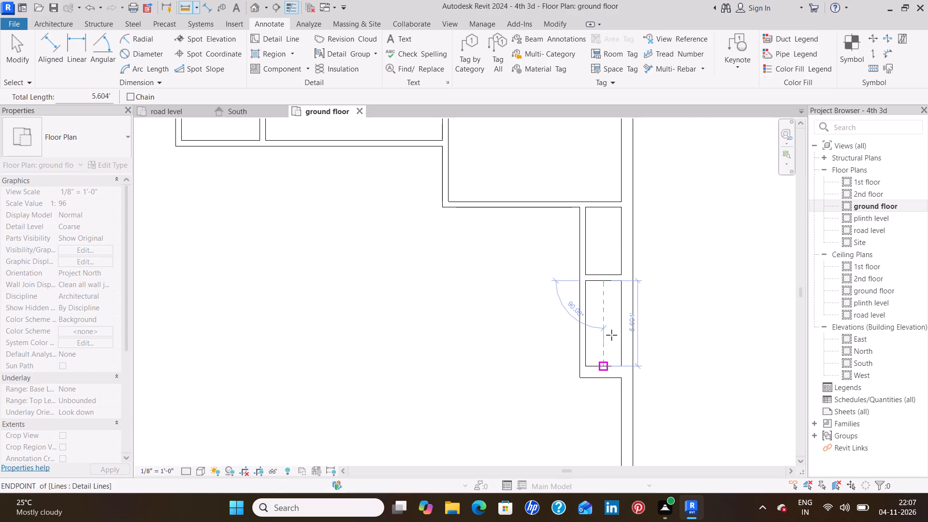
pyautogui.press('Escape')
pyautogui.press('Escape')
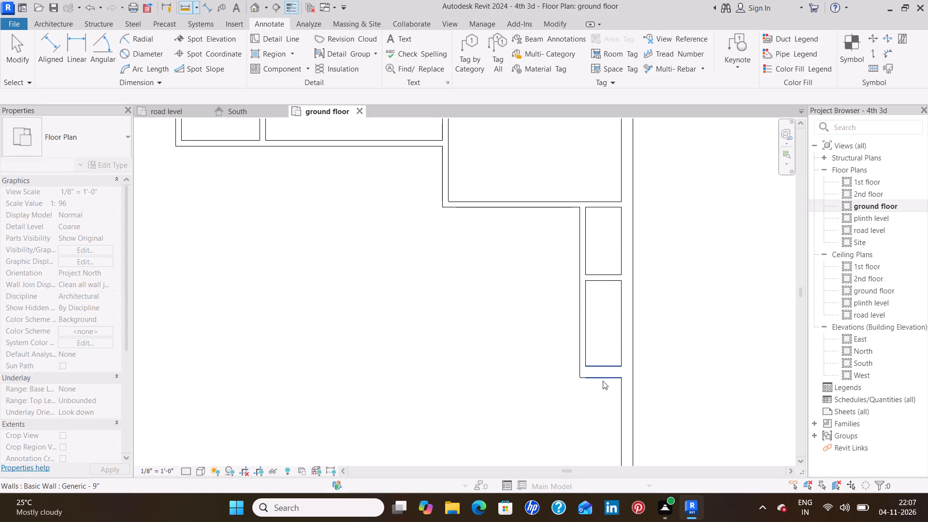
# Nudge the short 9" cross wall further south to 6.833' from the 4.5" cross wall above.
pyautogui.click(603, 376)
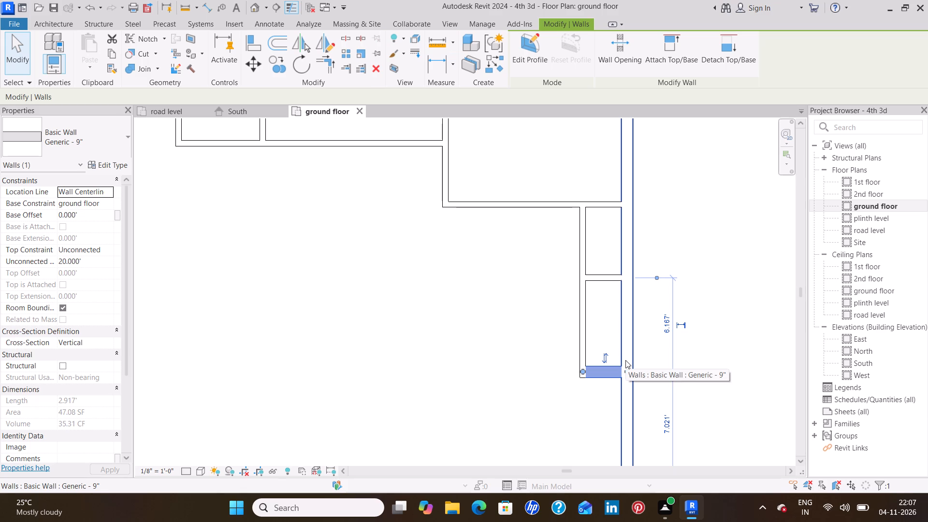
pyautogui.press('Down')
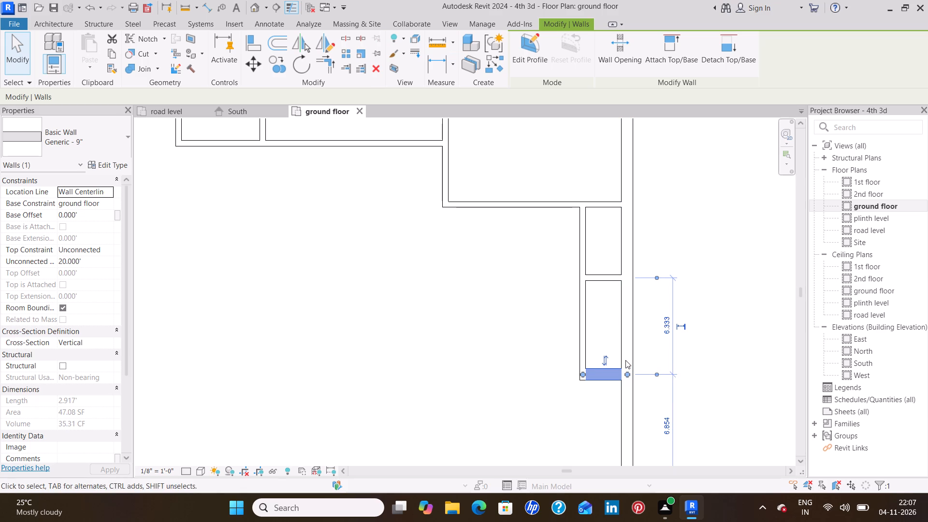
pyautogui.press('Down')
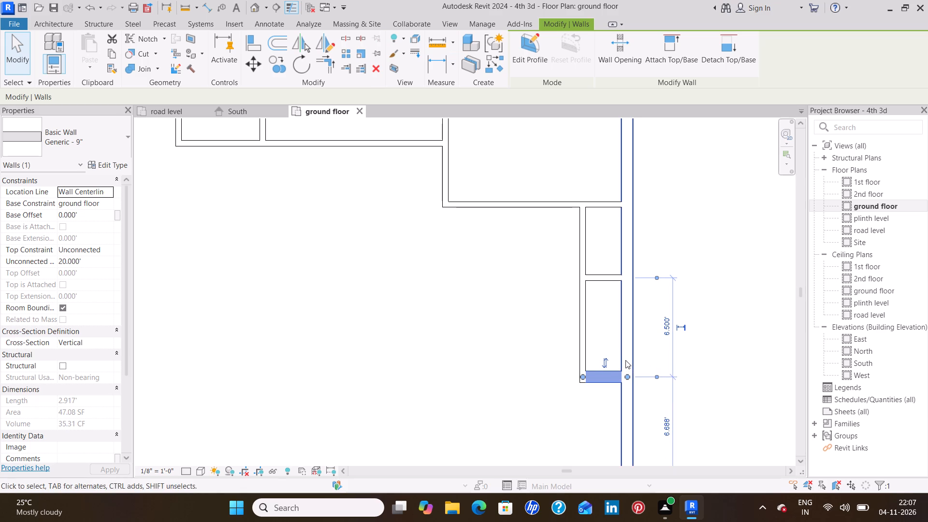
pyautogui.press('Down')
pyautogui.press('Down')
pyautogui.press('Down')
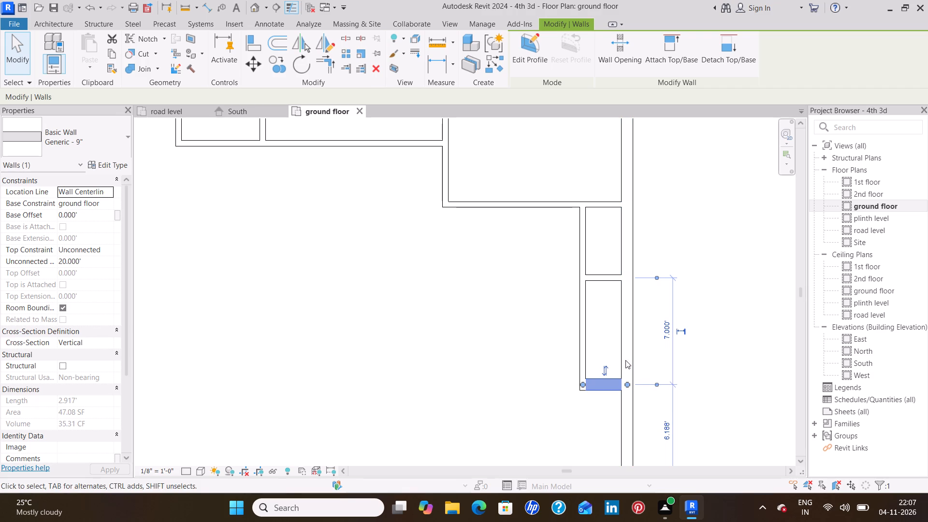
pyautogui.press('Up')
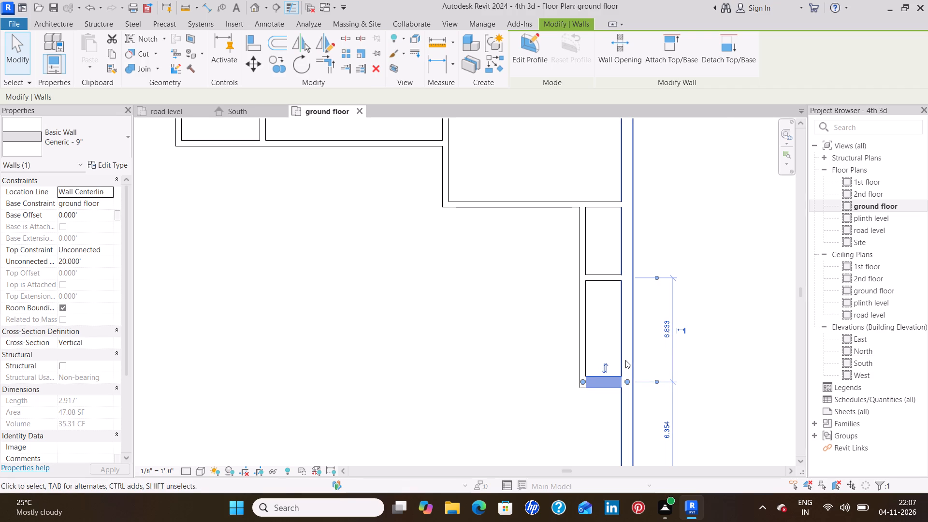
pyautogui.press('Escape')
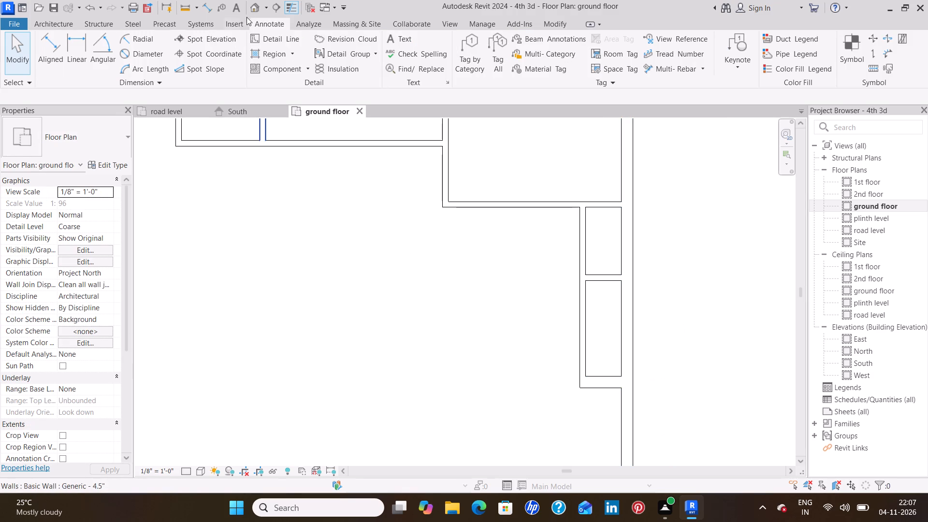
# Measure the clear north-south length of the lower narrow room between its two cross walls.
pyautogui.click(68, 43)
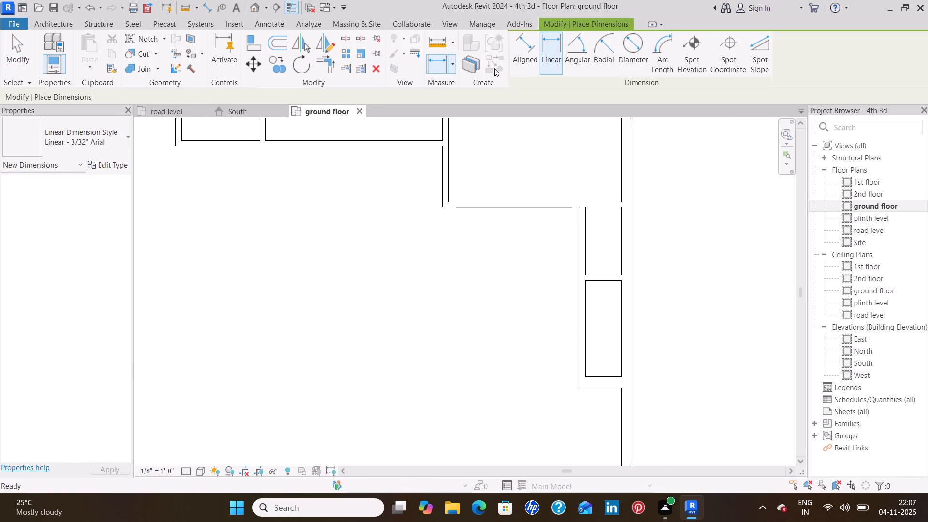
pyautogui.click(441, 49)
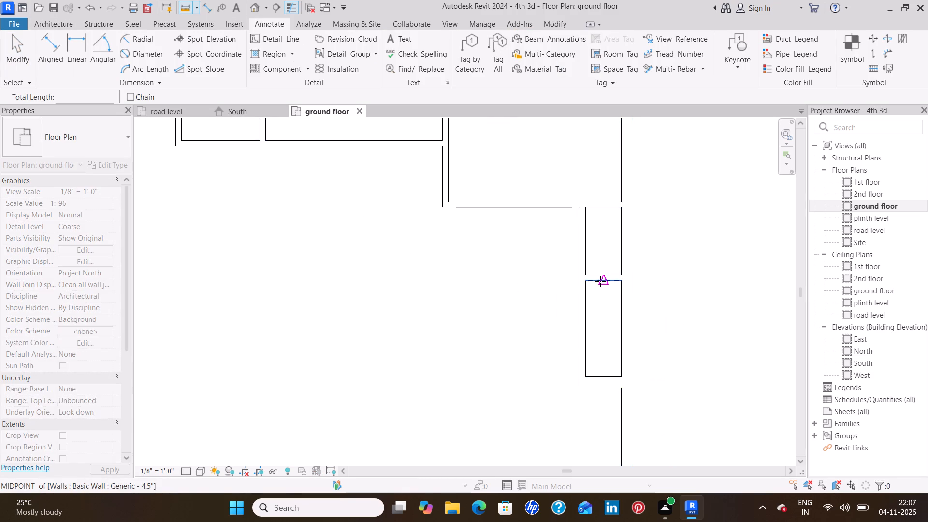
pyautogui.click(600, 281)
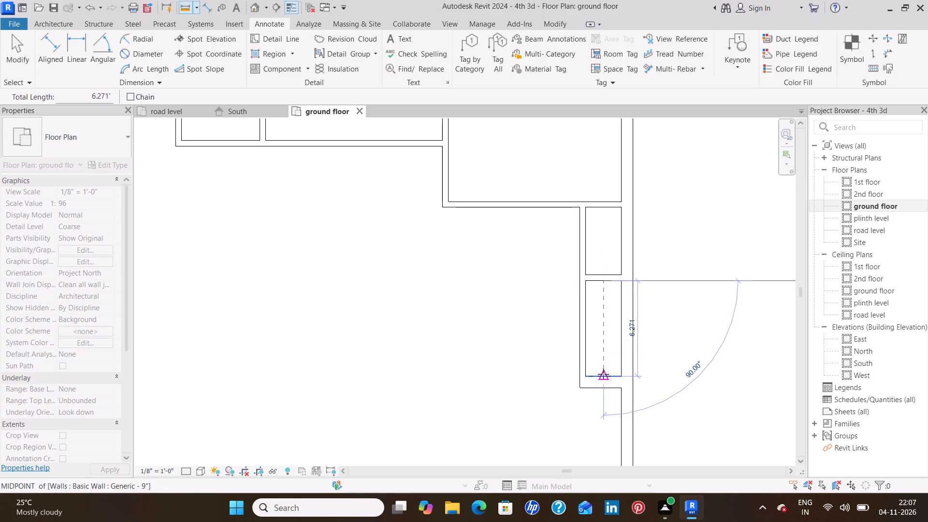
pyautogui.press('Escape')
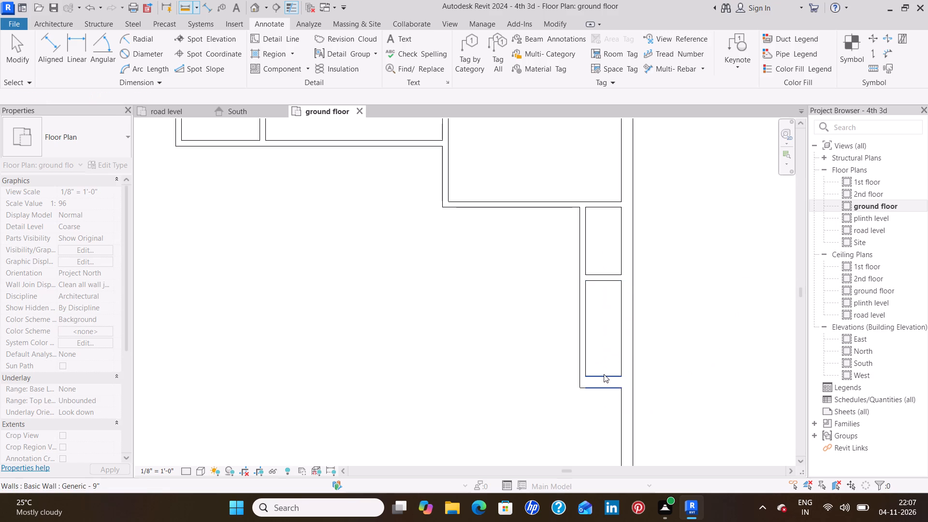
# Nudge the short 9" cross wall north to 6.667' from the 4.5" cross wall above.
pyautogui.click(604, 374)
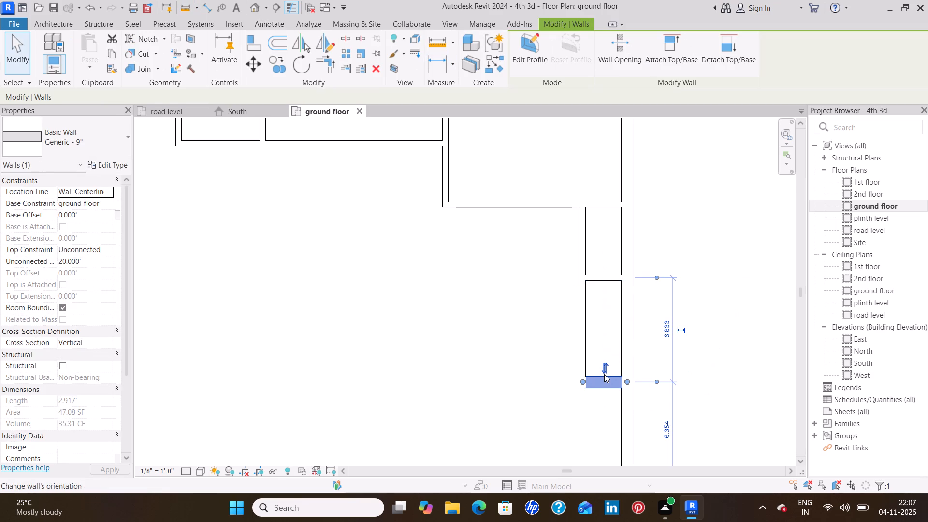
pyautogui.press('Up')
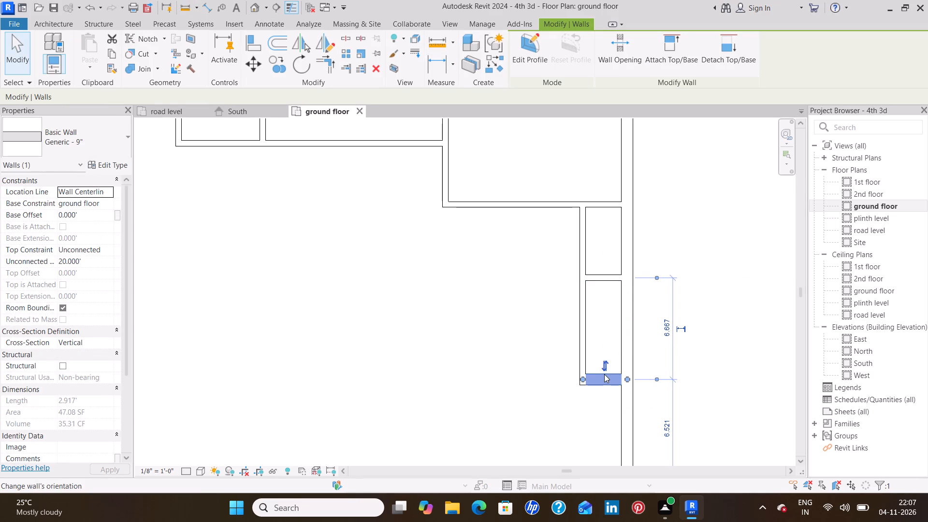
pyautogui.press('Escape')
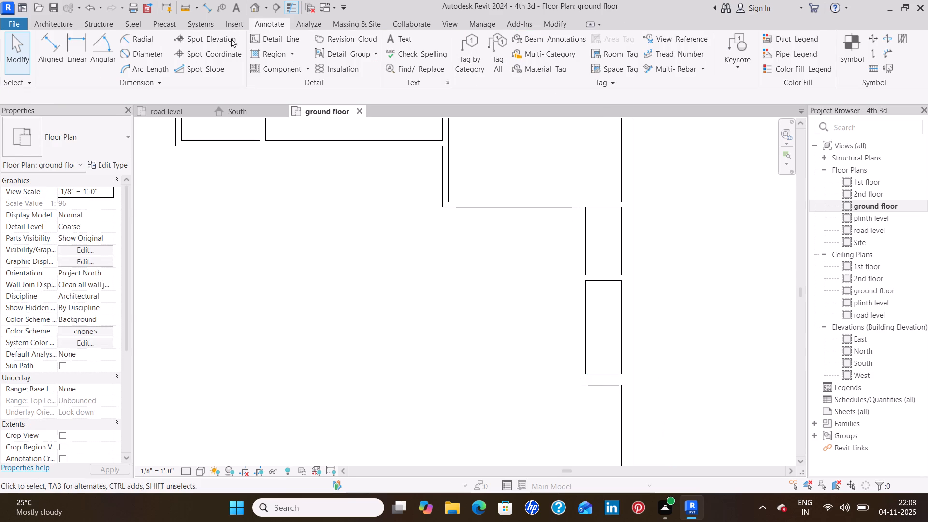
# Measure the lower narrow room's clear north-south length again between its two cross walls.
pyautogui.click(74, 49)
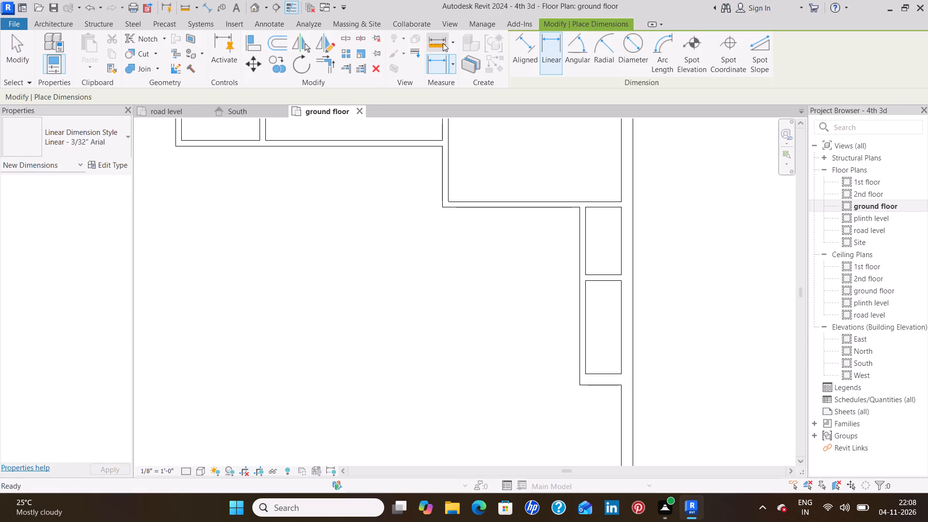
pyautogui.click(443, 43)
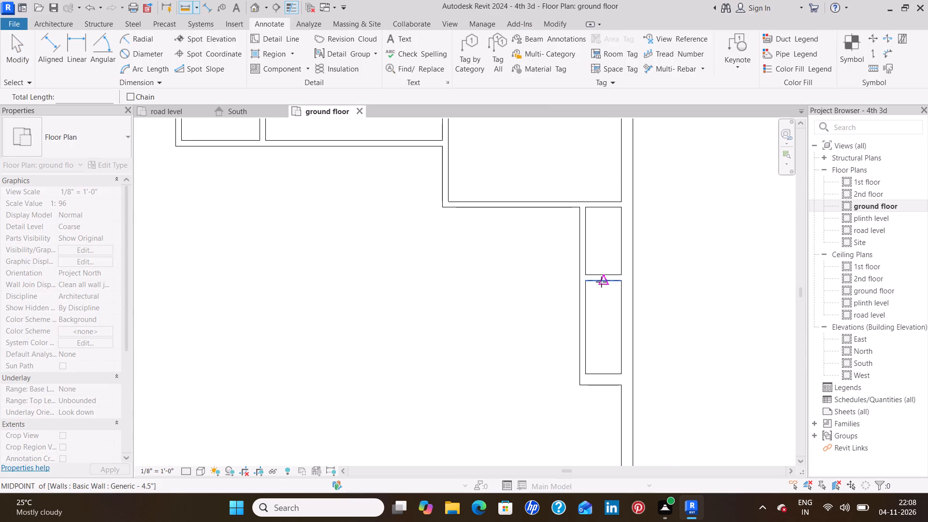
pyautogui.click(602, 279)
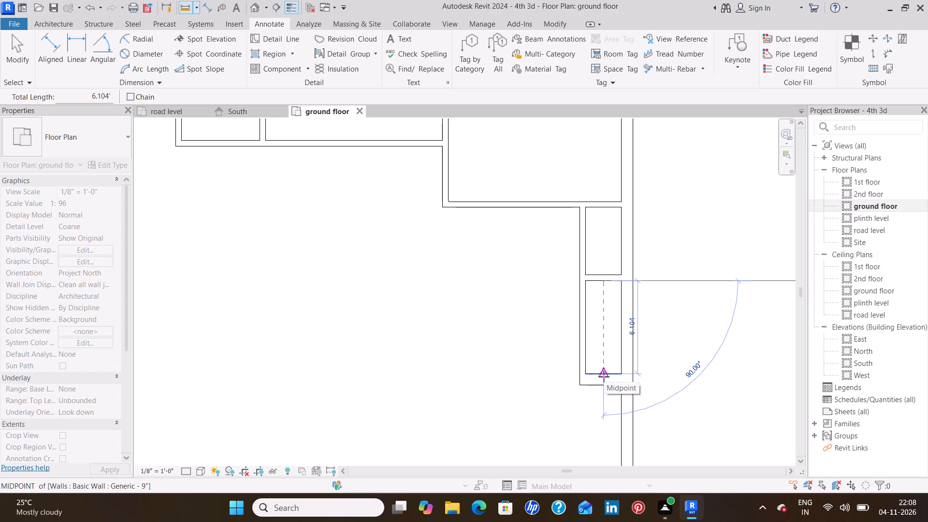
pyautogui.press('Escape')
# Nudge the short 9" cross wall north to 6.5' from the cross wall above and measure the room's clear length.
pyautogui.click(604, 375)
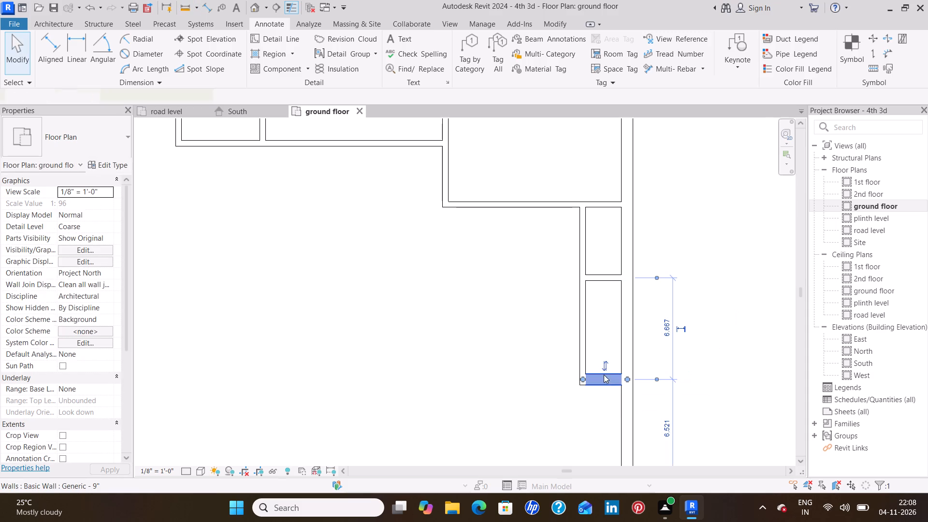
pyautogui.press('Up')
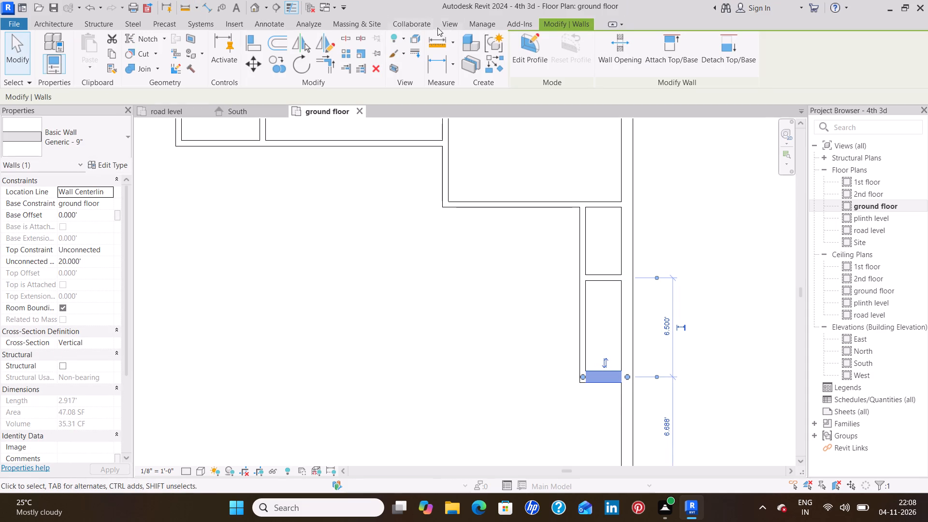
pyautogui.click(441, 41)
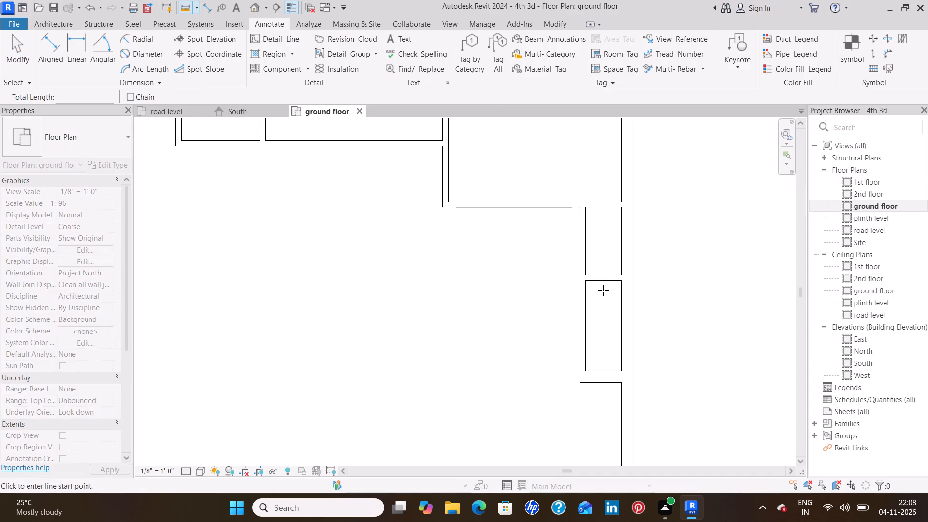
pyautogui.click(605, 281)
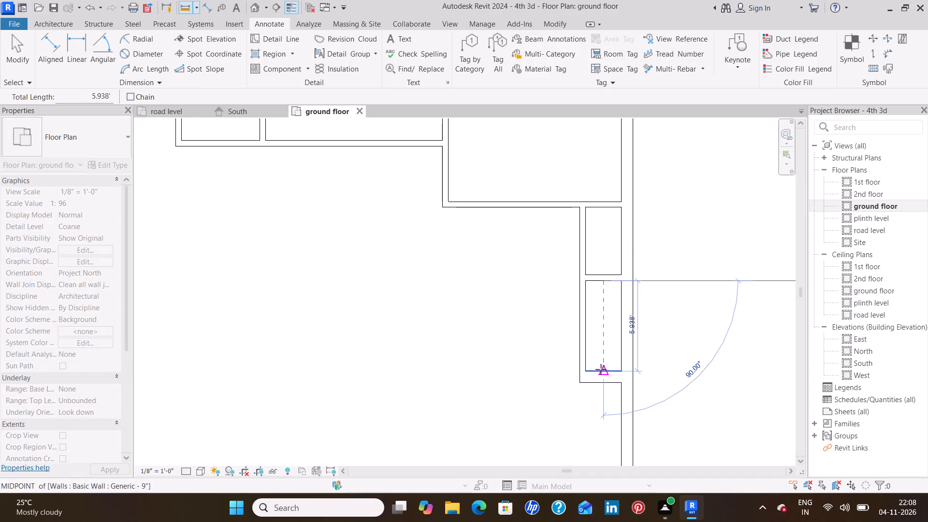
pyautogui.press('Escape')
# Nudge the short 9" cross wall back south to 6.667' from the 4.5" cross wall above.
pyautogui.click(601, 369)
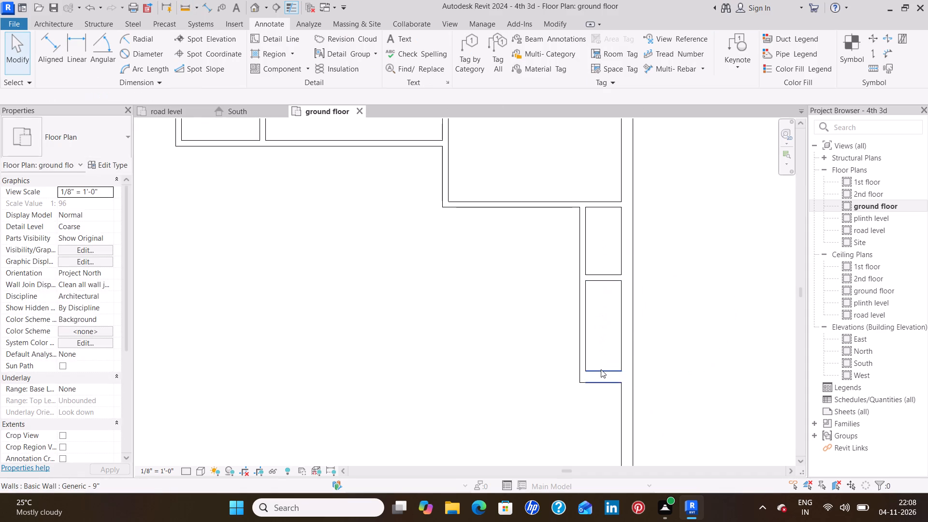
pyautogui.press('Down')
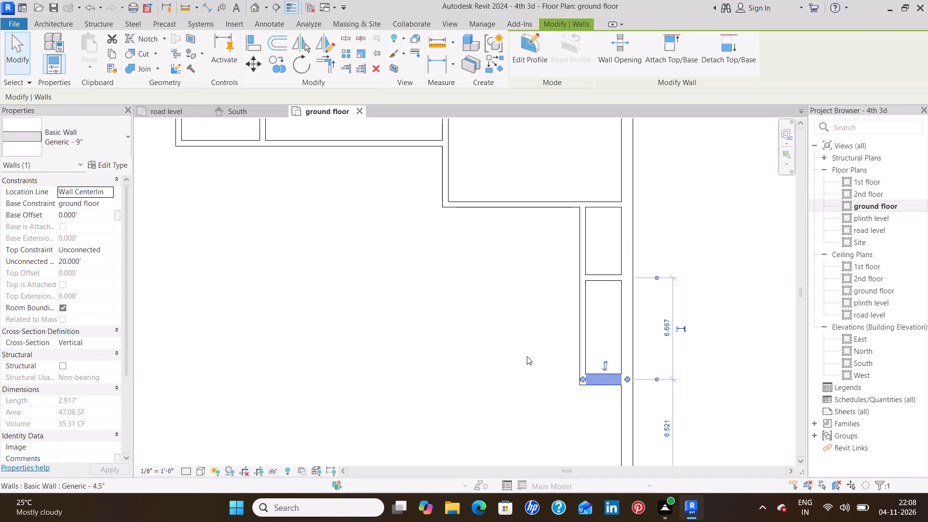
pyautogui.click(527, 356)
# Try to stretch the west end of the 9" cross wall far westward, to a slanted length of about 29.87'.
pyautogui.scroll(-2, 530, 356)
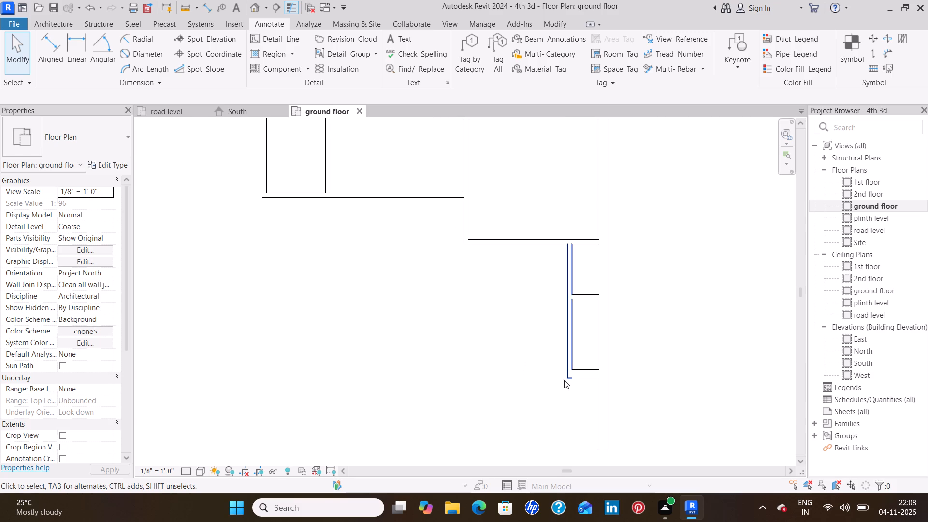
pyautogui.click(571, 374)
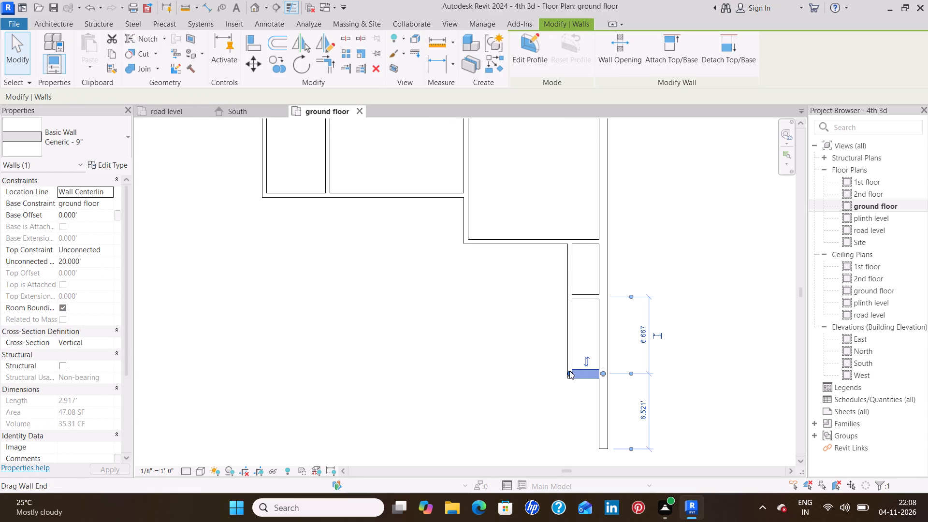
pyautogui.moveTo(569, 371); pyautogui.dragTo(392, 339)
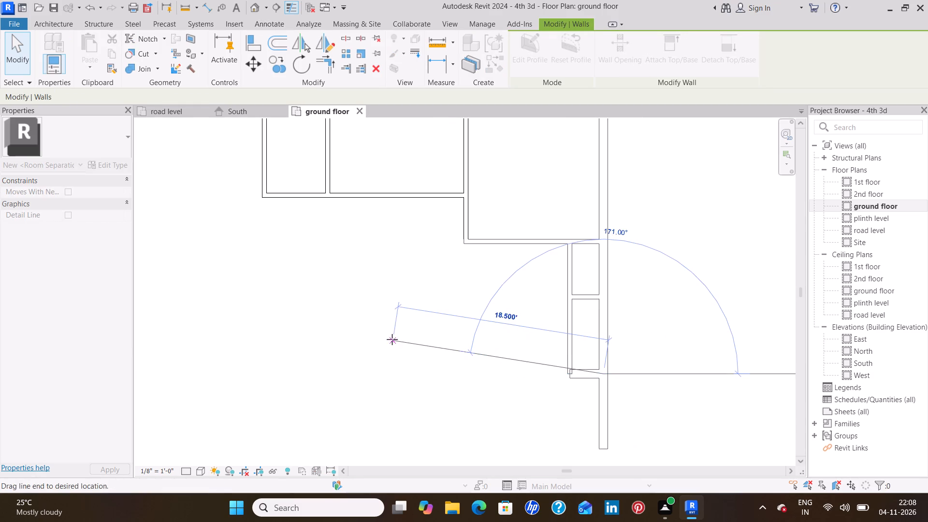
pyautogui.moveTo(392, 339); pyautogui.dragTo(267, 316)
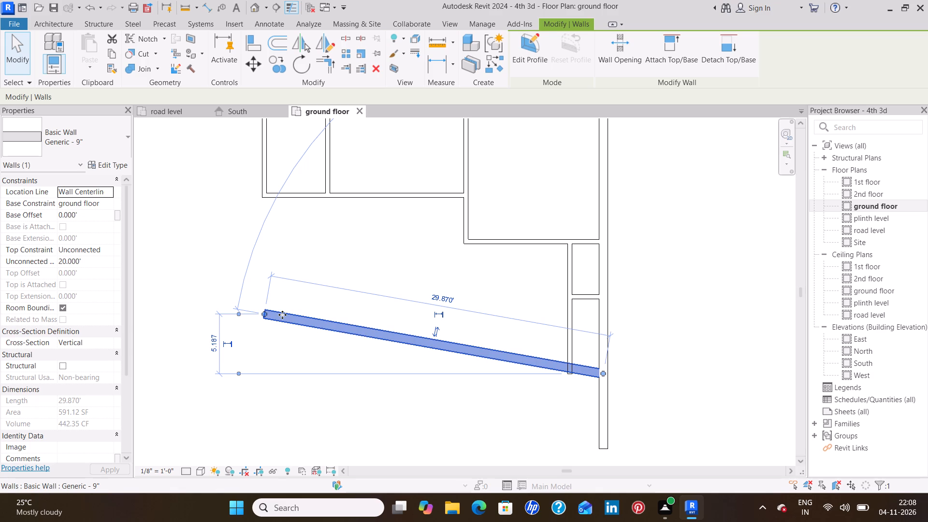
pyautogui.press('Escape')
# Delete the slanted 9" wall that starts at the east wall.
pyautogui.click(373, 332)
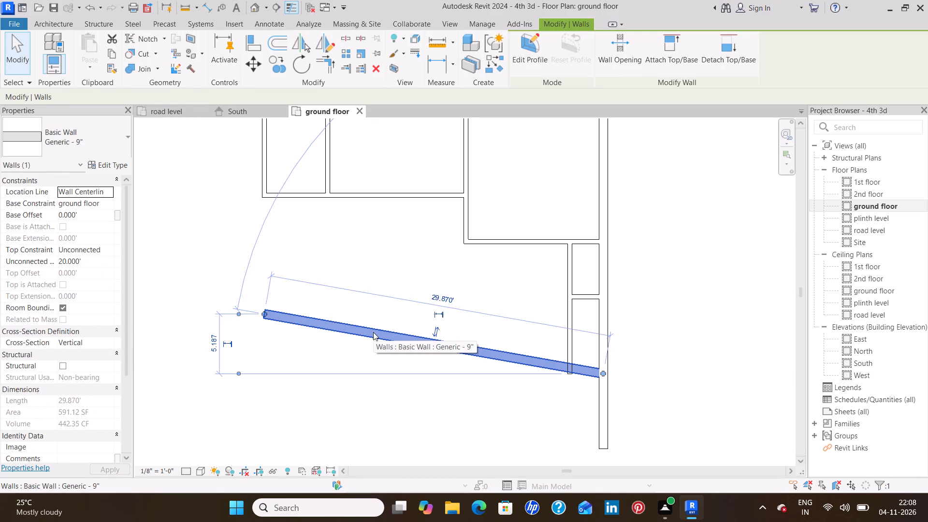
pyautogui.press('Delete')
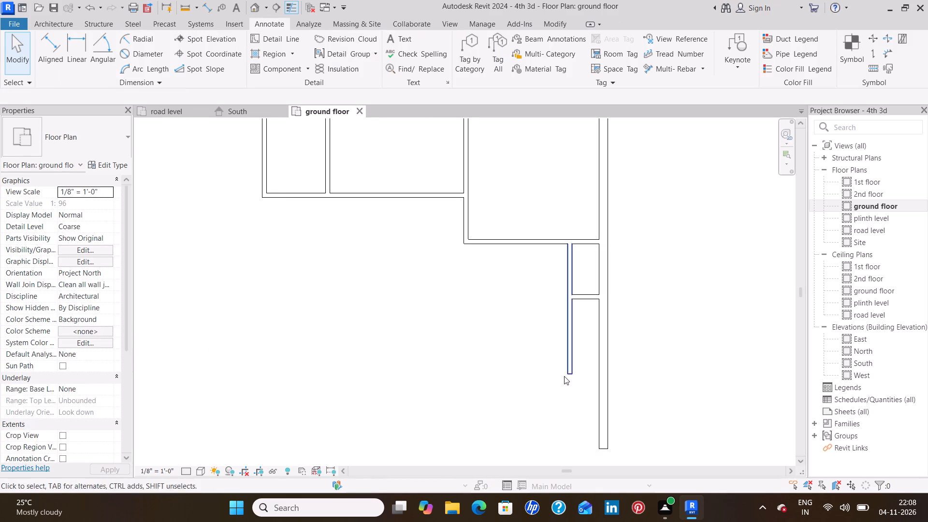
# Draw a horizontal Generic - 9" wall about 47.917' long from the east wall, level with the narrow room's west wall end, to the building's west wall.
pyautogui.click(51, 21)
pyautogui.click(52, 45)
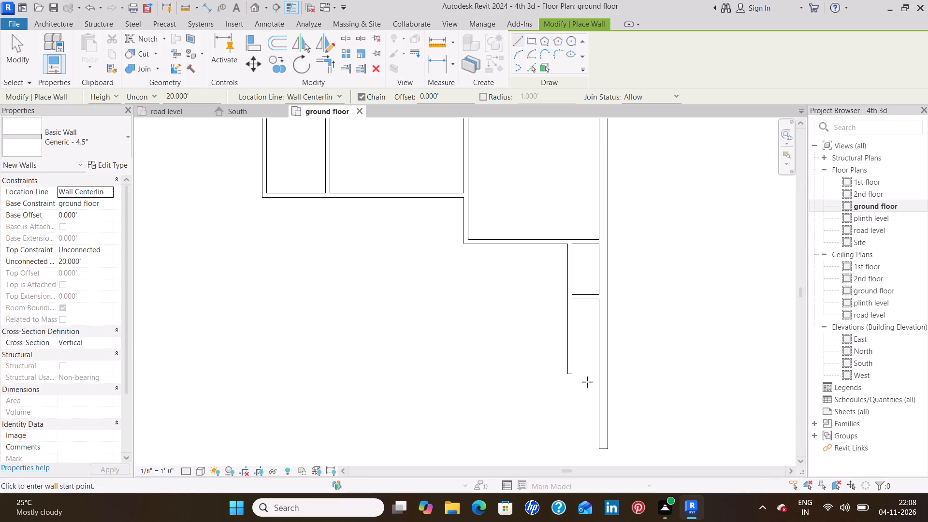
pyautogui.click(606, 376)
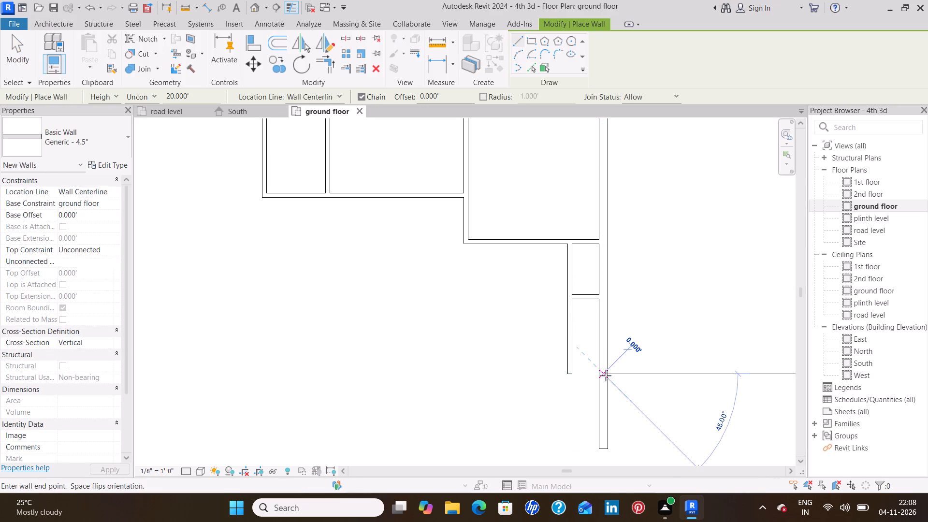
pyautogui.press('Escape')
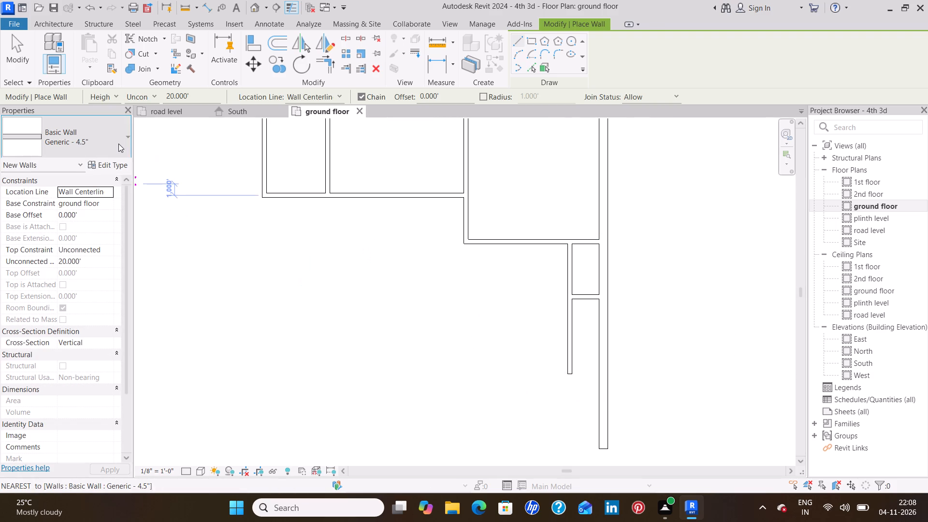
pyautogui.click(118, 144)
pyautogui.click(74, 348)
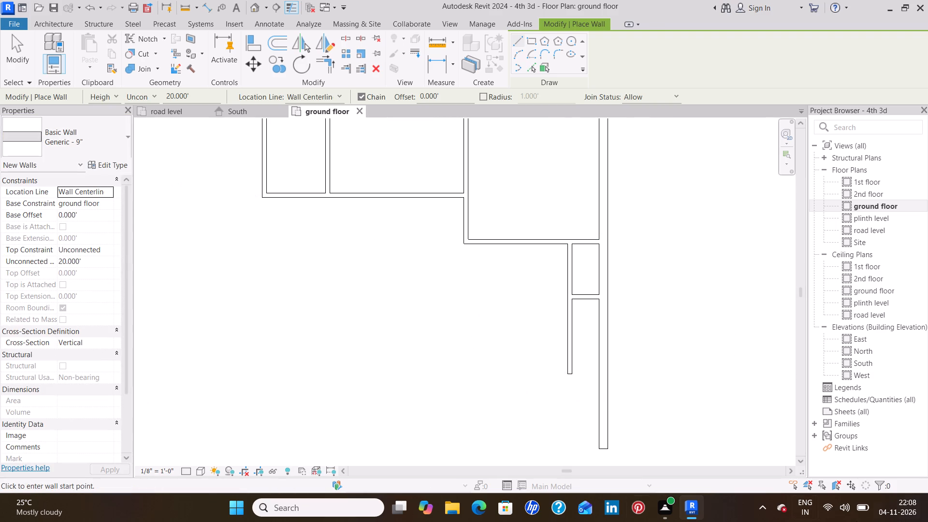
pyautogui.click(606, 376)
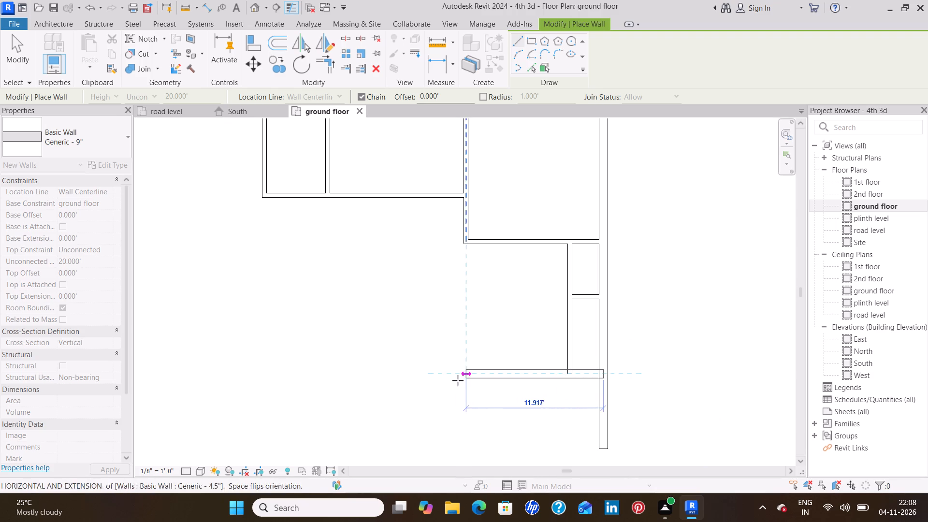
pyautogui.moveTo(404, 377); pyautogui.dragTo(610, 398, button='middle')
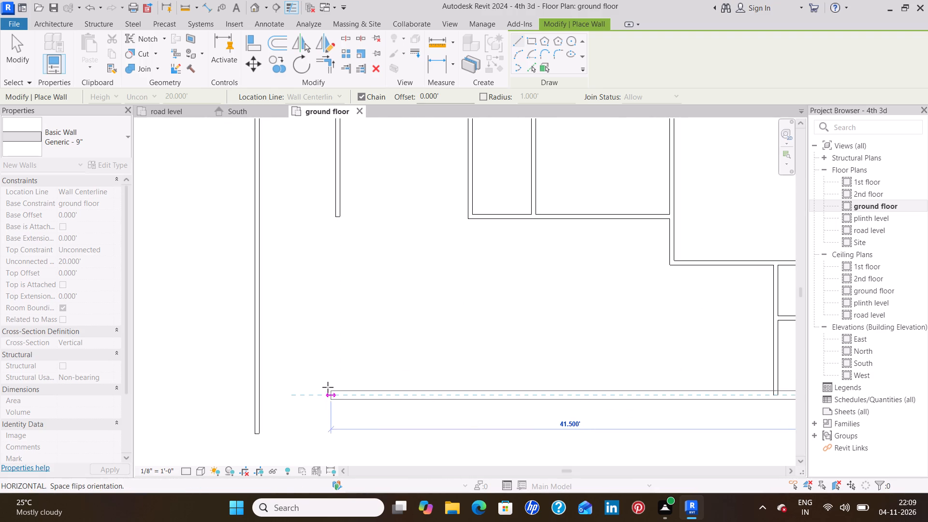
pyautogui.click(258, 387)
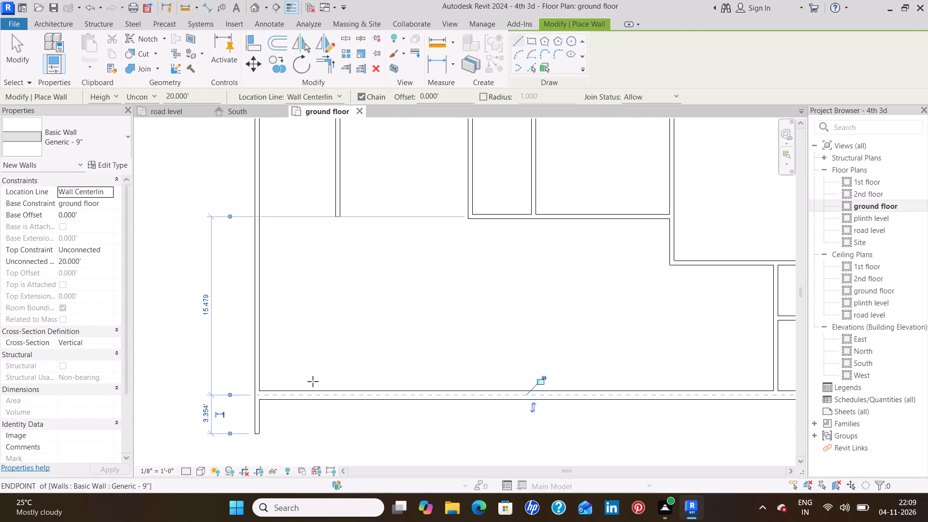
pyautogui.press('Escape')
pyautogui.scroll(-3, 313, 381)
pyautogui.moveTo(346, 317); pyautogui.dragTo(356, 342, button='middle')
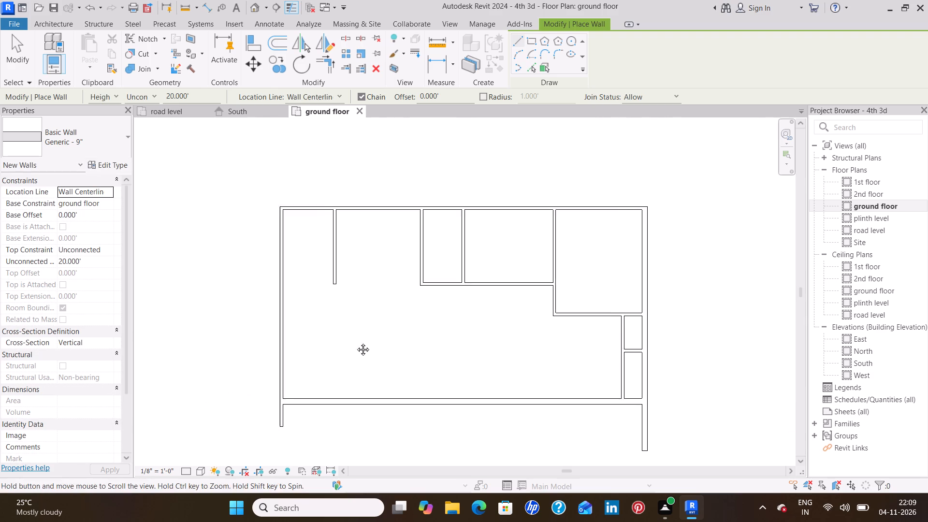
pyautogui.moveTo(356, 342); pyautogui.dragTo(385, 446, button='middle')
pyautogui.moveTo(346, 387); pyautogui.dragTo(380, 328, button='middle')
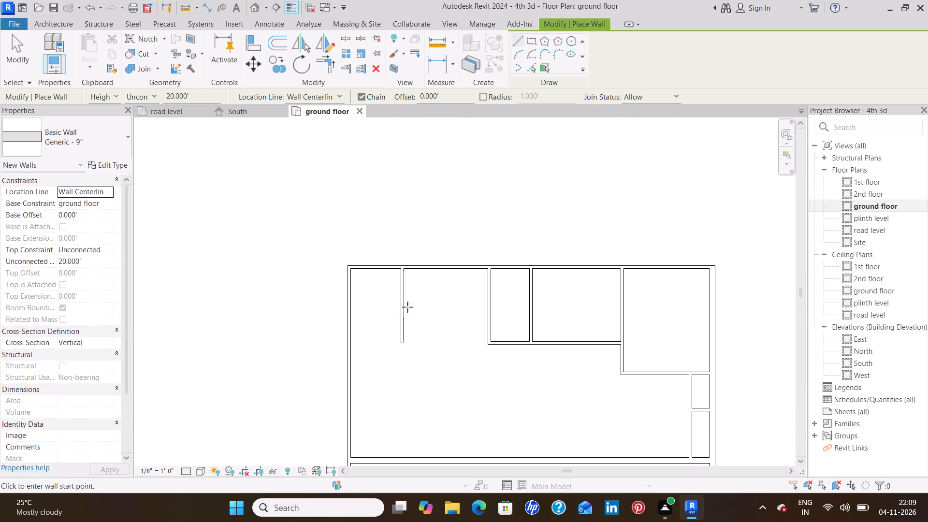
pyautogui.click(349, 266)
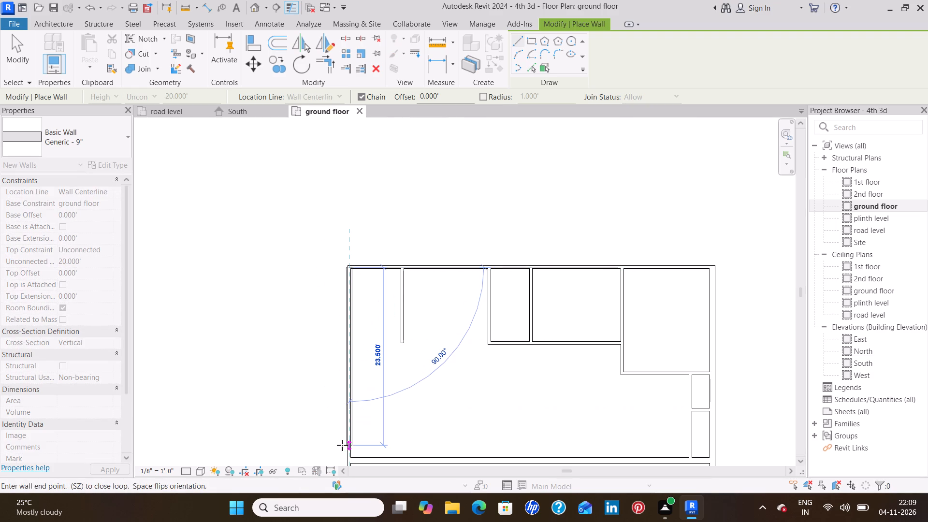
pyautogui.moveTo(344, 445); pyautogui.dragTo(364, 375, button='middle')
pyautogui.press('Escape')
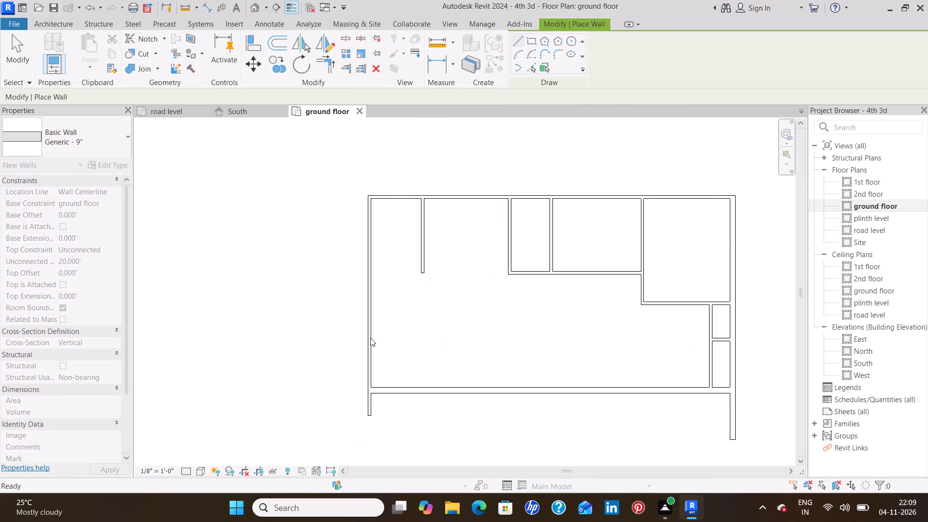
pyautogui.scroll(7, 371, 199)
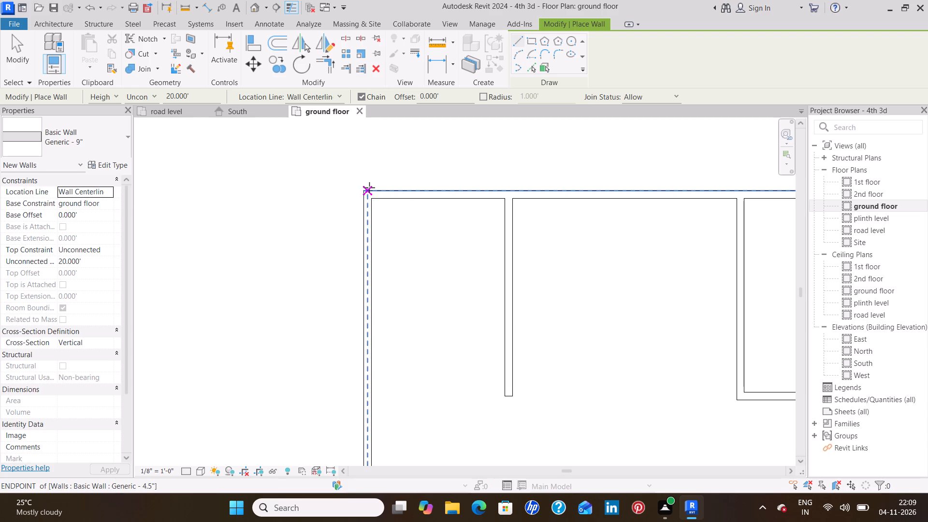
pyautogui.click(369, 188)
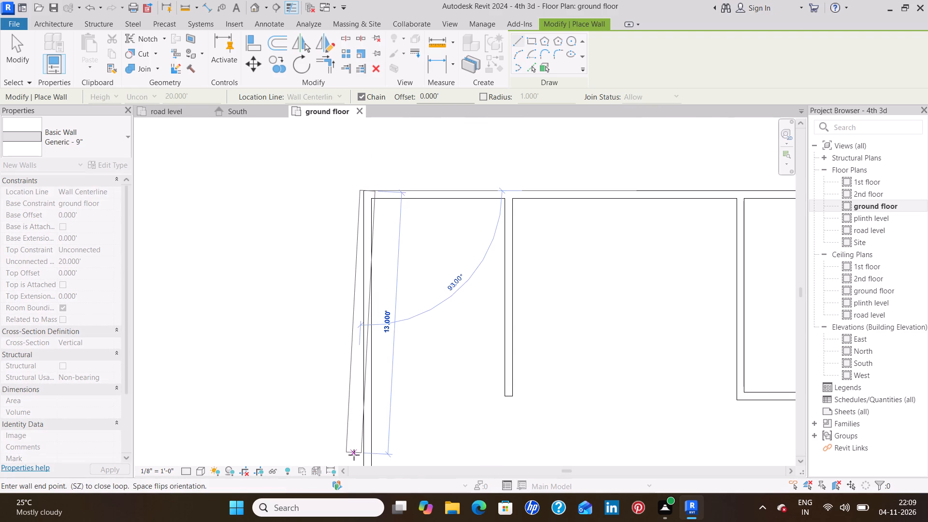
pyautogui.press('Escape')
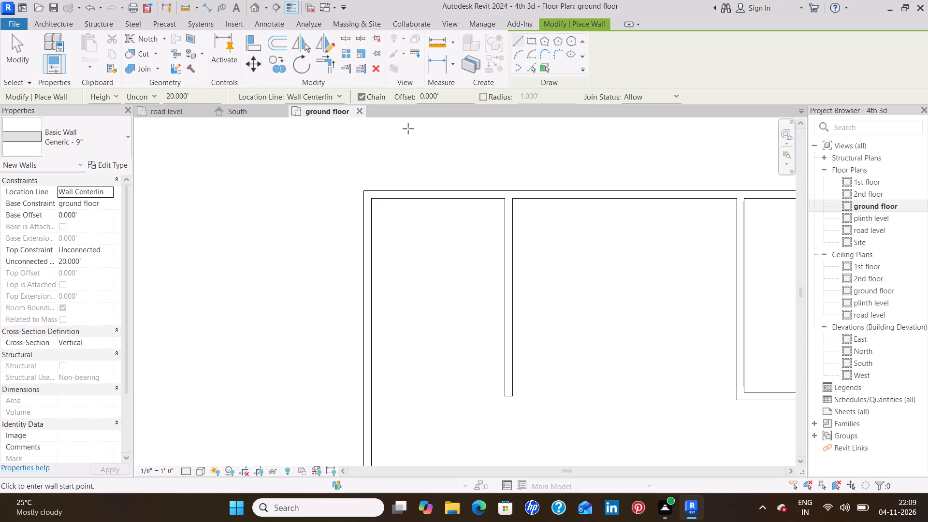
# Draw a vertical Generic - 9" wall with location line Finish Face: Exterior along the west wall's inner face, from the north wall to the south 9" wall.
pyautogui.click(334, 95)
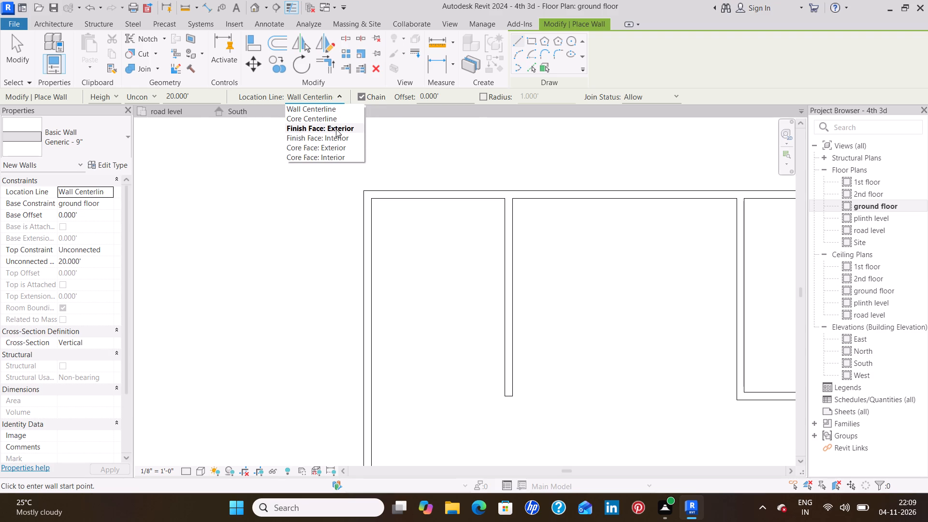
pyautogui.click(336, 129)
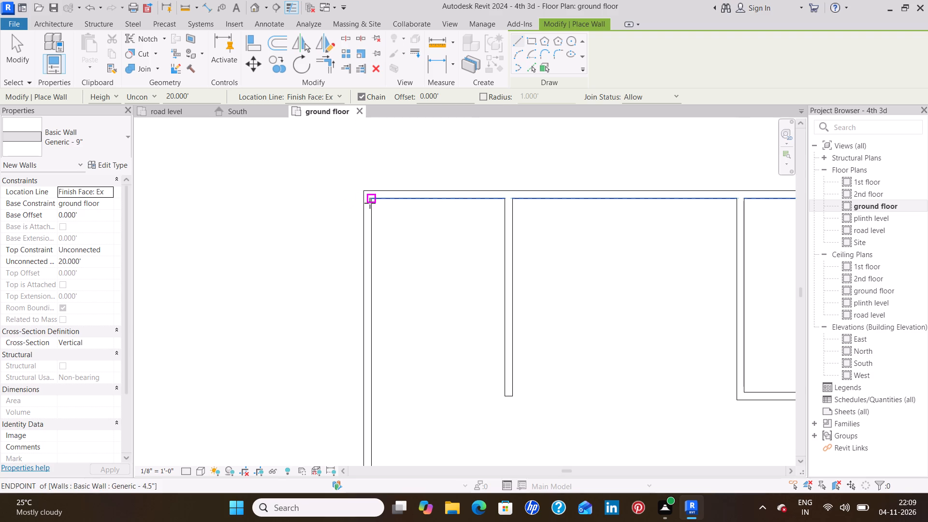
pyautogui.click(372, 191)
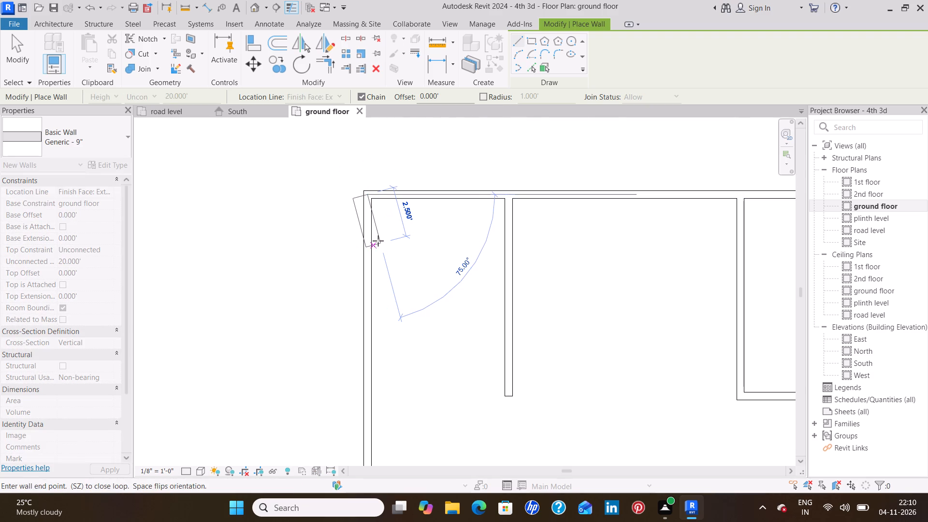
pyautogui.press('Escape')
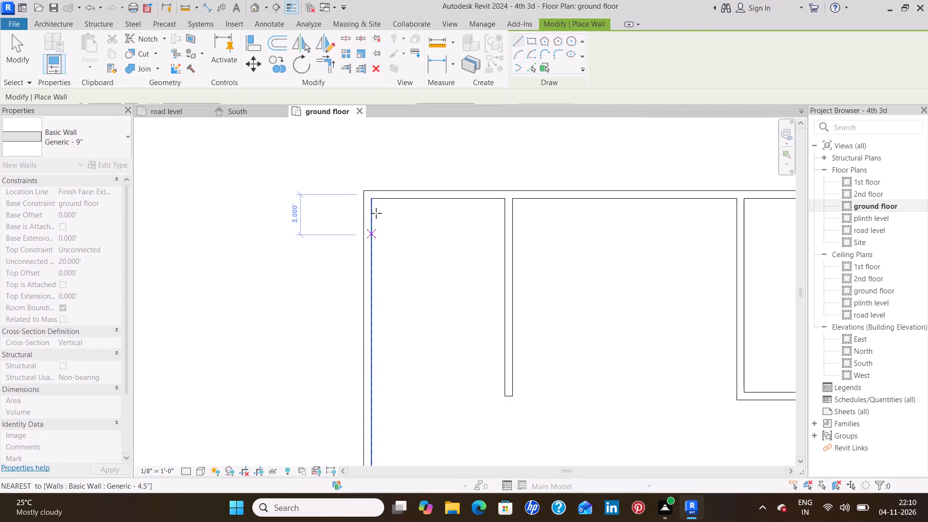
pyautogui.click(377, 201)
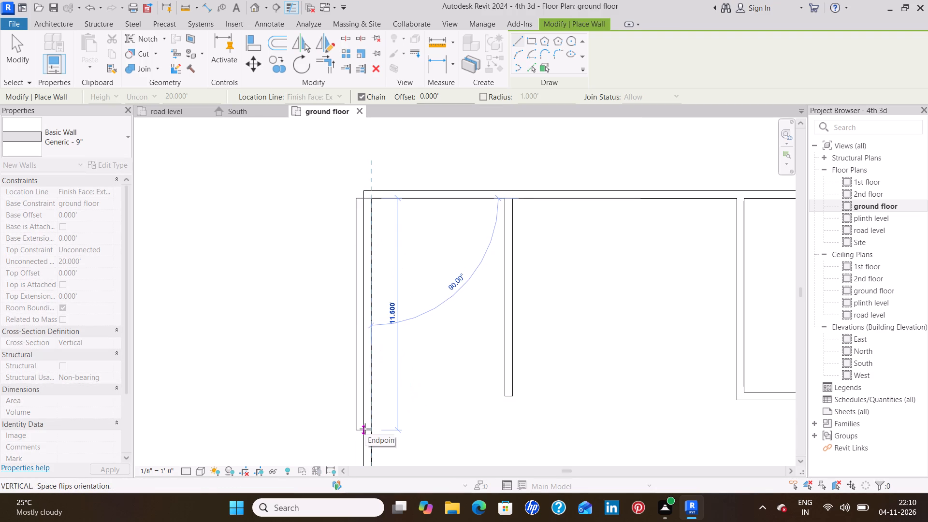
pyautogui.scroll(1, 365, 429)
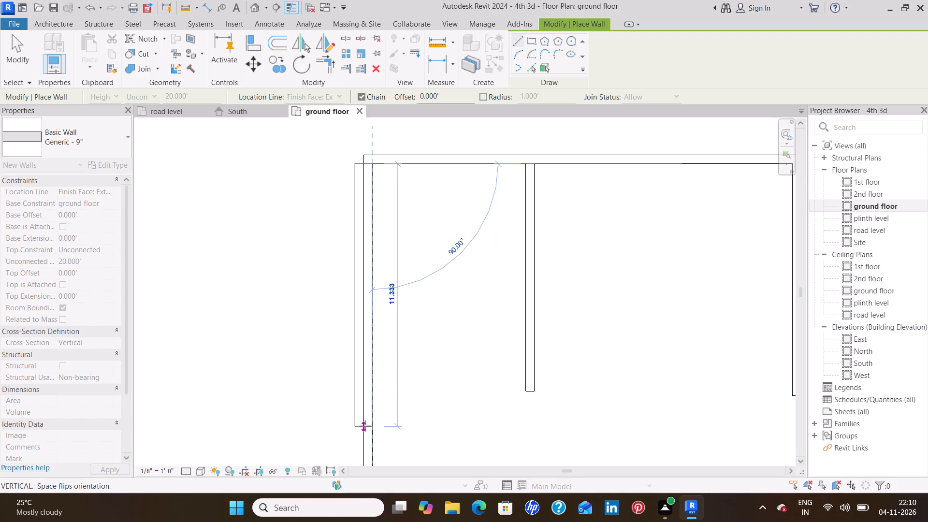
pyautogui.scroll(-2, 365, 426)
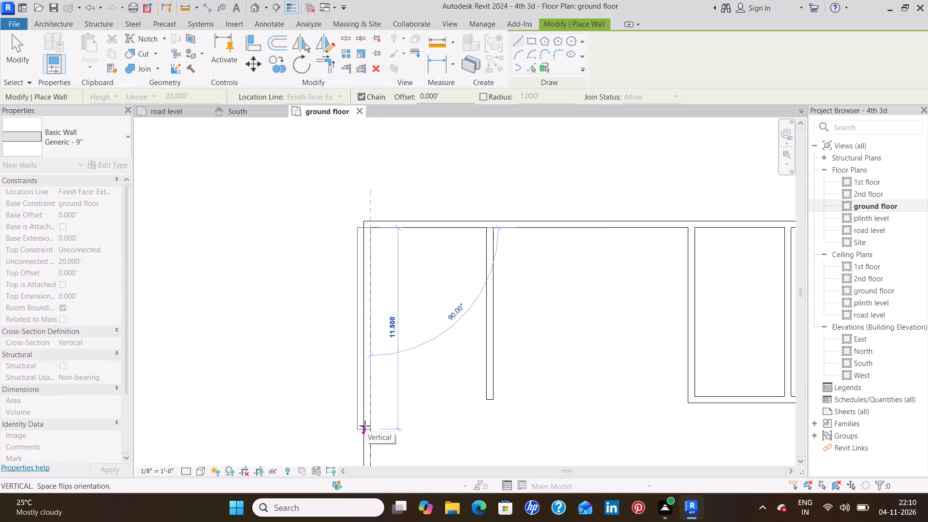
pyautogui.moveTo(368, 423); pyautogui.dragTo(387, 303, button='middle')
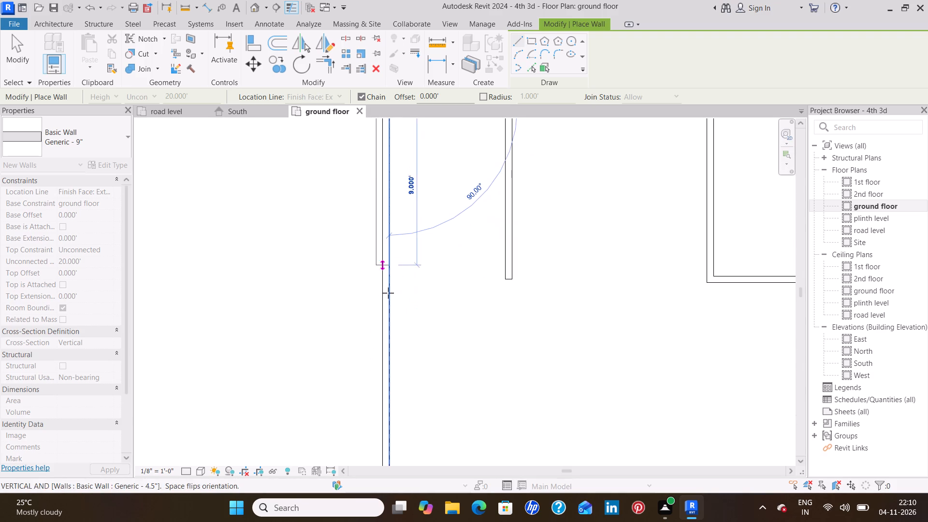
pyautogui.moveTo(407, 422); pyautogui.dragTo(439, 226, button='middle')
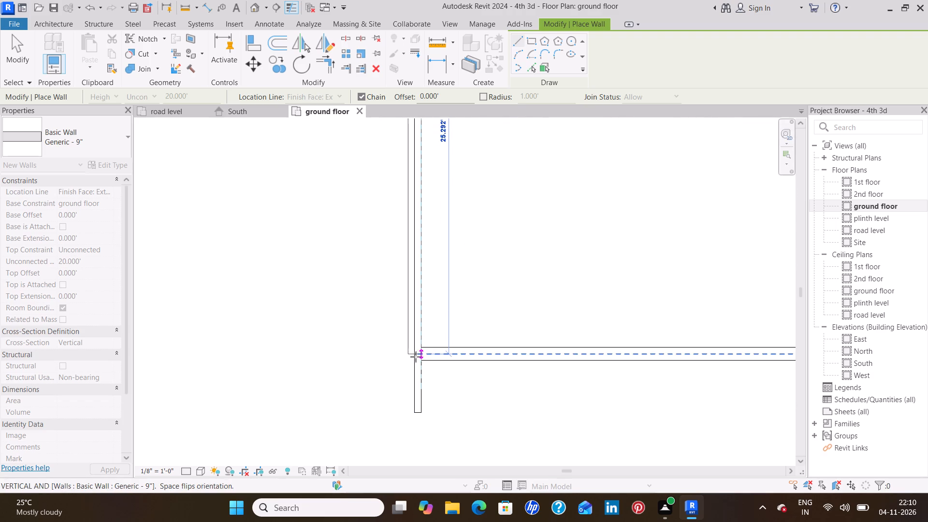
pyautogui.click(416, 358)
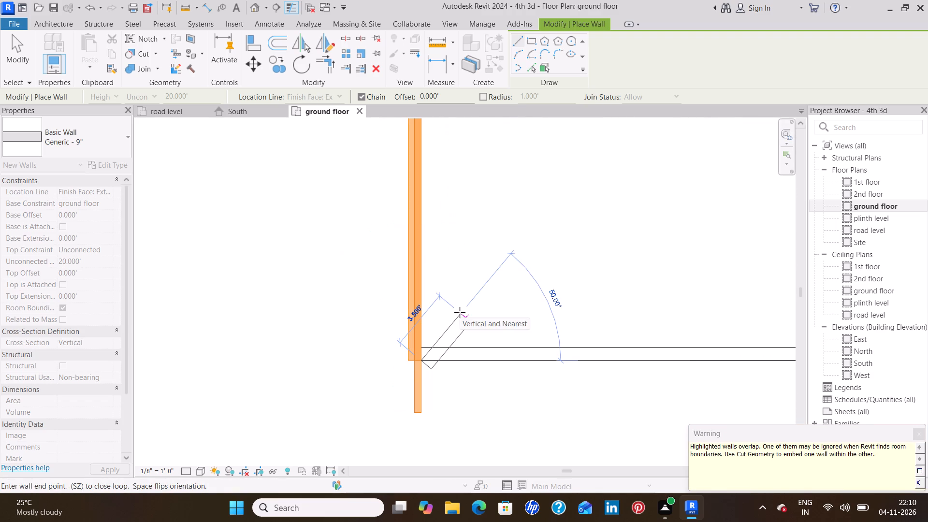
pyautogui.press('Escape')
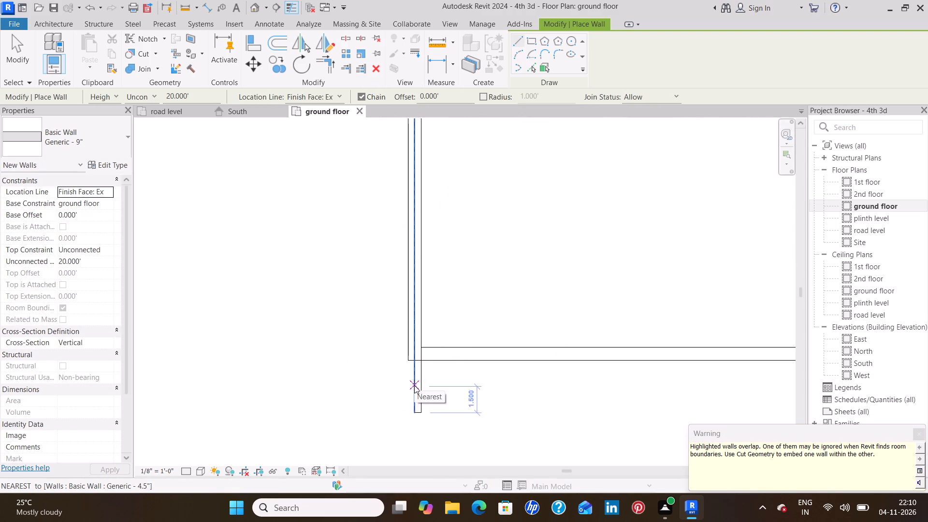
pyautogui.press('Escape')
# Delete the old Generic - 4.5" west wall overlapped by the new 9" wall.
pyautogui.click(414, 386)
pyautogui.press('Delete')
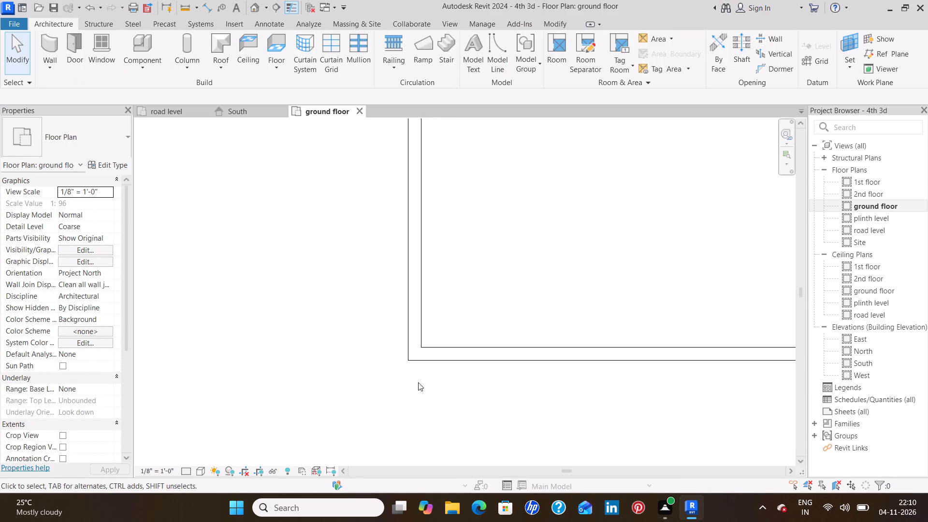
# Draw a Generic - 9" wall along the north wall's inner face from the inner northwest corner to the east wall's outer face, flipped to thicken outward.
pyautogui.scroll(-4, 502, 264)
pyautogui.moveTo(501, 283); pyautogui.dragTo(469, 348, button='middle')
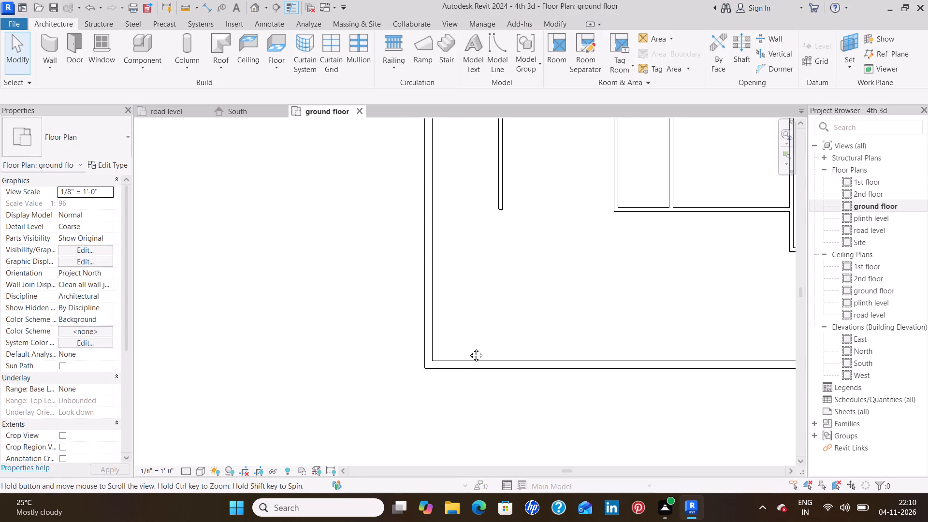
pyautogui.moveTo(469, 348); pyautogui.dragTo(419, 460, button='middle')
pyautogui.scroll(8, 381, 235)
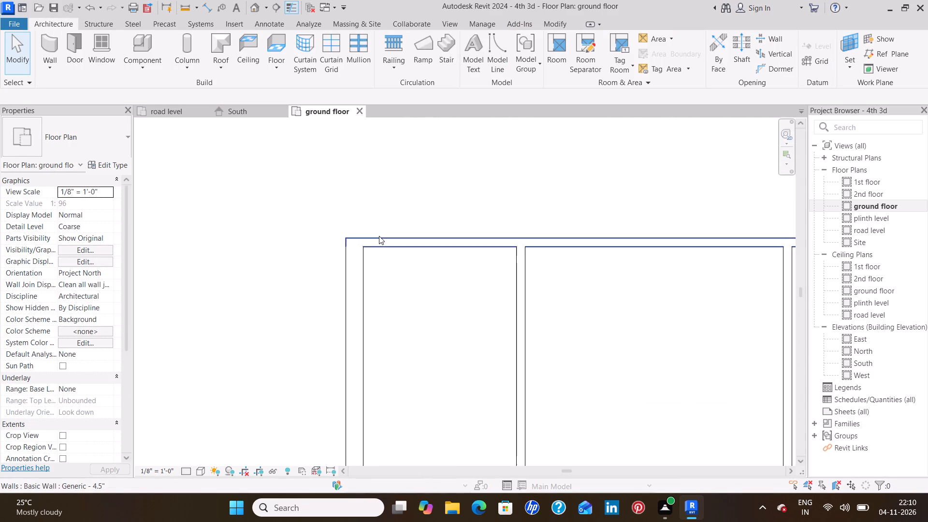
pyautogui.scroll(1, 379, 236)
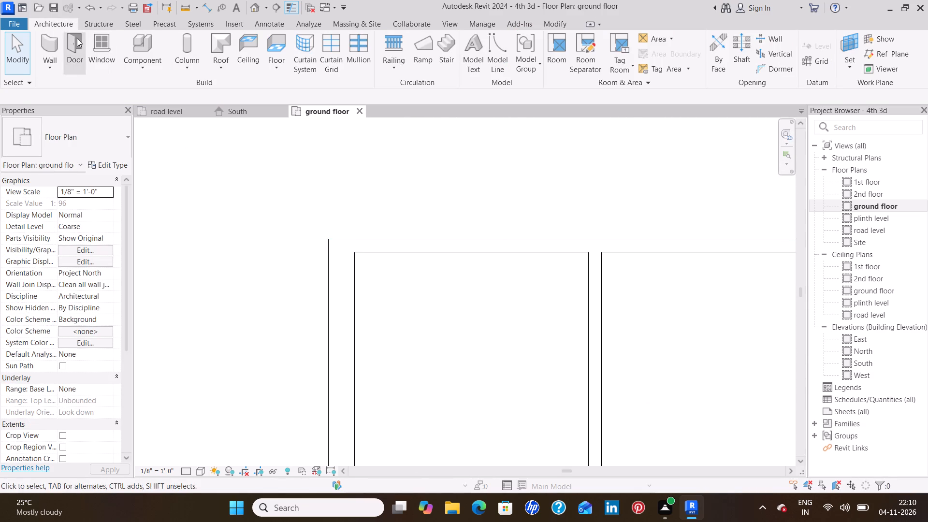
pyautogui.click(49, 43)
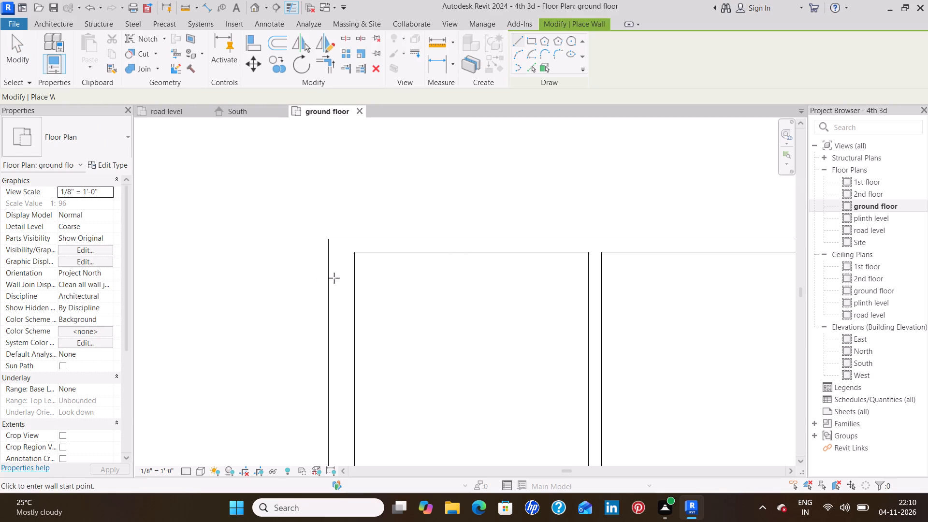
pyautogui.click(356, 257)
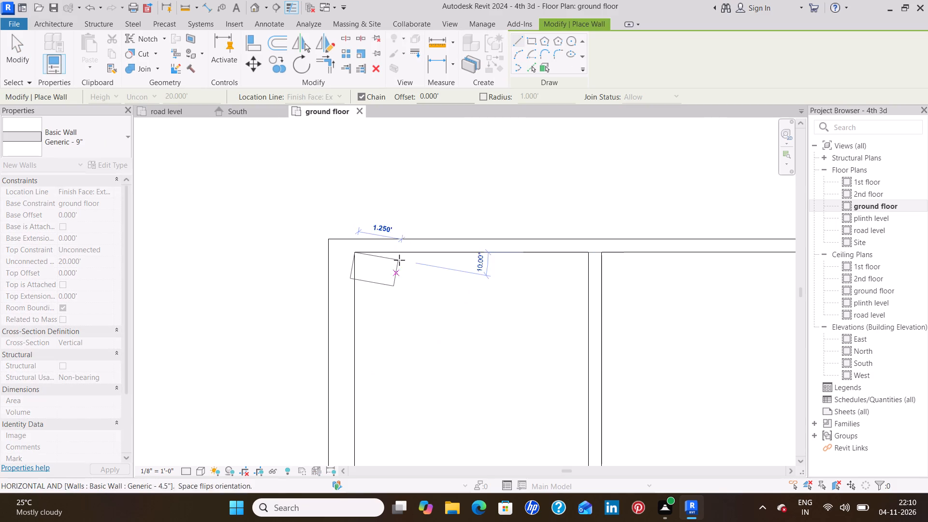
pyautogui.press('space')
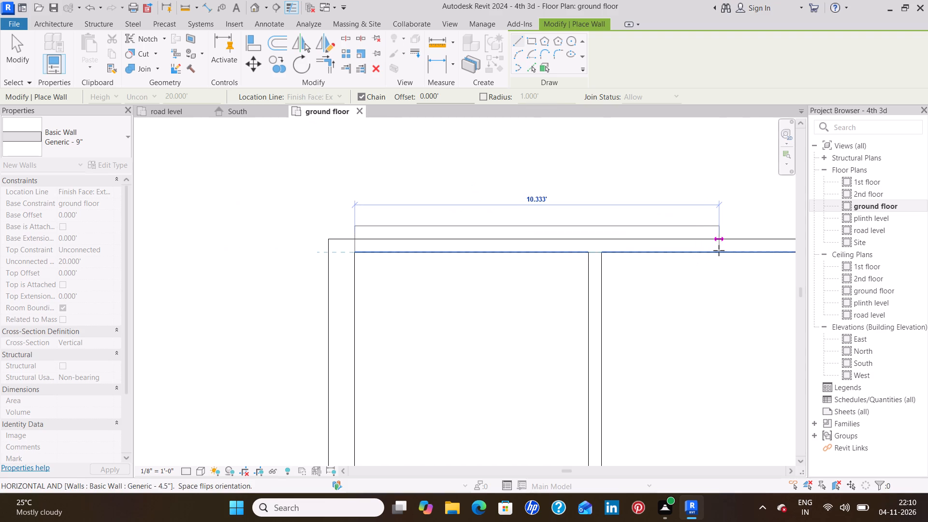
pyautogui.moveTo(718, 255); pyautogui.dragTo(528, 209, button='middle')
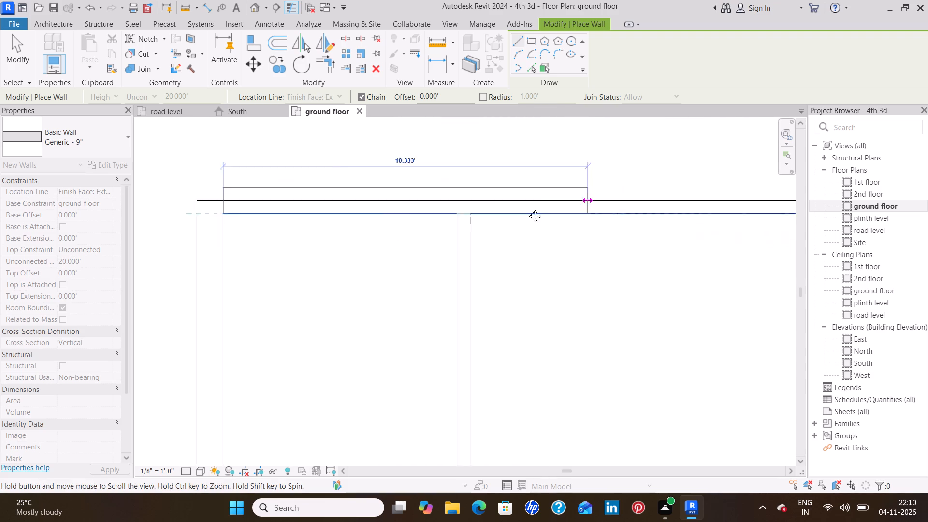
pyautogui.moveTo(528, 209); pyautogui.dragTo(272, 188, button='middle')
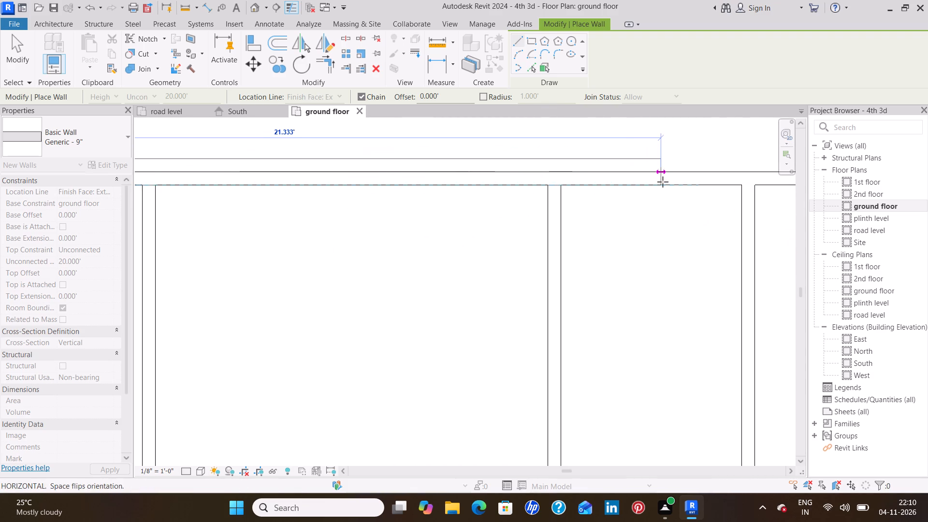
pyautogui.moveTo(663, 182); pyautogui.dragTo(318, 172, button='middle')
pyautogui.scroll(1, 669, 170)
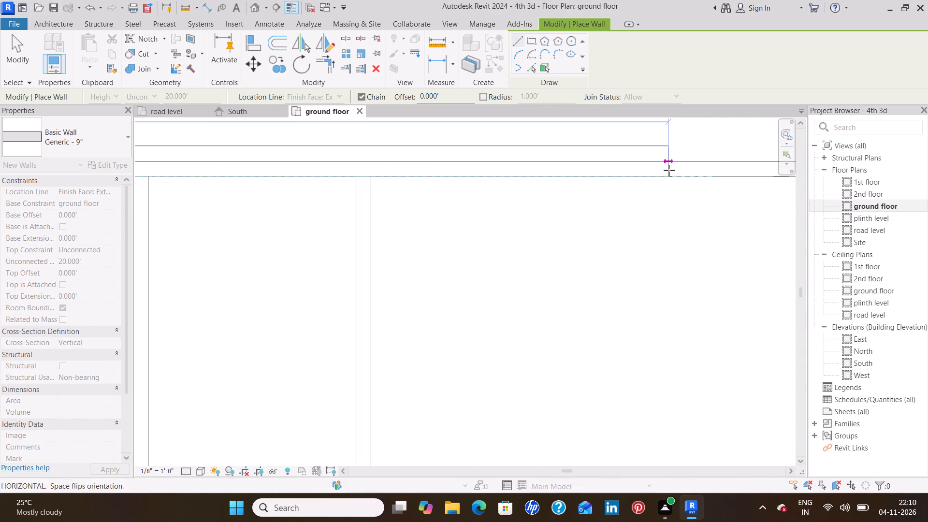
pyautogui.moveTo(576, 185); pyautogui.dragTo(333, 216, button='middle')
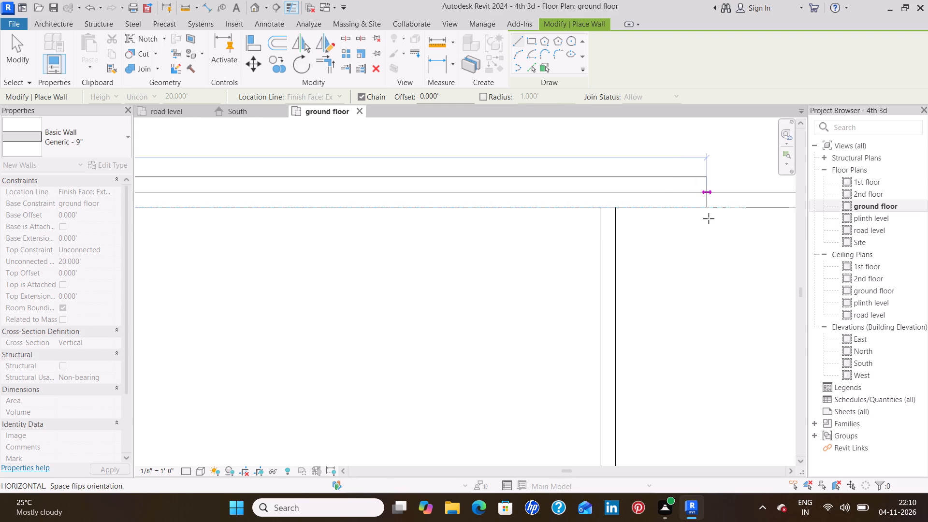
pyautogui.moveTo(699, 220); pyautogui.dragTo(310, 217, button='middle')
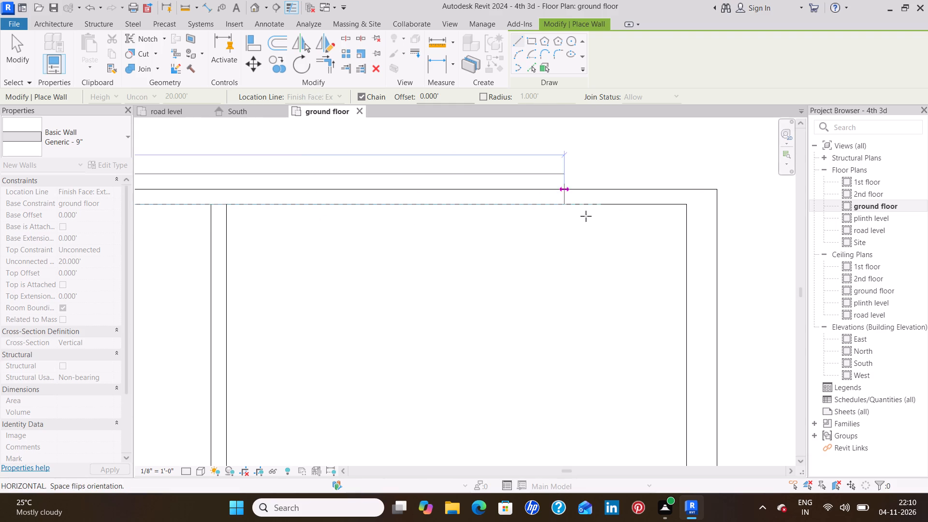
pyautogui.click(718, 212)
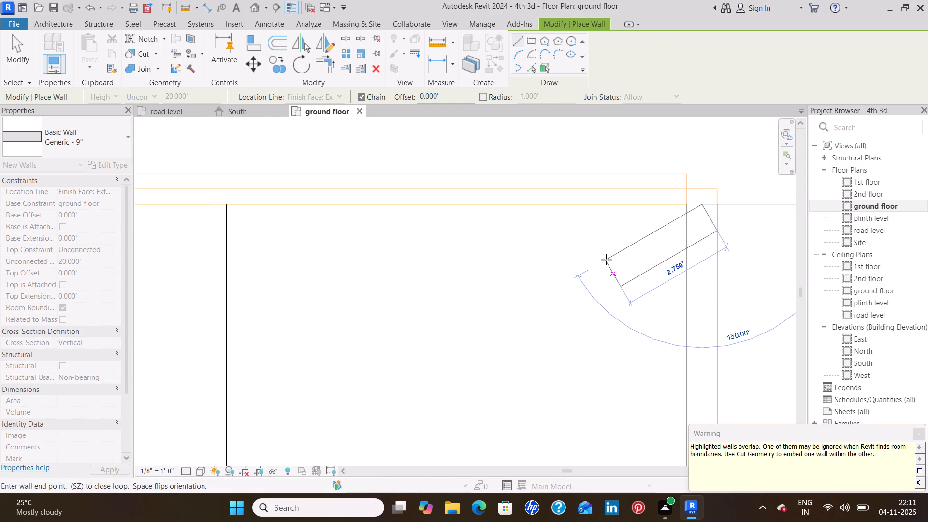
pyautogui.press('Escape')
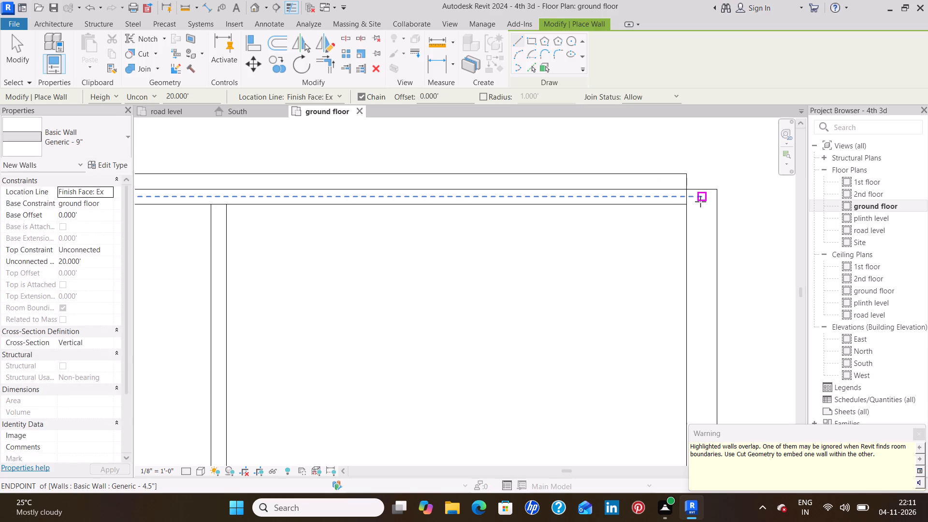
pyautogui.press('Escape')
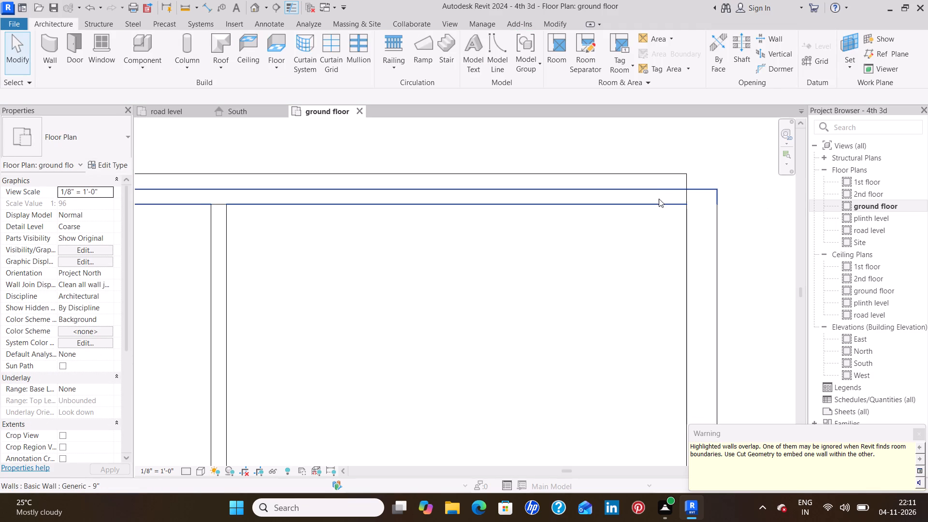
# Delete the old Generic - 4.5" north wall overlapped by the new 9" wall.
pyautogui.click(659, 199)
pyautogui.press('Delete')
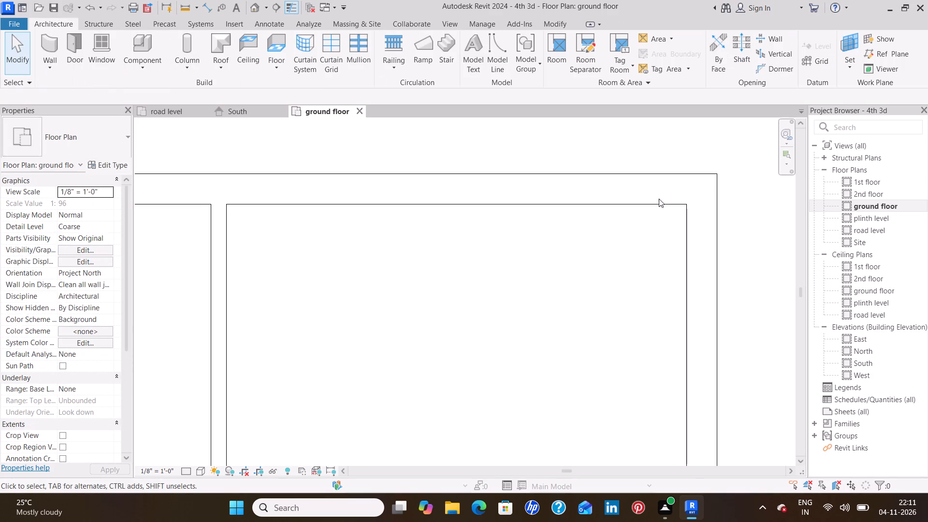
# Start the Wall command again and choose a wall type for the next ground-floor wall.
pyautogui.scroll(-5, 637, 223)
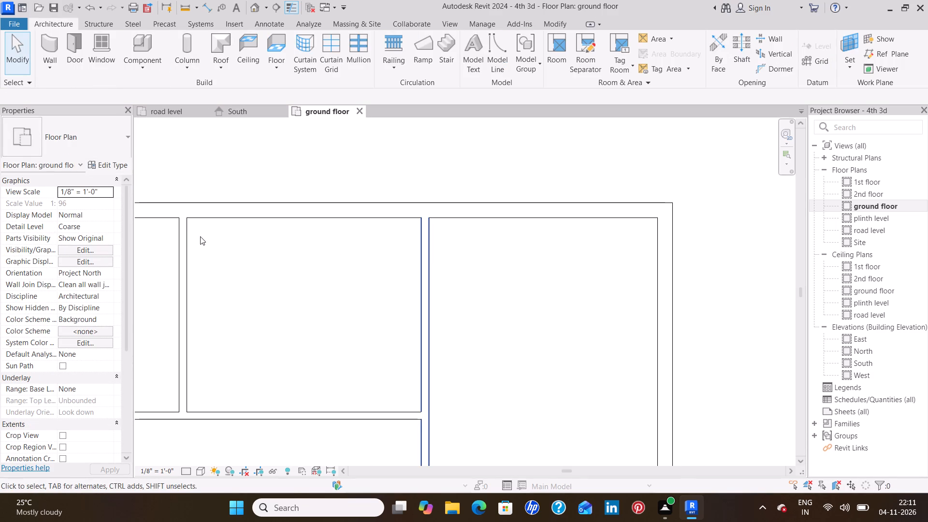
pyautogui.moveTo(200, 236); pyautogui.dragTo(519, 277, button='middle')
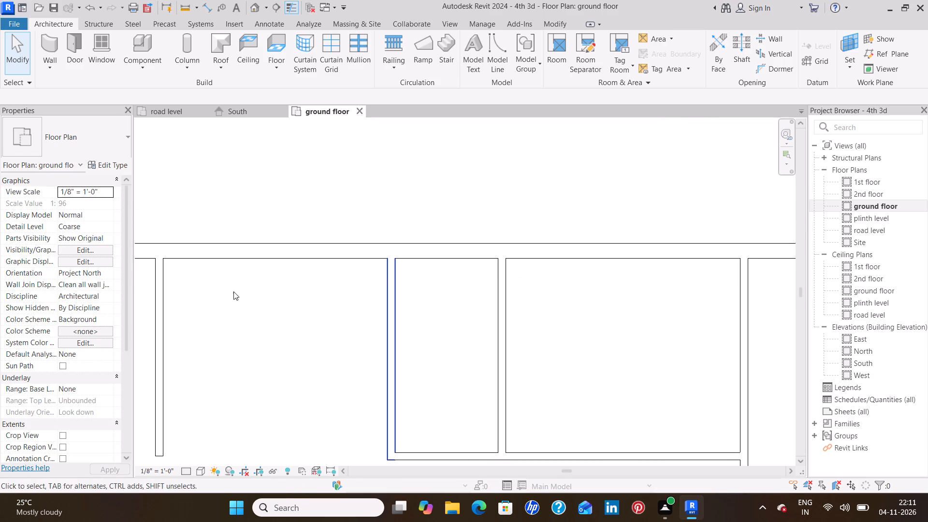
pyautogui.moveTo(235, 291); pyautogui.dragTo(367, 284, button='middle')
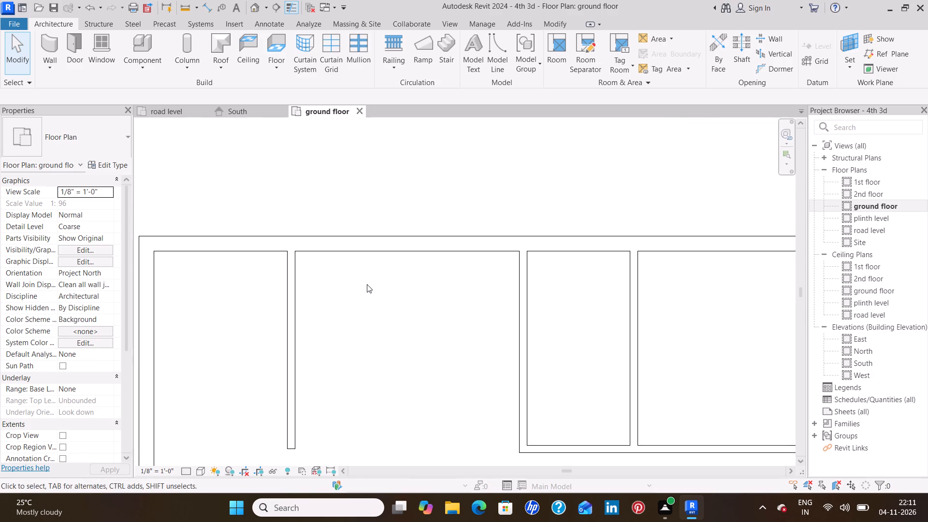
pyautogui.scroll(-6, 199, 299)
pyautogui.moveTo(195, 348); pyautogui.dragTo(227, 225, button='middle')
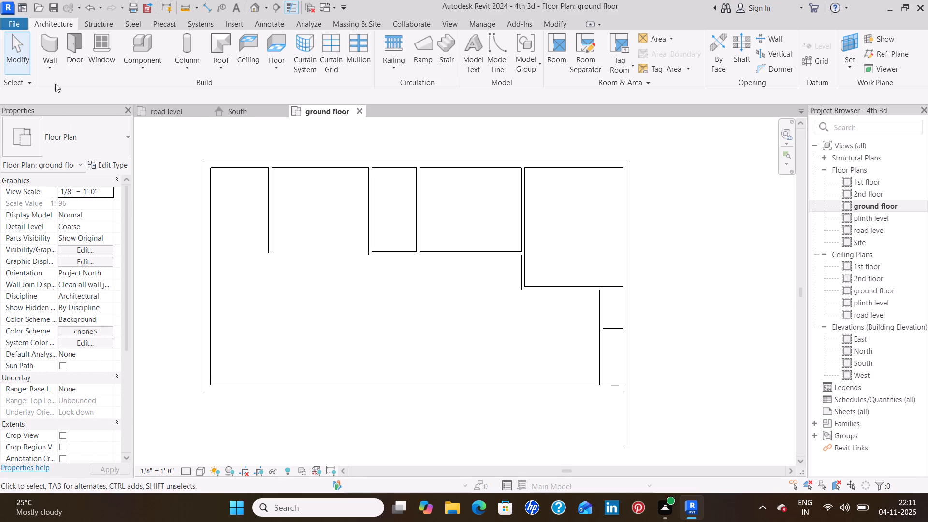
pyautogui.click(49, 50)
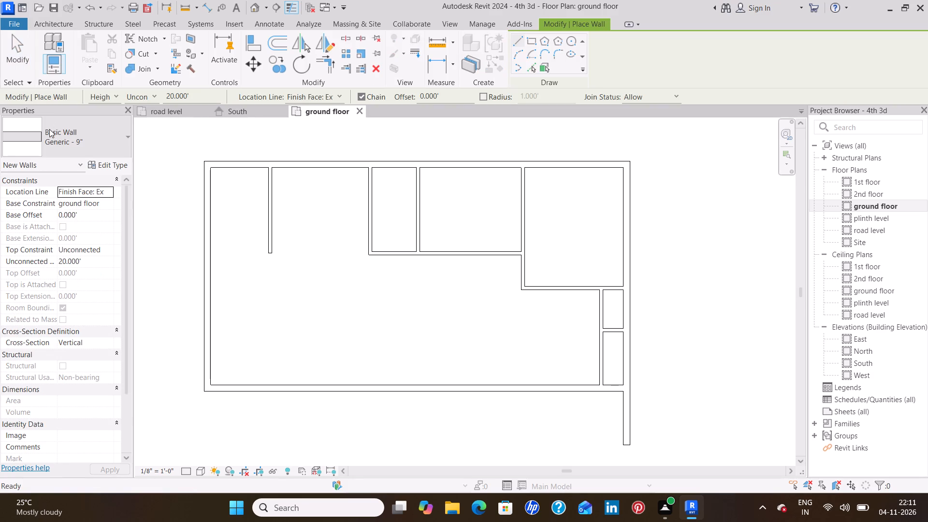
pyautogui.click(67, 145)
pyautogui.scroll(2, 64, 226)
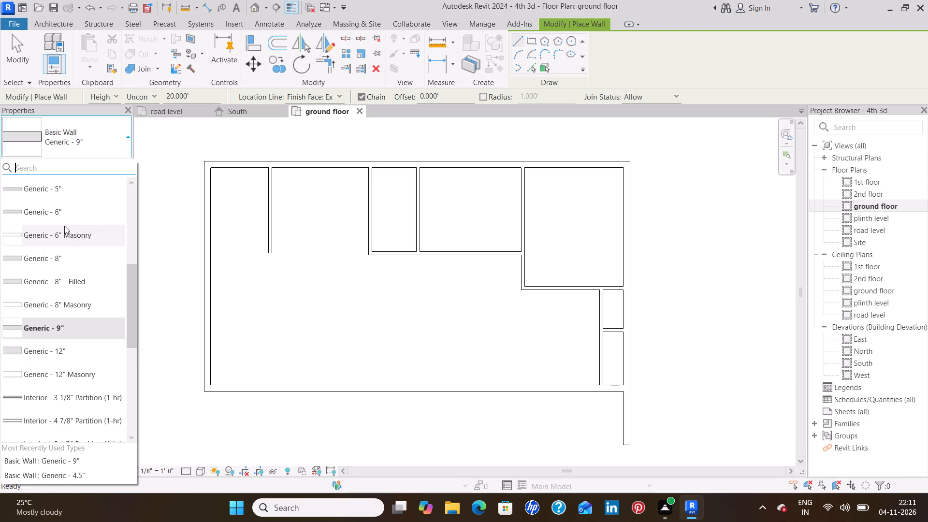
pyautogui.scroll(1, 64, 226)
pyautogui.click(66, 234)
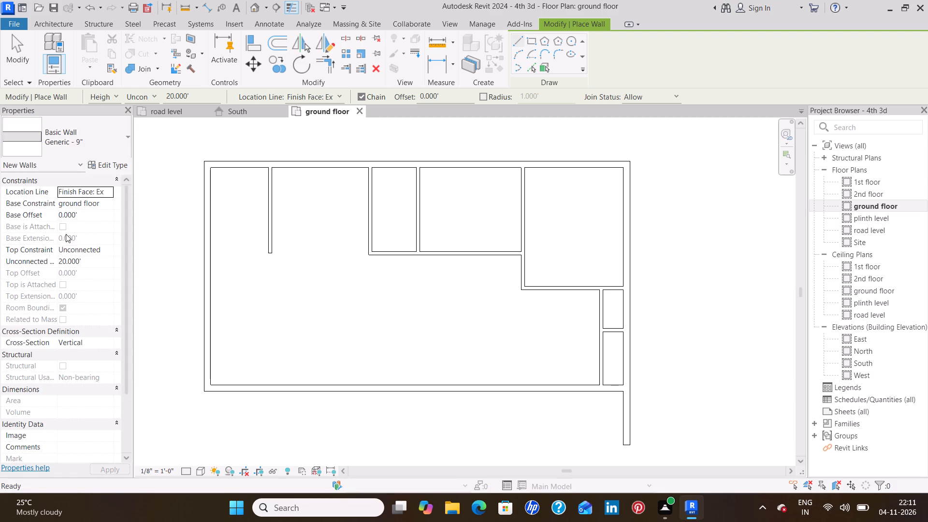
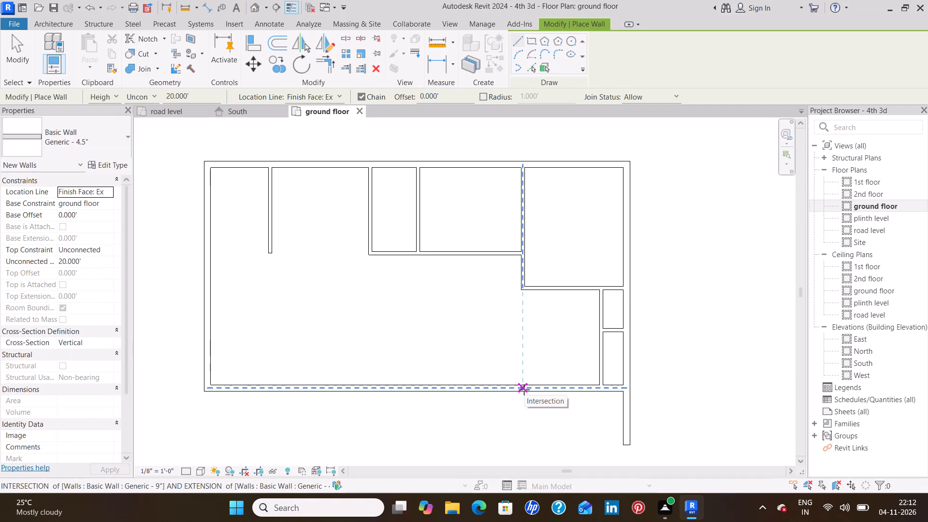
# Offset a copy of the 4.5" partition beside the two small southeast rooms 12'7" to the west.
pyautogui.press('Escape')
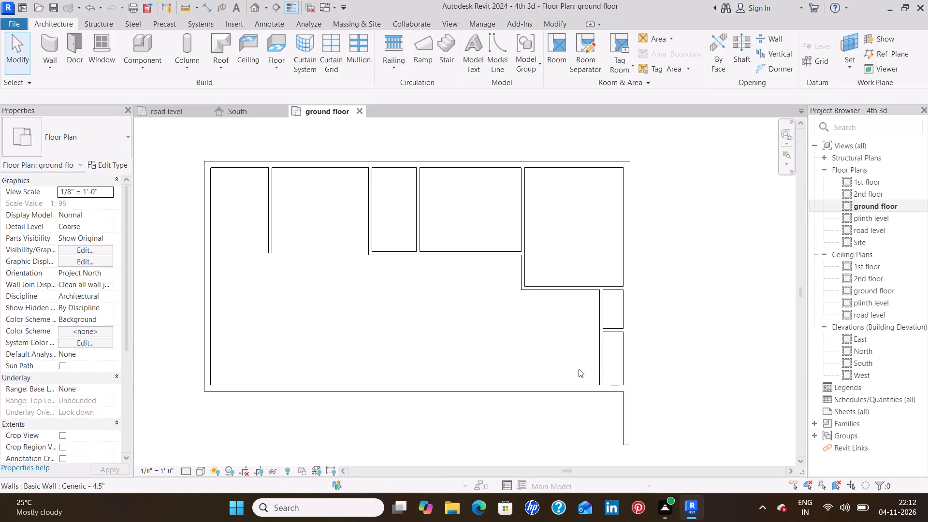
pyautogui.write('of')
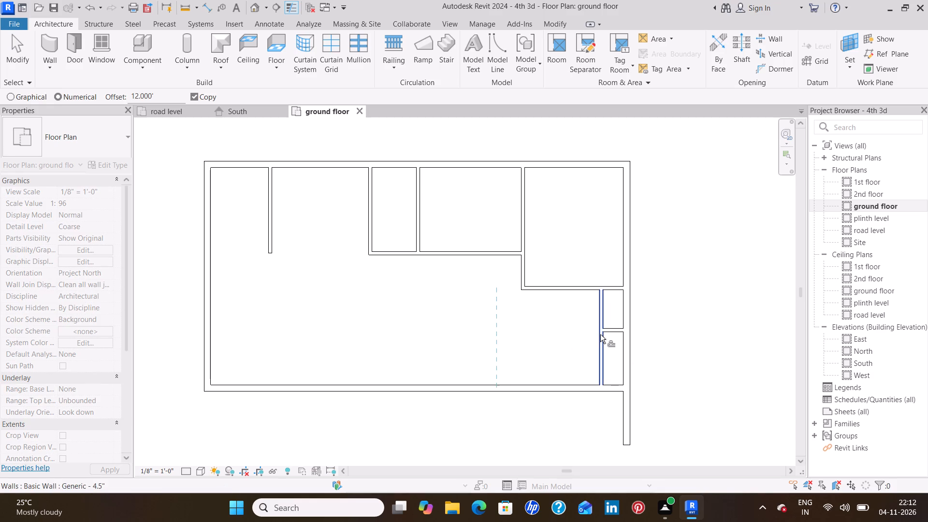
pyautogui.click(165, 101)
pyautogui.press('BackSpace')
pyautogui.press('BackSpace')
pyautogui.press('BackSpace')
pyautogui.press('BackSpace')
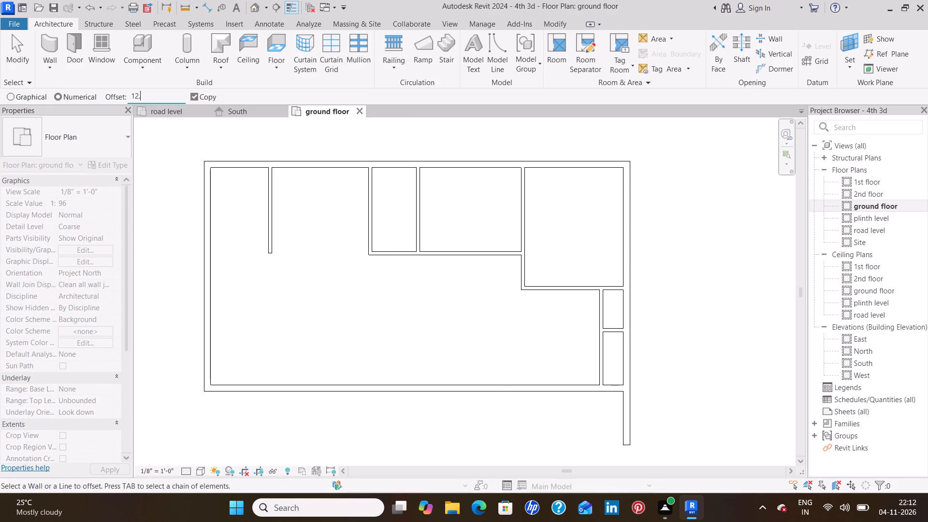
pyautogui.write('2"')
pyautogui.press('Return')
pyautogui.click(161, 94)
pyautogui.press('BackSpace')
pyautogui.press('BackSpace')
pyautogui.press('BackSpace')
pyautogui.press('BackSpace')
pyautogui.press('BackSpace')
pyautogui.press('BackSpace')
pyautogui.write('12')
pyautogui.press("'")
pyautogui.press('7')
pyautogui.hotkey('shift', '"')
pyautogui.press('Return')
pyautogui.click(600, 337)
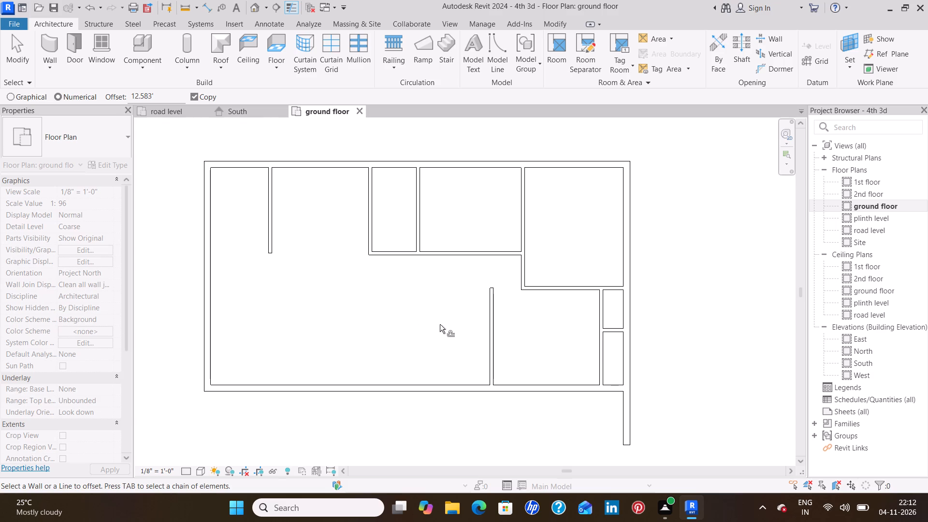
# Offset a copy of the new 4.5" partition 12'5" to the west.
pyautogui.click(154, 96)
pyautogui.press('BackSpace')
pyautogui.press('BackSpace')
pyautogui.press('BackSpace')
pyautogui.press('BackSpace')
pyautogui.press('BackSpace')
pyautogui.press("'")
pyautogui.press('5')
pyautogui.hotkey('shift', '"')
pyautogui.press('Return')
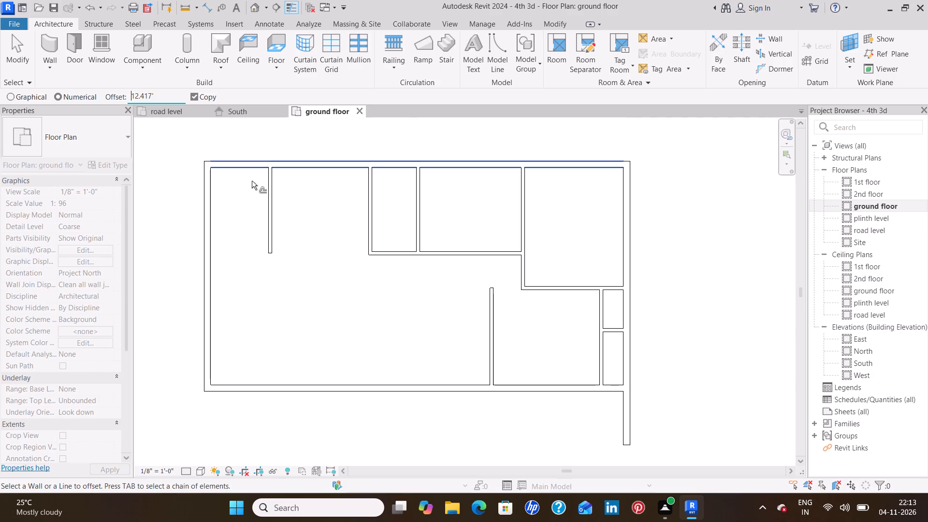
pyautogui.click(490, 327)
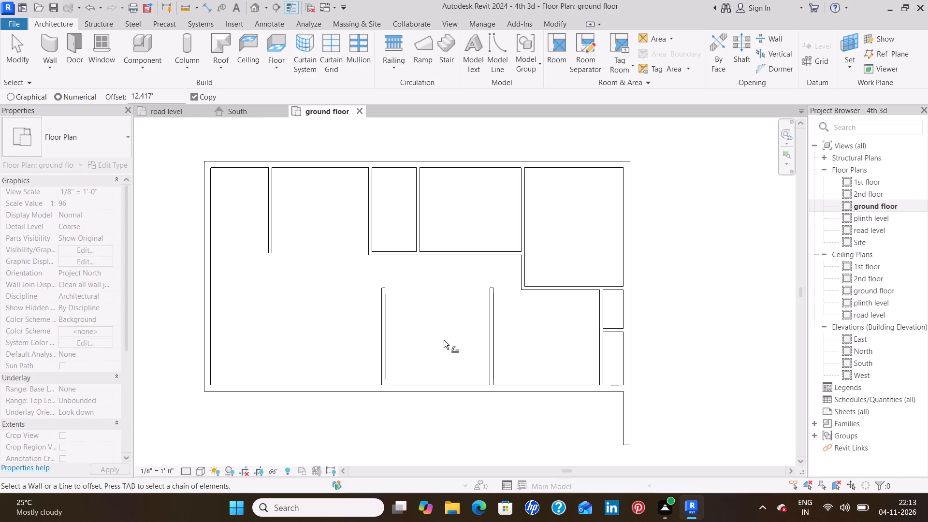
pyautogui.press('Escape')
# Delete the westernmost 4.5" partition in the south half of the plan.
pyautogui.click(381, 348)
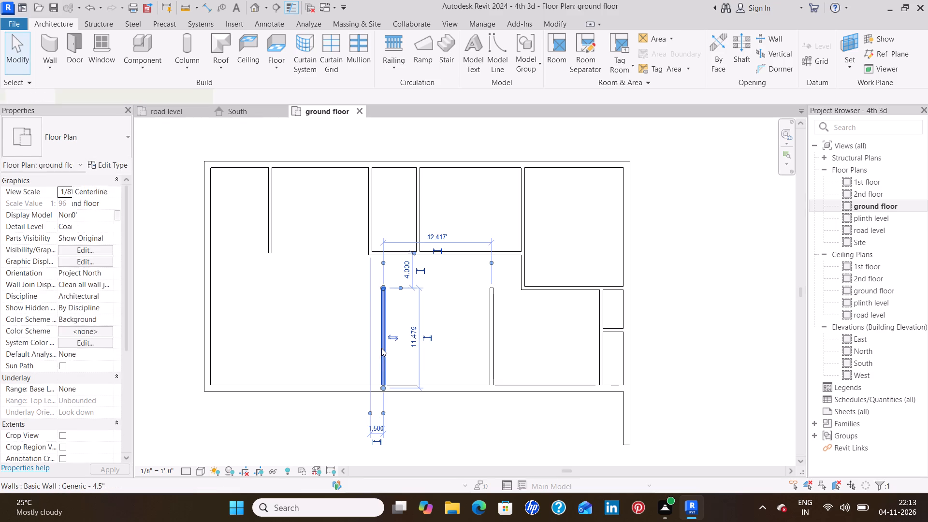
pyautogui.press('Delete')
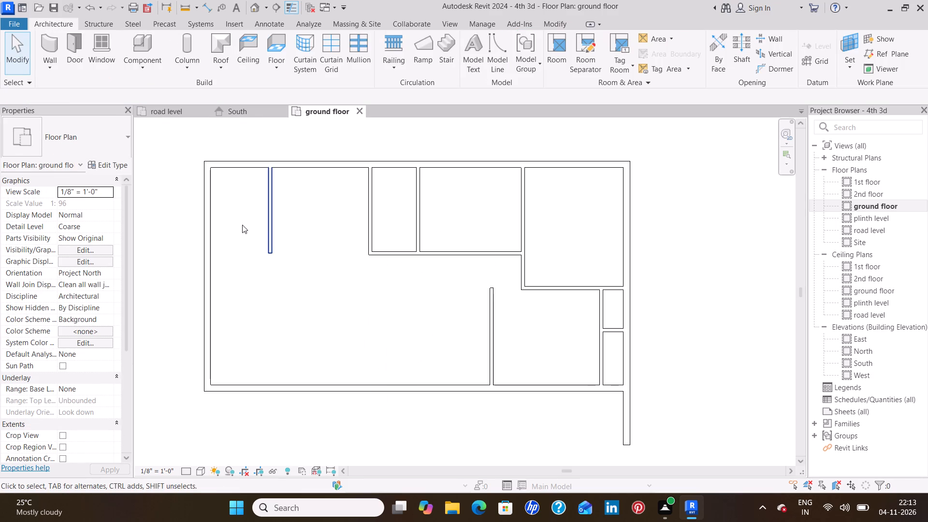
# Offset a copy of the freestanding 4.5" partition in the south half 15'5" to the west.
pyautogui.press('o')
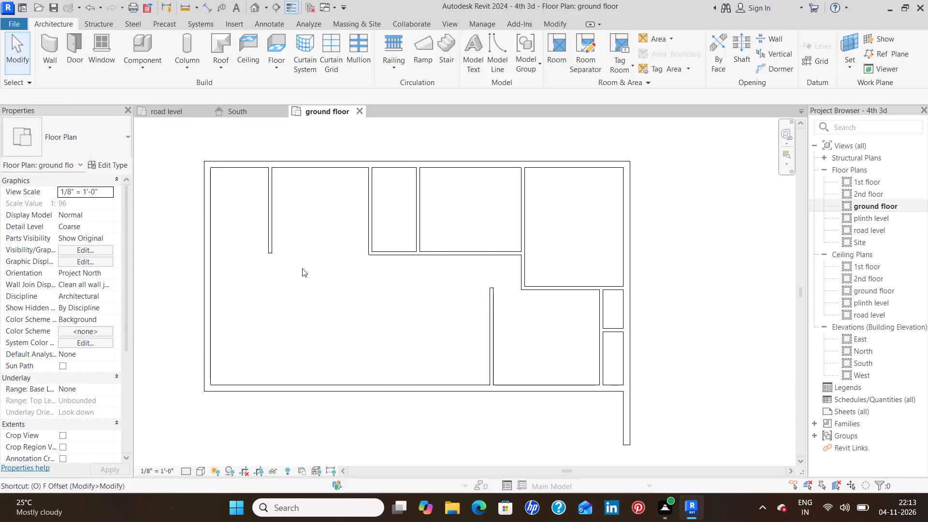
pyautogui.press('f')
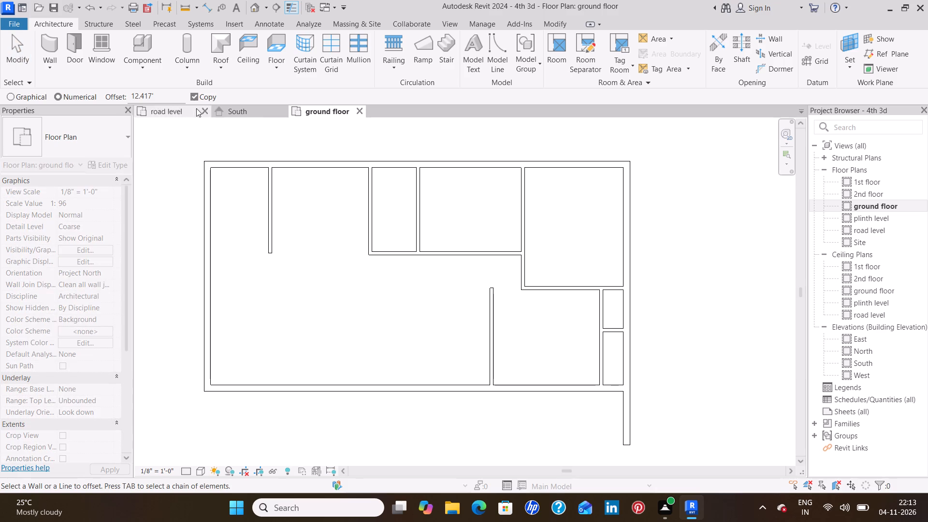
pyautogui.click(175, 101)
pyautogui.press('BackSpace')
pyautogui.press('BackSpace')
pyautogui.press('BackSpace')
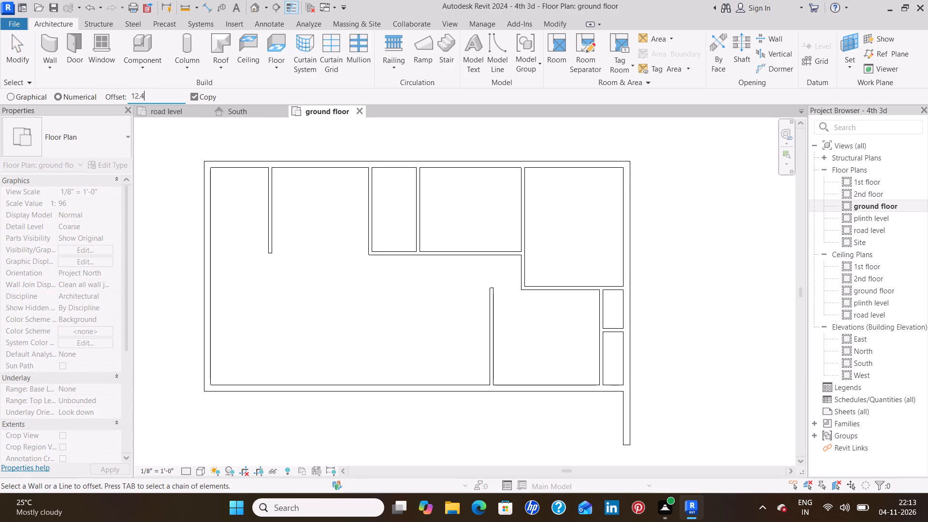
pyautogui.press('BackSpace')
pyautogui.press('BackSpace')
pyautogui.press('BackSpace')
pyautogui.write("5'")
pyautogui.press('5')
pyautogui.hotkey('shift', '"')
pyautogui.press('Return')
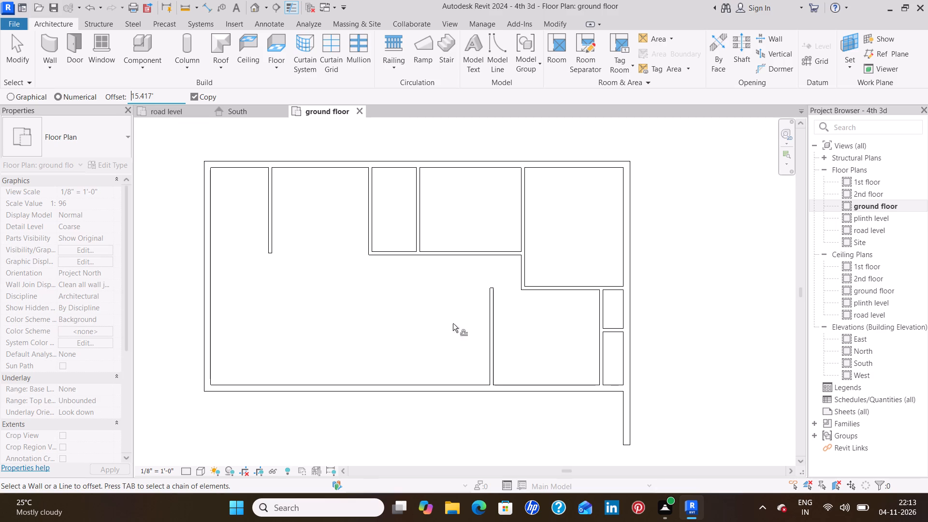
pyautogui.click(489, 329)
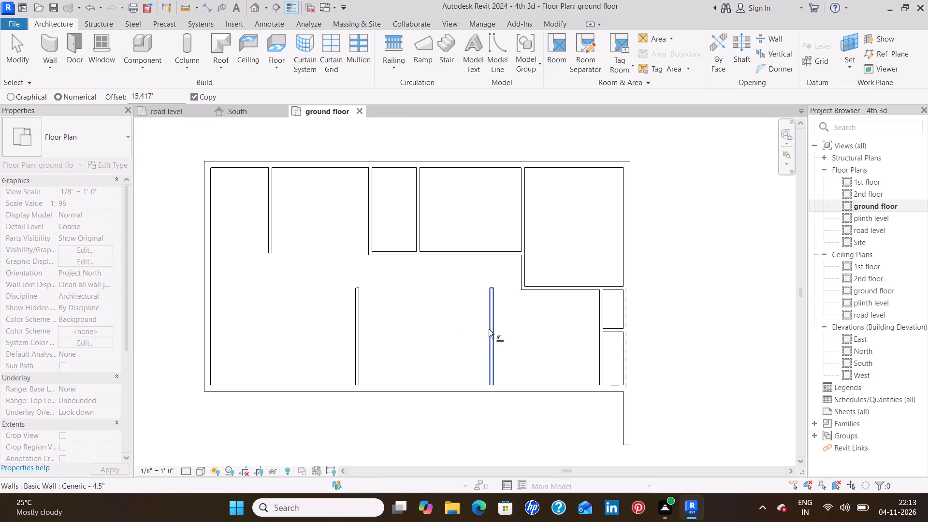
pyautogui.press('Escape')
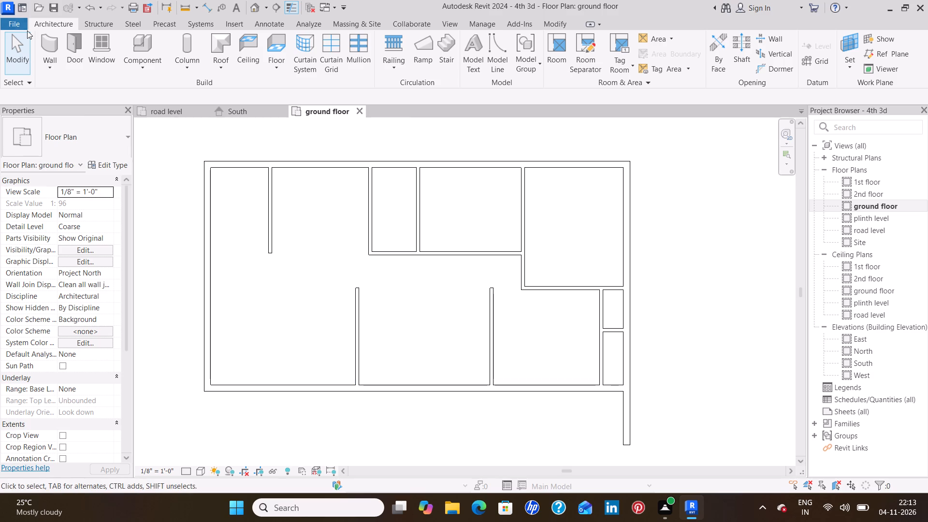
# Draw a Generic - 4.5" wall about 16.8' long from the north end of the westernmost south partition to the west wall.
pyautogui.click(40, 43)
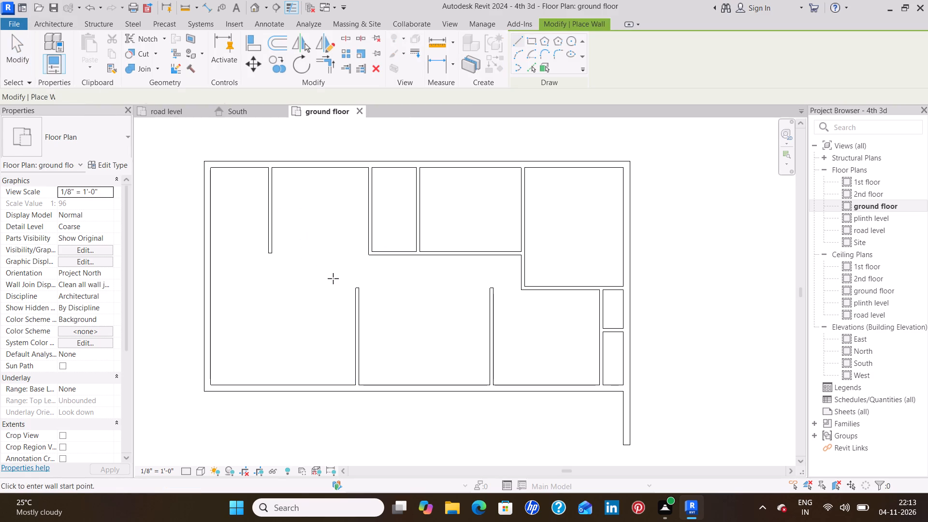
pyautogui.click(357, 289)
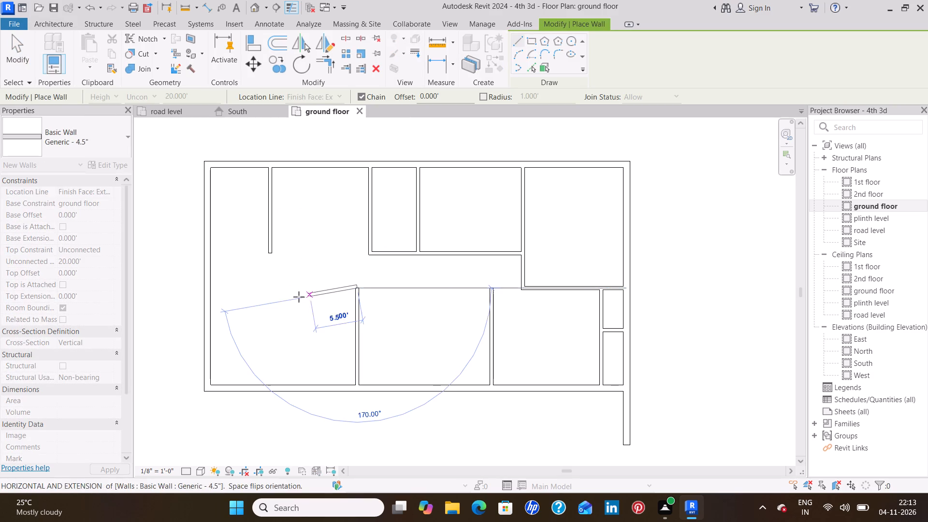
pyautogui.click(208, 286)
pyautogui.press('Escape')
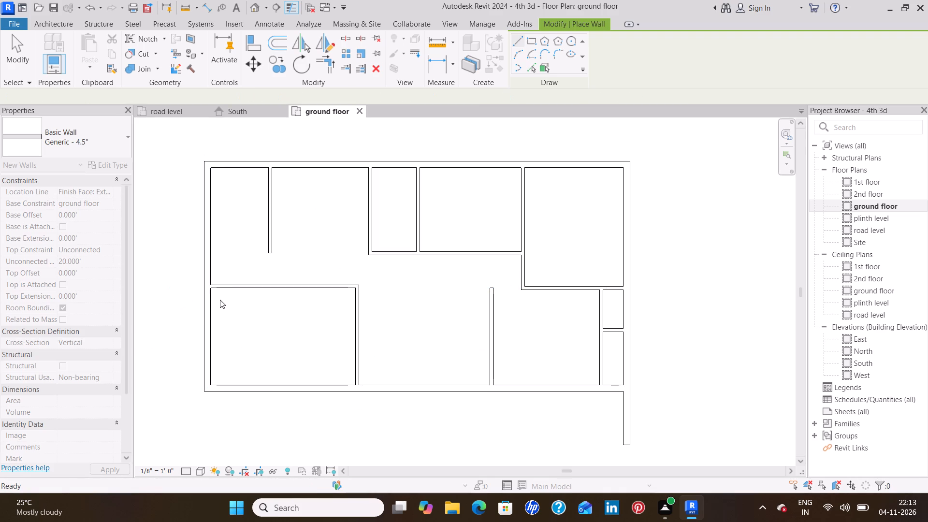
pyautogui.press('Escape')
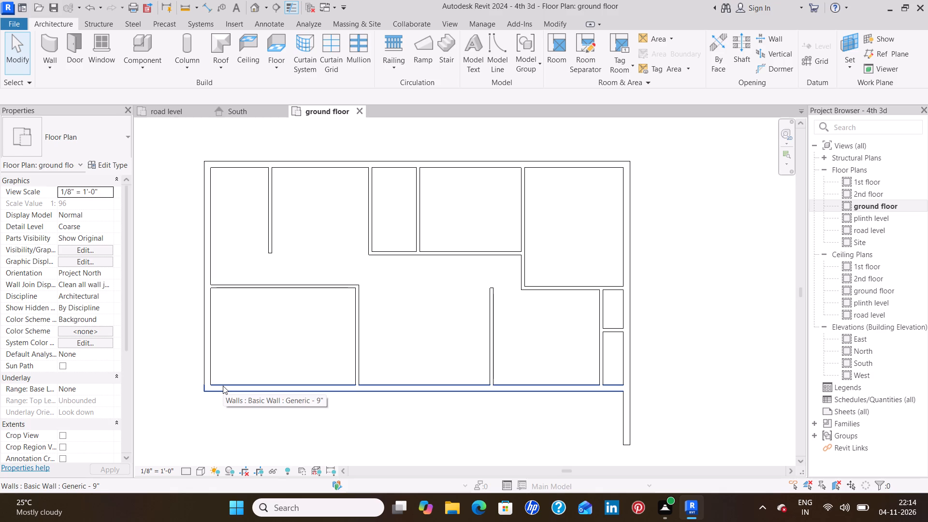
# Shorten the Generic - 9" west wall to about 14' by moving its south end up to the new horizontal partition.
pyautogui.click(209, 359)
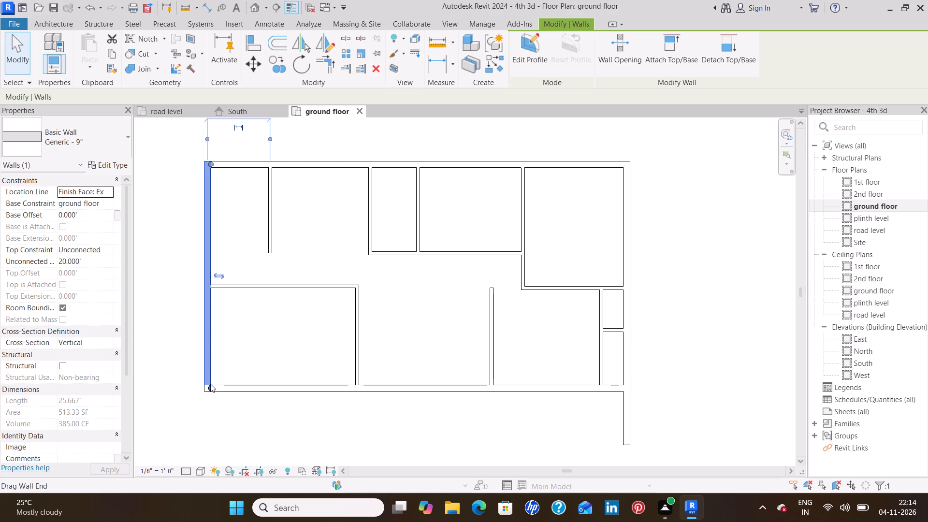
pyautogui.moveTo(212, 386); pyautogui.dragTo(215, 296)
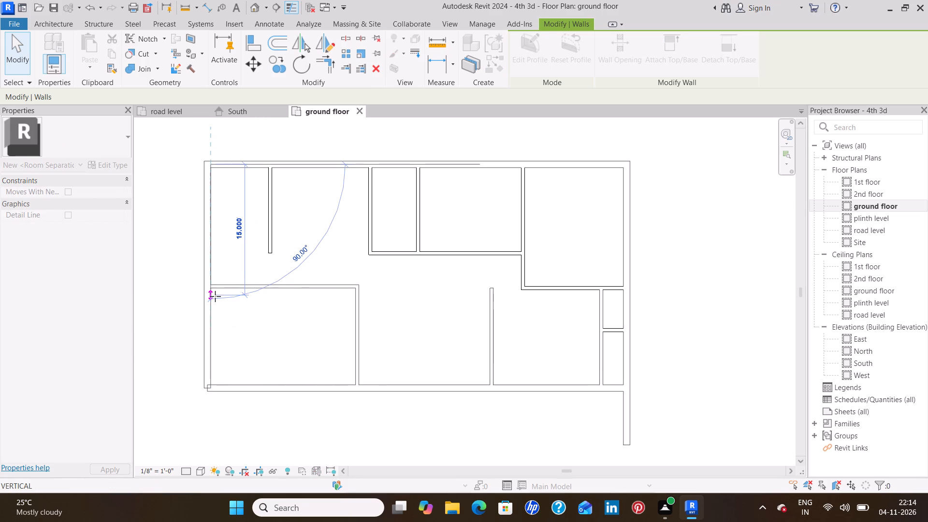
pyautogui.moveTo(215, 296); pyautogui.dragTo(211, 288)
pyautogui.click(211, 287)
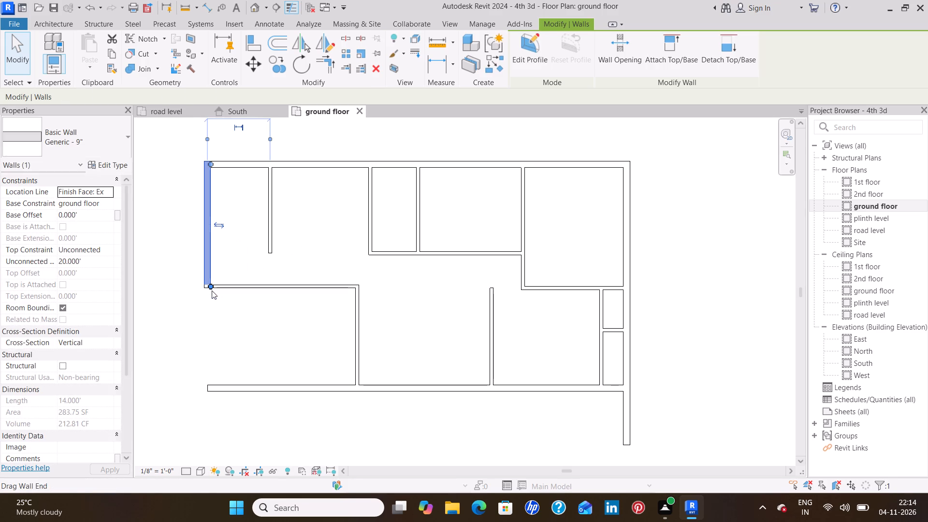
pyautogui.scroll(2, 217, 298)
pyautogui.press('Escape')
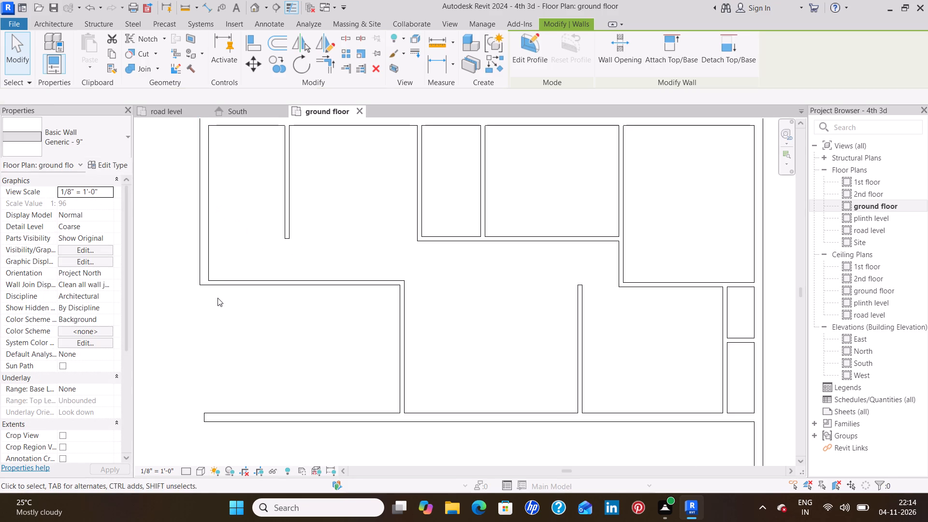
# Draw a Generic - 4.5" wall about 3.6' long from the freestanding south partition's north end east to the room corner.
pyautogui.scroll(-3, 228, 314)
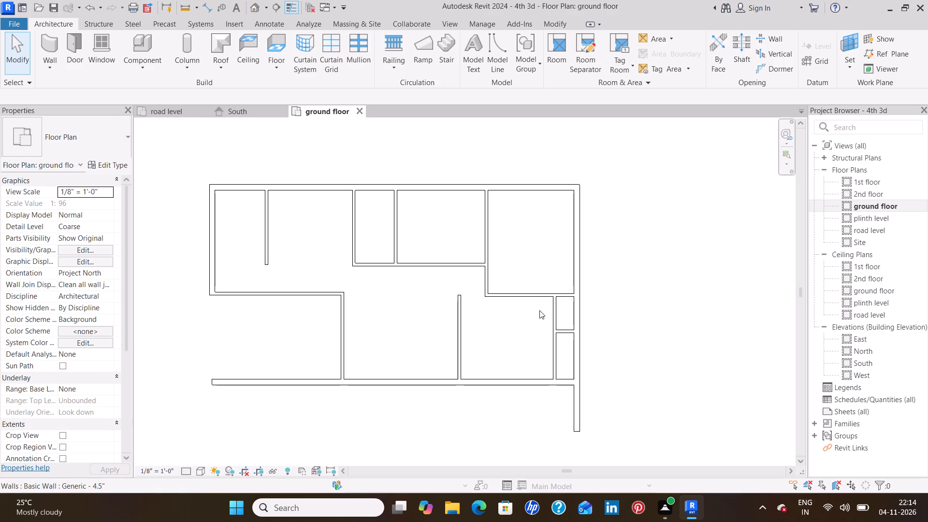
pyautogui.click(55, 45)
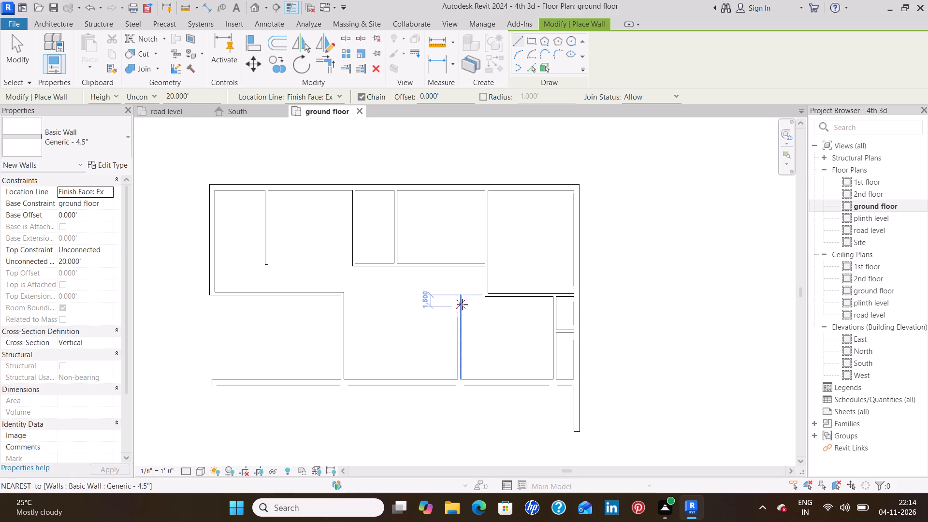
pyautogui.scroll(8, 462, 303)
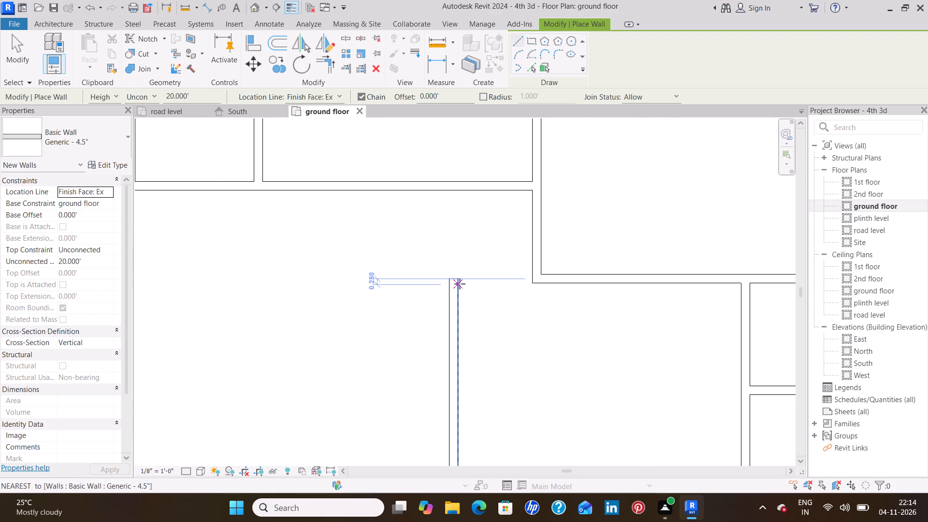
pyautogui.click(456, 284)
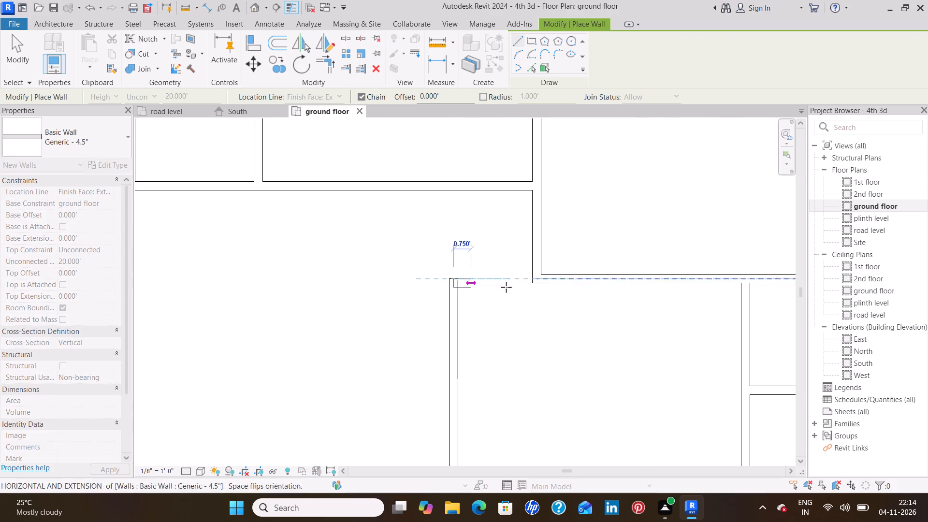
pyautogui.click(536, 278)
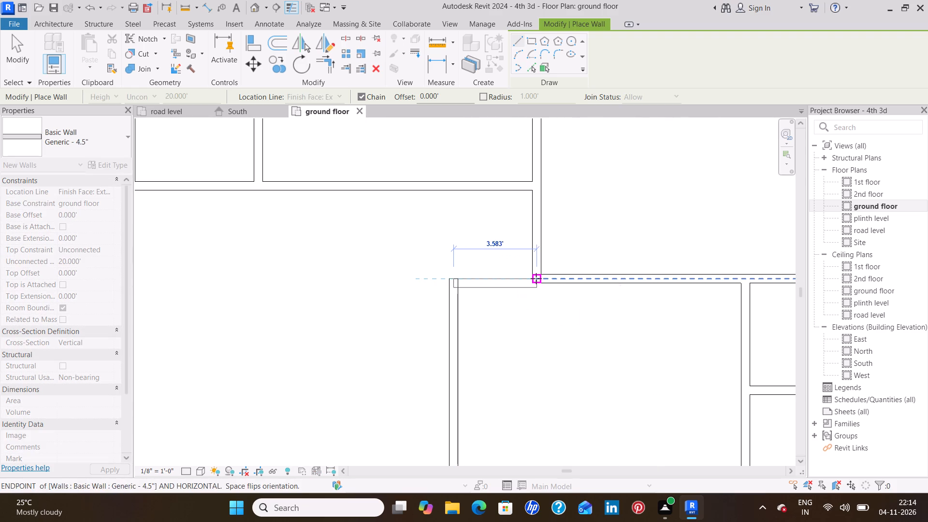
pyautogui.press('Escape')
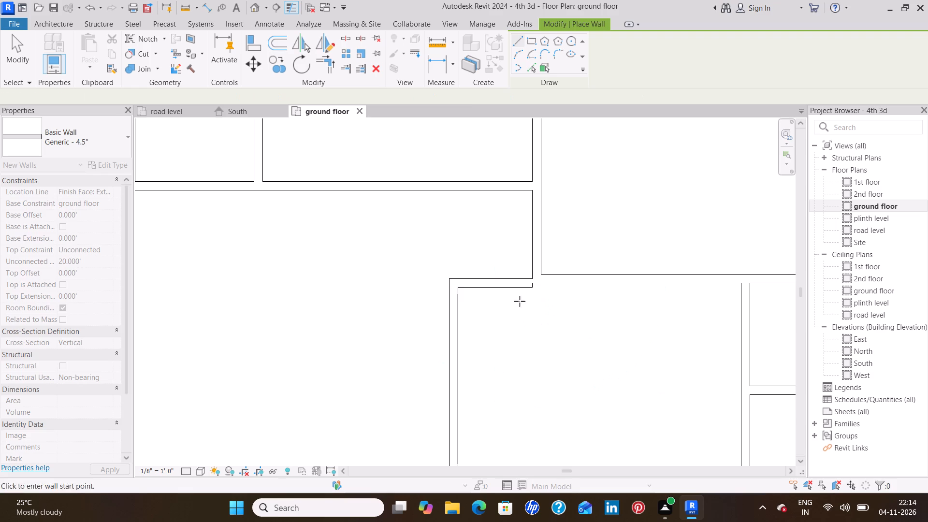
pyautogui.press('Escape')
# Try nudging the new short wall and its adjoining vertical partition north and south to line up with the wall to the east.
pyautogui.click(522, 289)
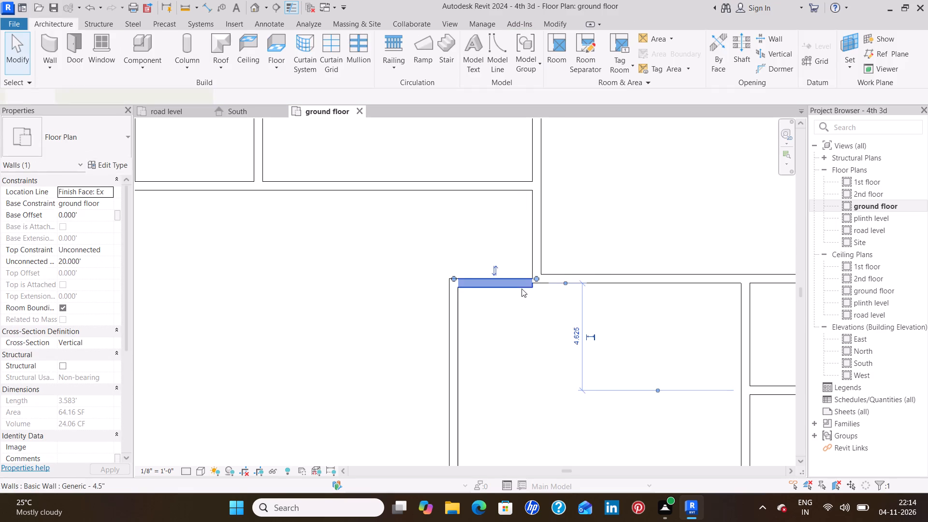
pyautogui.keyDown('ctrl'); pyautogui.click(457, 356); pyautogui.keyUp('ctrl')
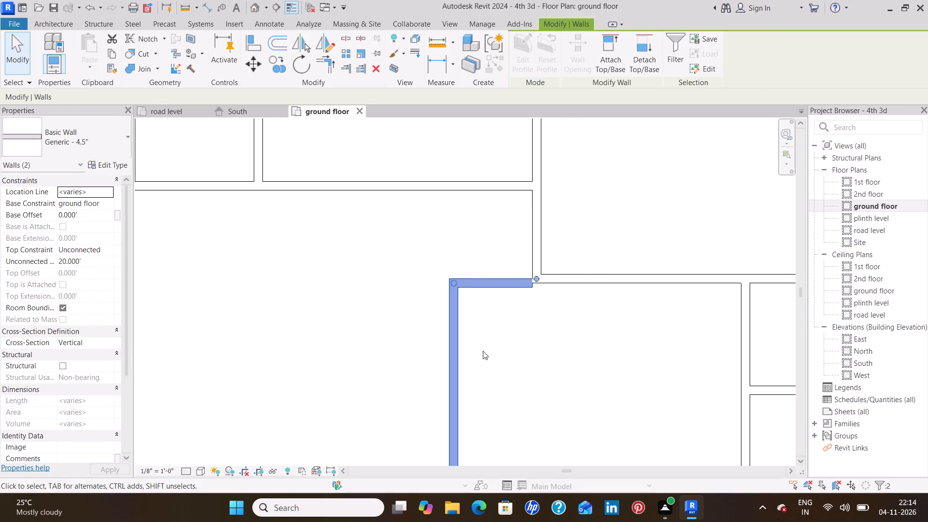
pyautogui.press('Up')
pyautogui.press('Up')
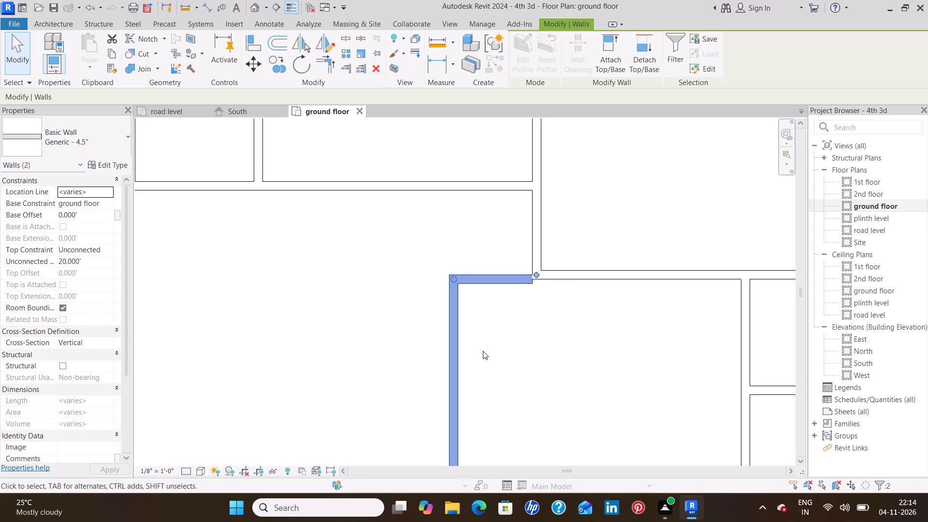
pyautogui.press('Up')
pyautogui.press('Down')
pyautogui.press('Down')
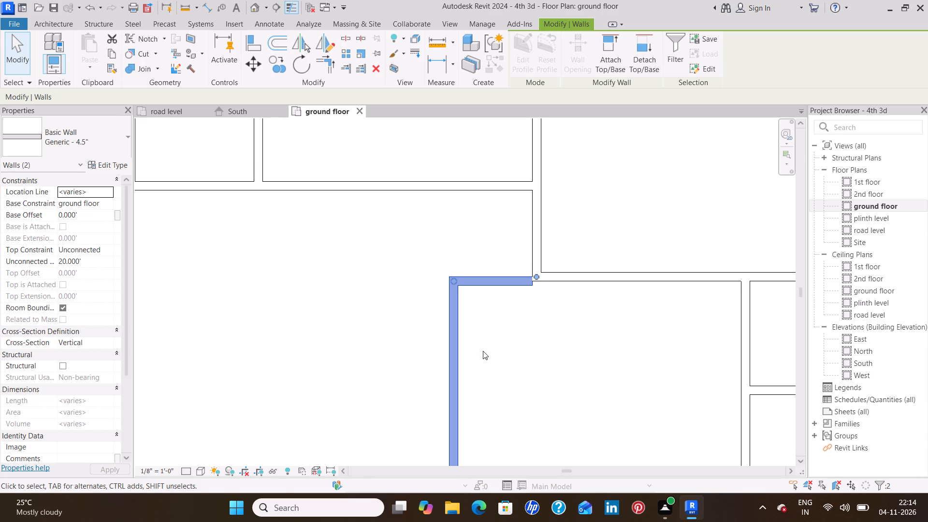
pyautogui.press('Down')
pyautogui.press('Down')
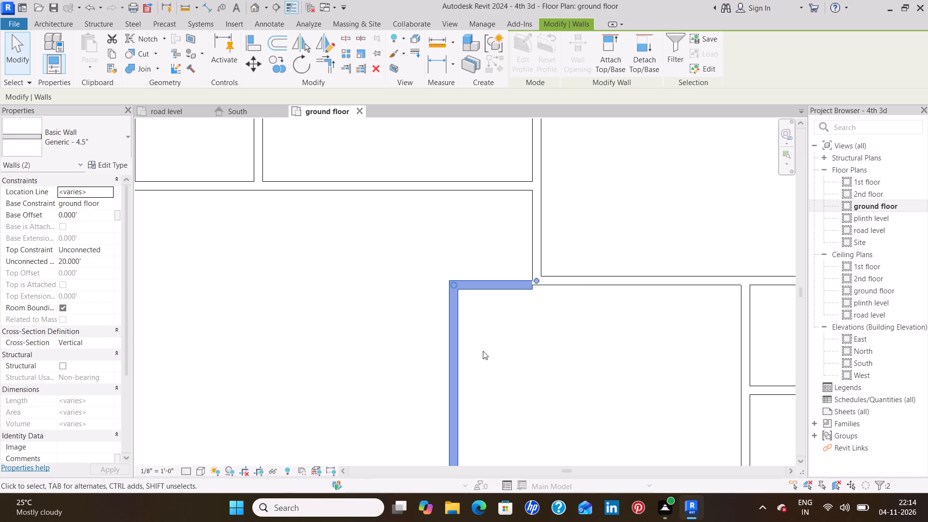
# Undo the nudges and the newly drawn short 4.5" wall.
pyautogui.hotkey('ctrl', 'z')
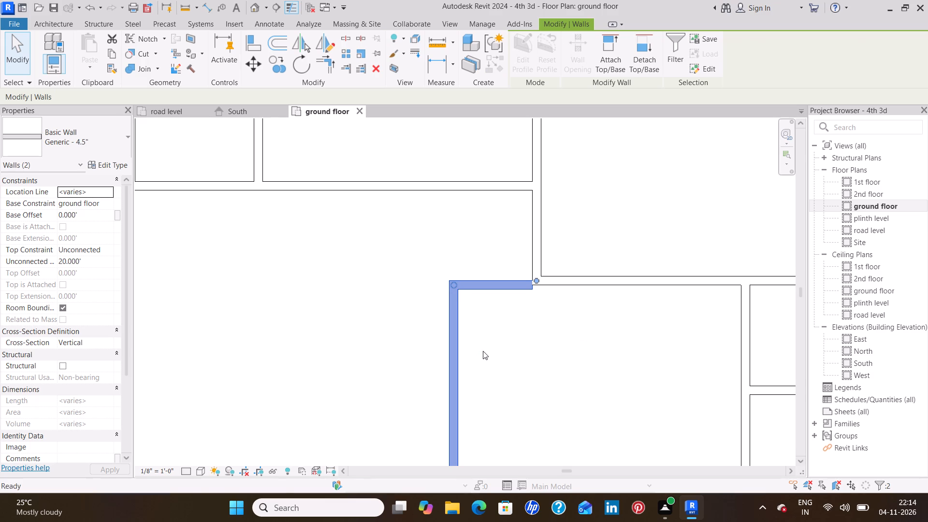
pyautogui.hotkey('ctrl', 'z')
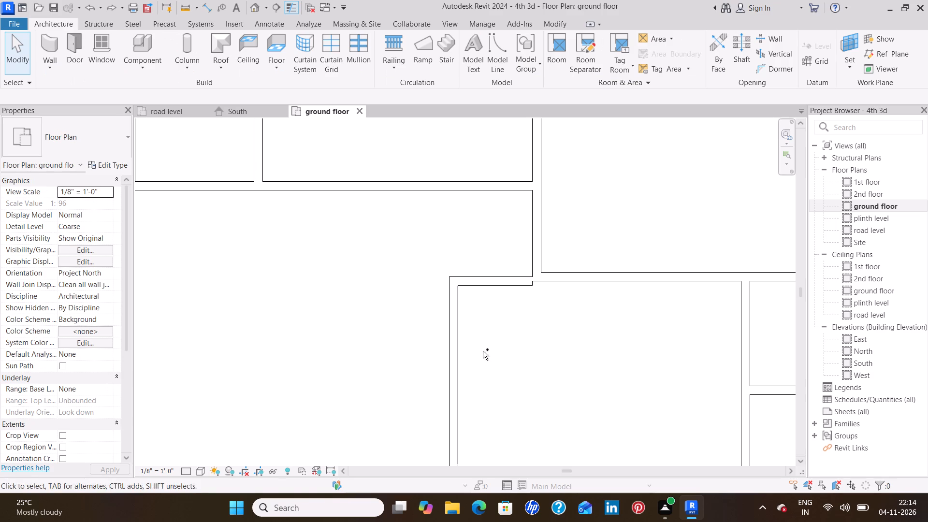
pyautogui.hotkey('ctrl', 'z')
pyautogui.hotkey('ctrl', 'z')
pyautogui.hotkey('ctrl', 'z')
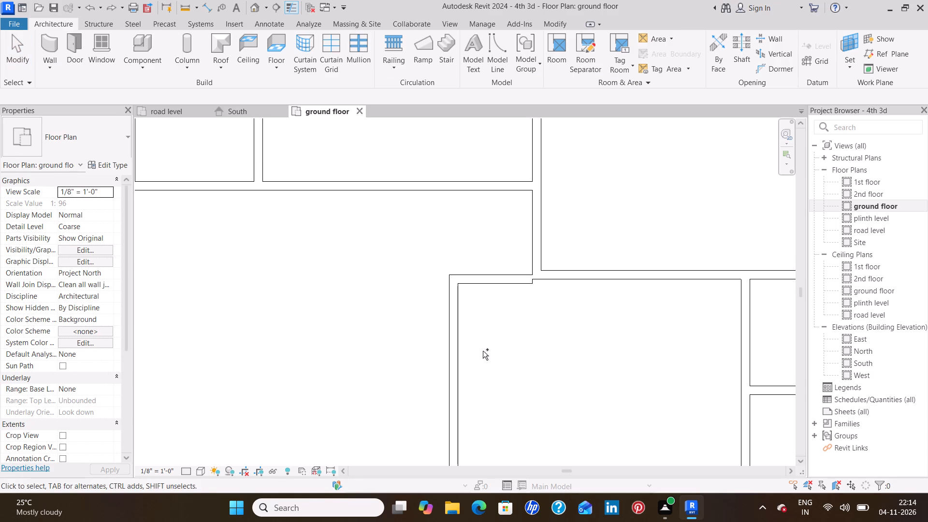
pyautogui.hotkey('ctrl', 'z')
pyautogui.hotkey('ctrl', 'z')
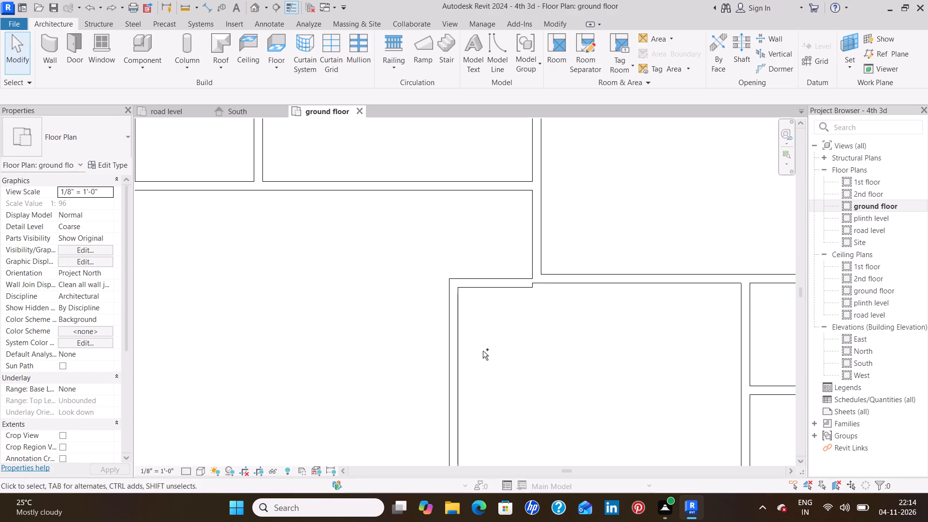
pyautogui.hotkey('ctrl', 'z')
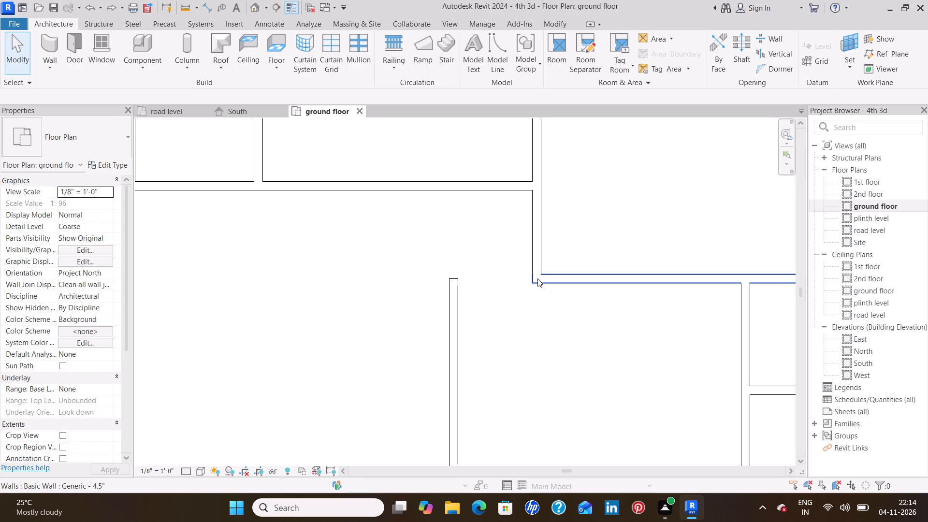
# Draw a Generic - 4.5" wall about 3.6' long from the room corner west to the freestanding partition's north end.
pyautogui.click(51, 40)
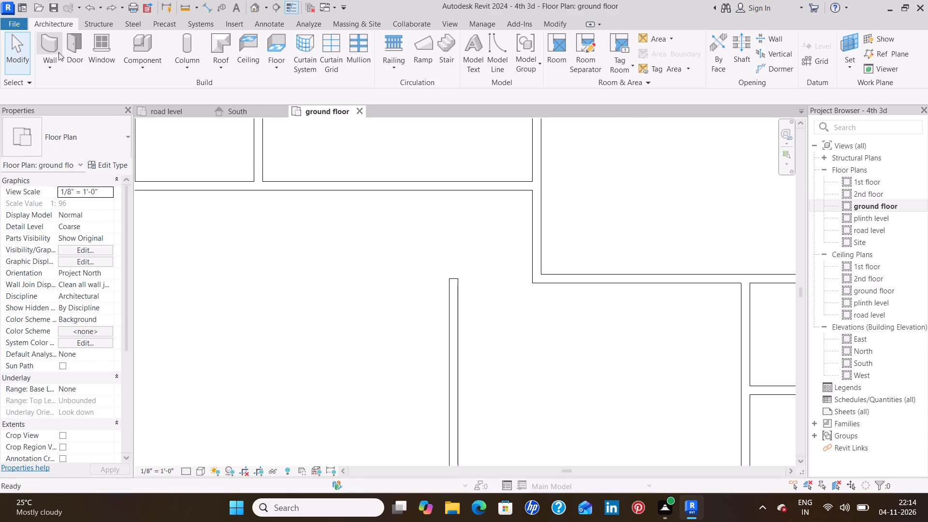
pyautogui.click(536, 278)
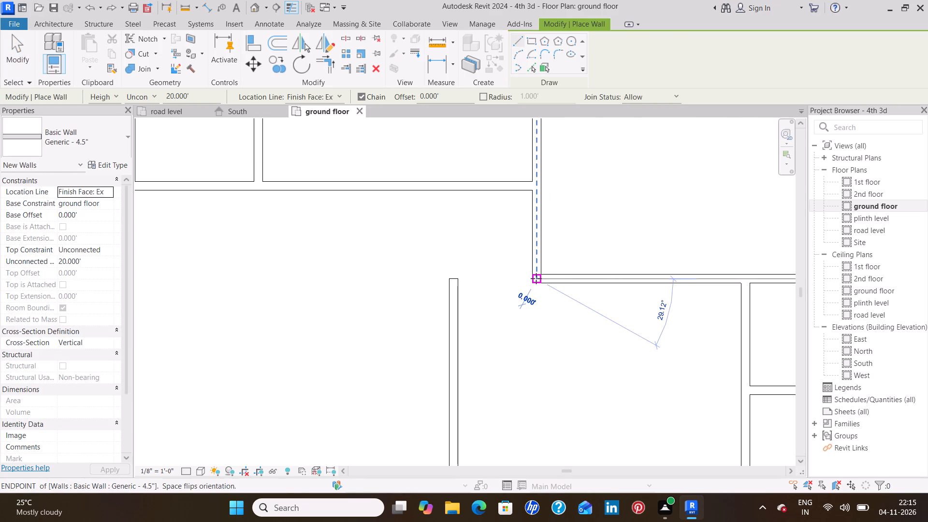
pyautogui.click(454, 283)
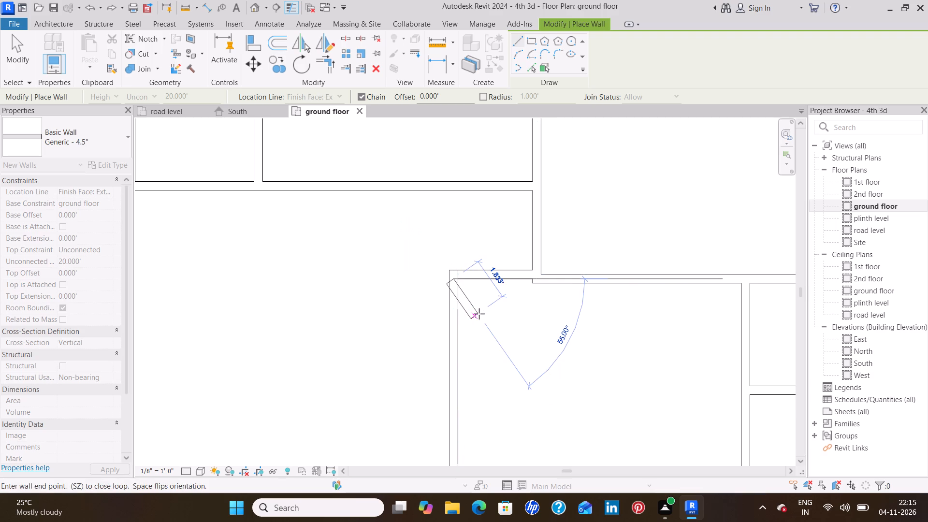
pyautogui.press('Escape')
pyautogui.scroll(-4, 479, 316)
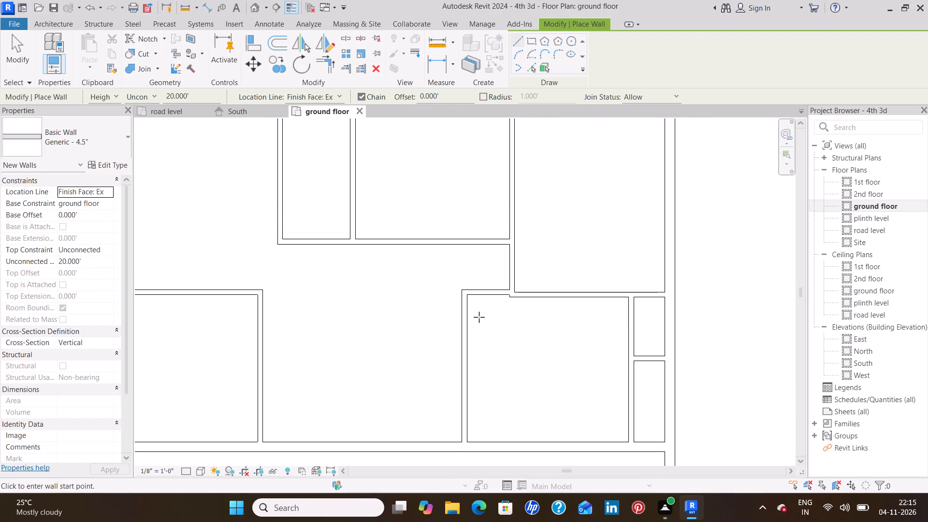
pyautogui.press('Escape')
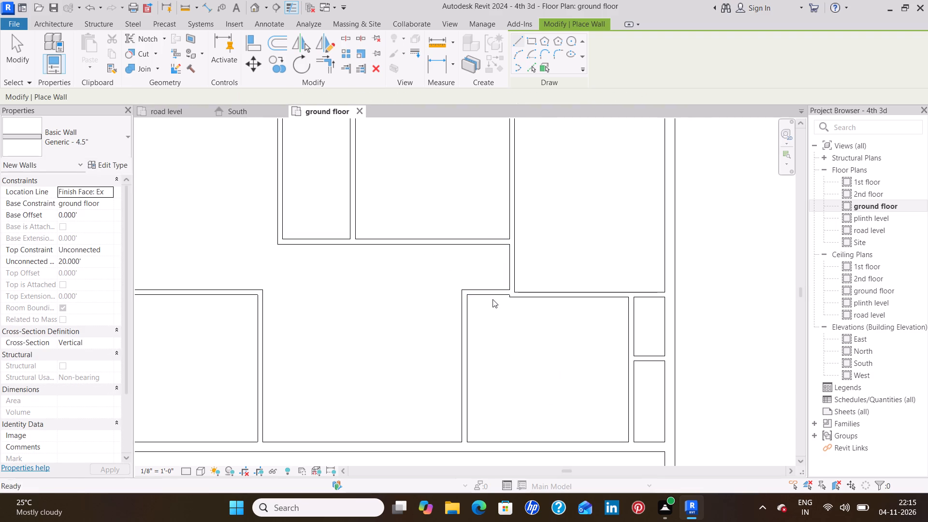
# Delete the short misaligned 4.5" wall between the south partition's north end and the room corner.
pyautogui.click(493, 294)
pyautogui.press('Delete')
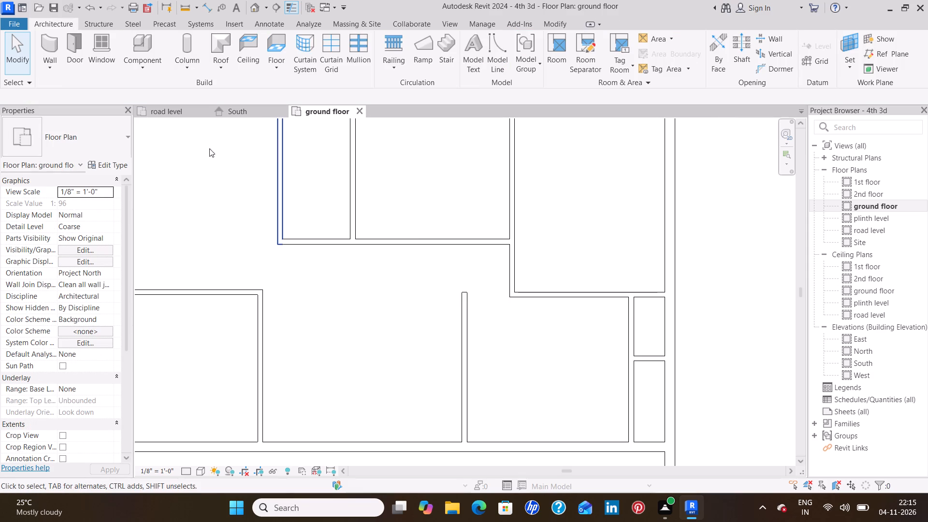
# Draw a Generic - 4.5" wall from the outer face of the room corner west to the freestanding south partition, flush with the existing horizontal wall.
pyautogui.click(44, 49)
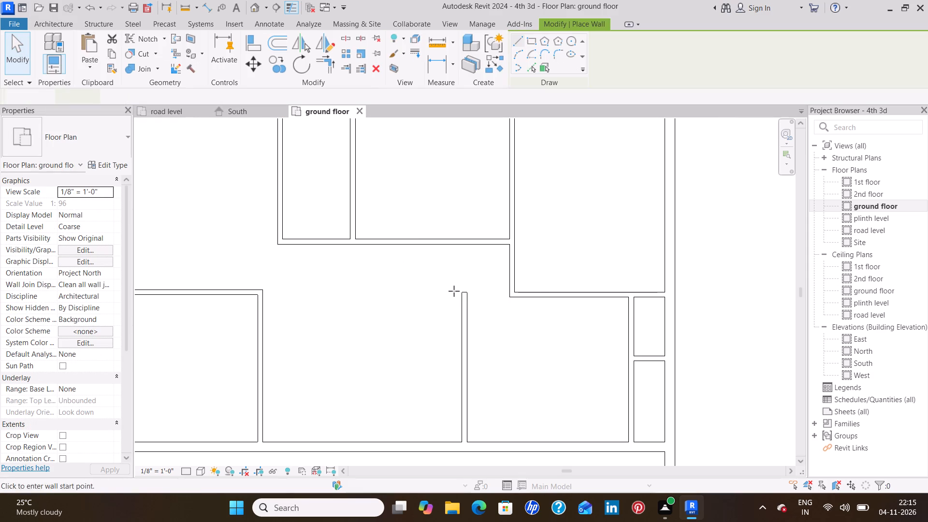
pyautogui.scroll(7, 510, 294)
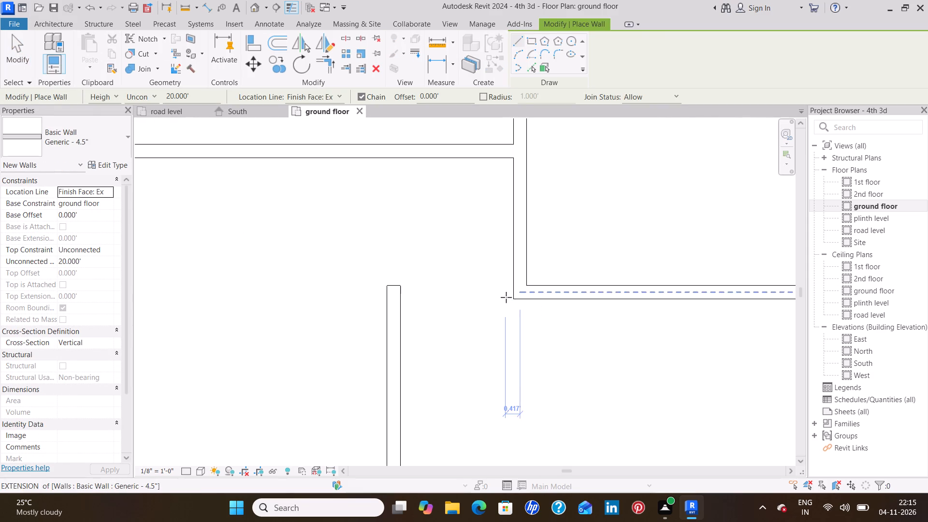
pyautogui.click(517, 290)
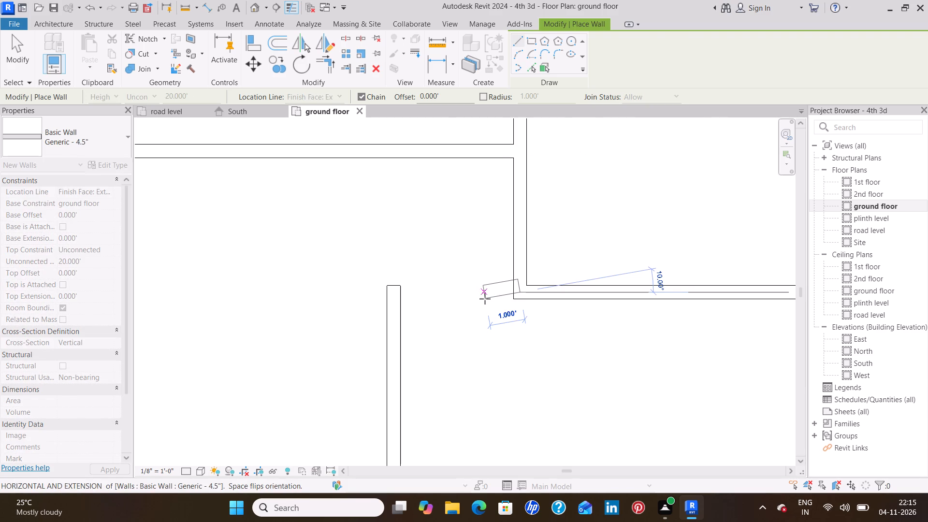
pyautogui.press('space')
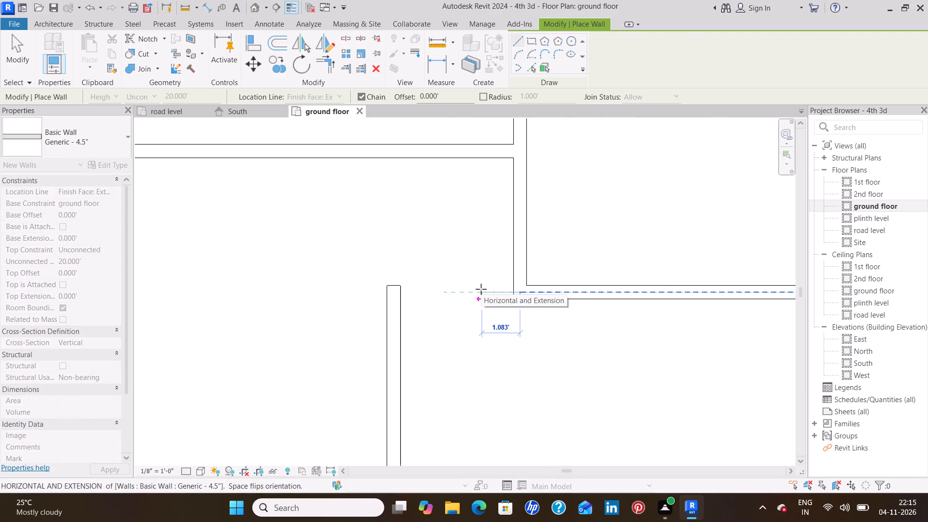
pyautogui.press('Escape')
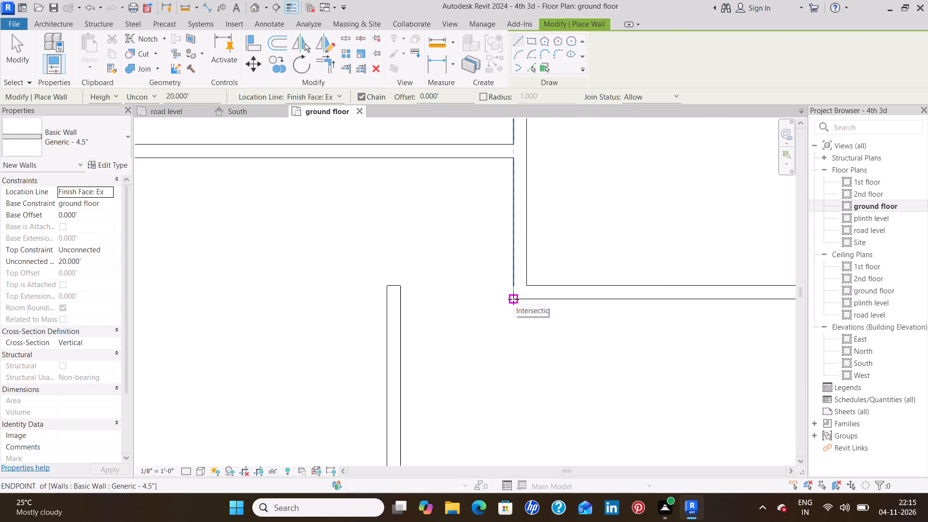
pyautogui.click(513, 299)
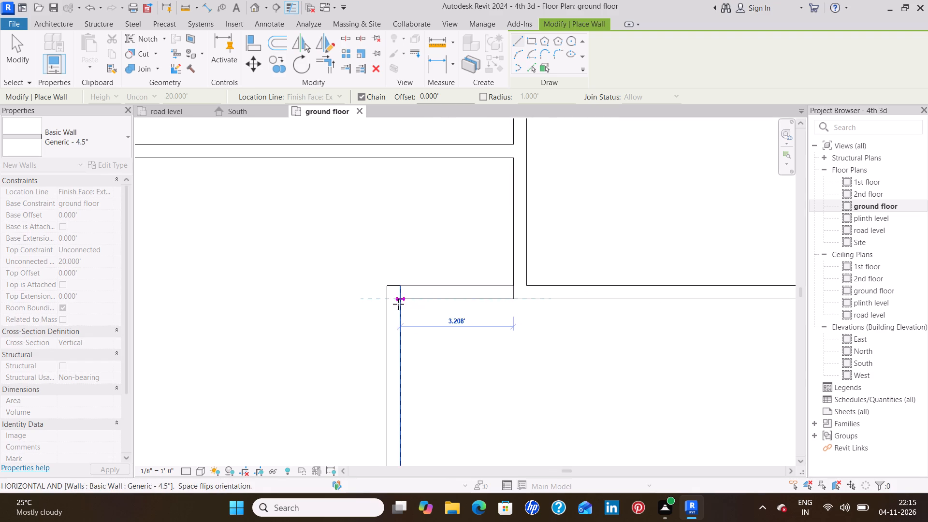
pyautogui.click(387, 302)
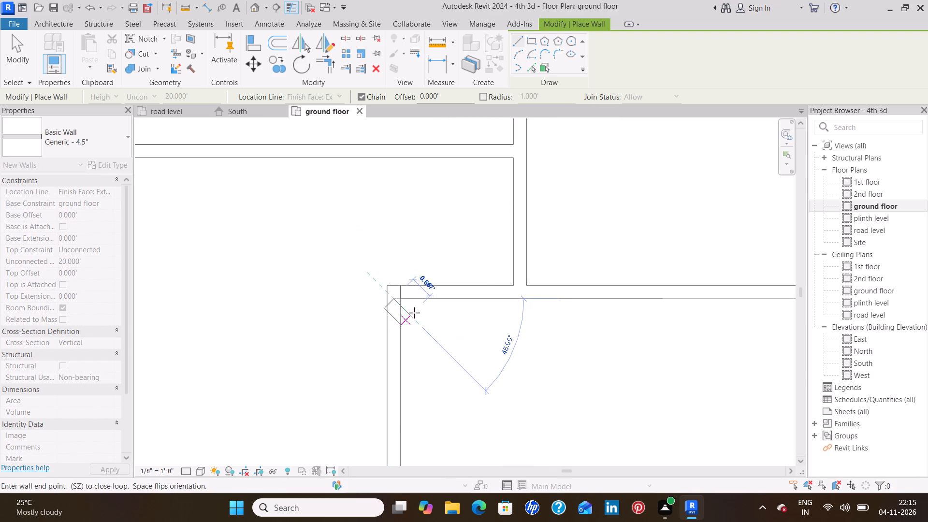
pyautogui.press('Escape')
pyautogui.scroll(-7, 421, 320)
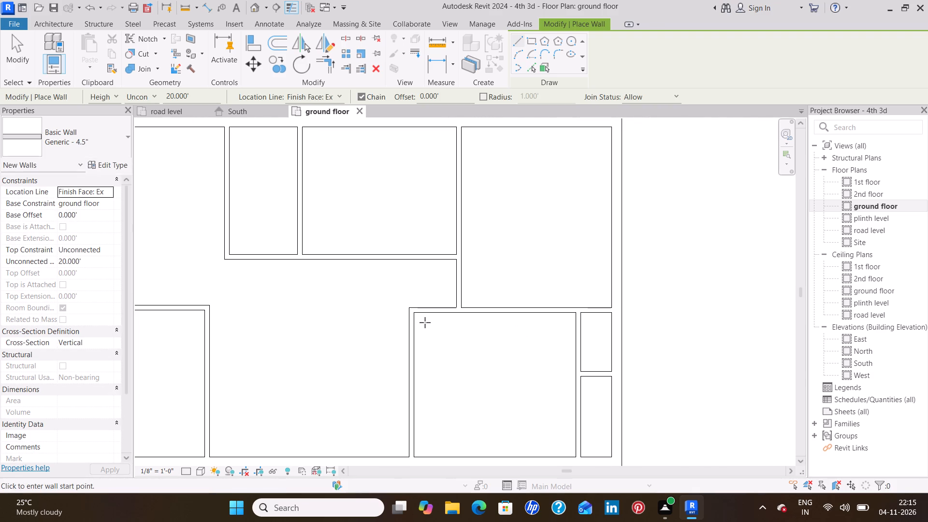
pyautogui.scroll(-3, 432, 329)
pyautogui.scroll(-2, 445, 369)
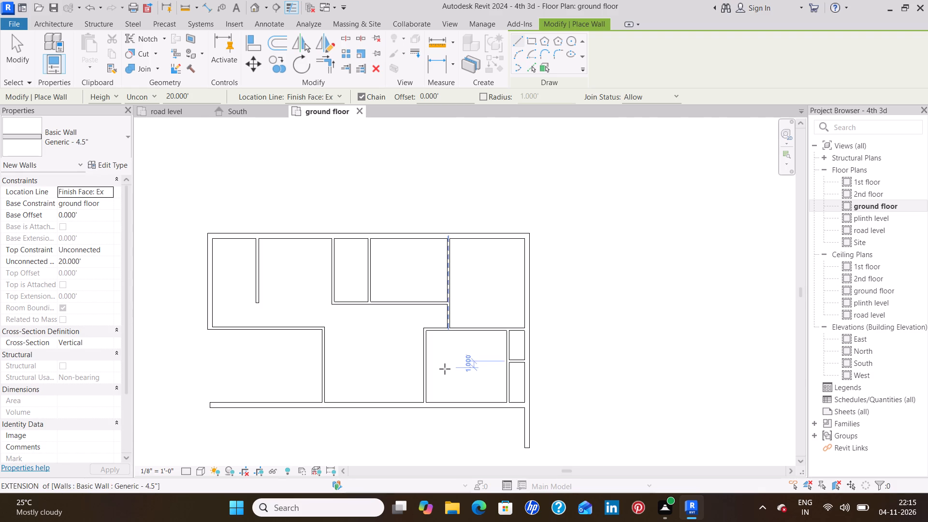
pyautogui.press('Escape')
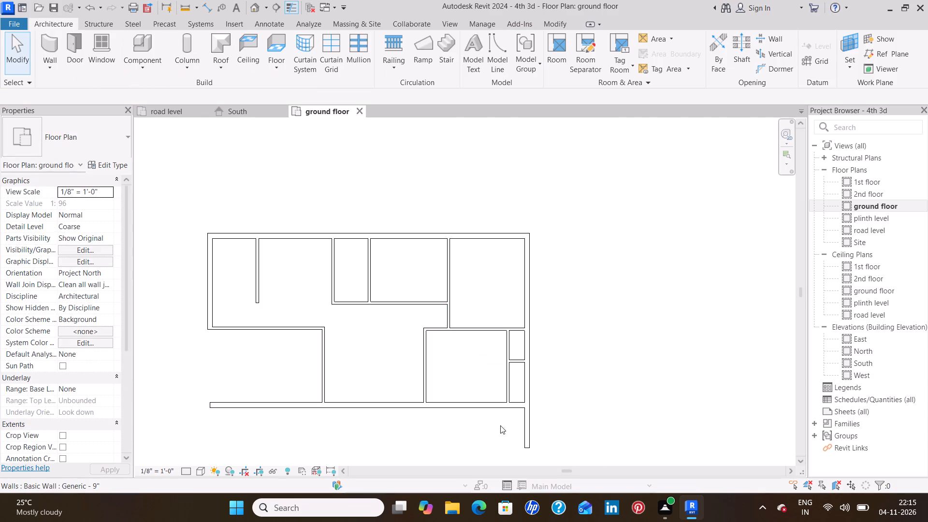
# Shorten the east outer wall's overhanging south end so that it stops at the south outer wall.
pyautogui.moveTo(525, 441); pyautogui.dragTo(523, 349, button='middle')
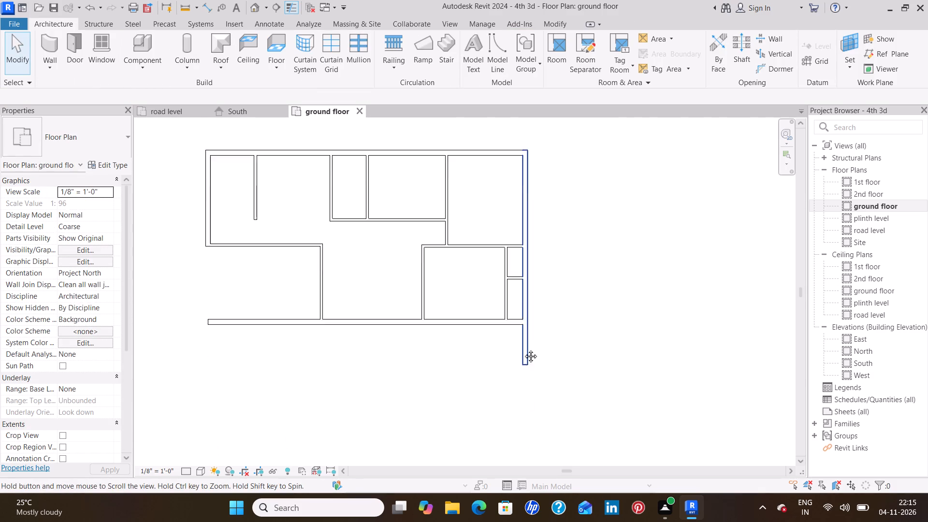
pyautogui.moveTo(523, 349); pyautogui.dragTo(523, 342, button='middle')
pyautogui.scroll(4, 523, 342)
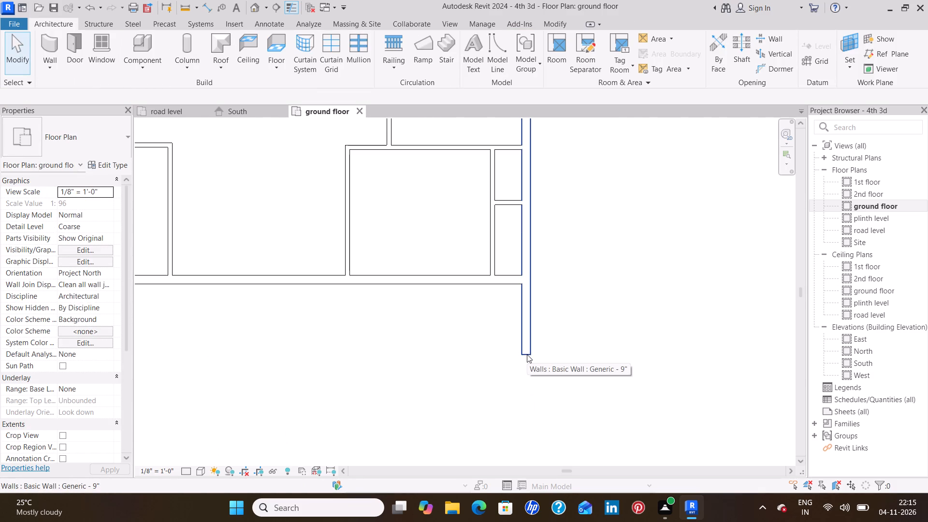
pyautogui.click(527, 354)
pyautogui.moveTo(525, 354); pyautogui.dragTo(524, 292)
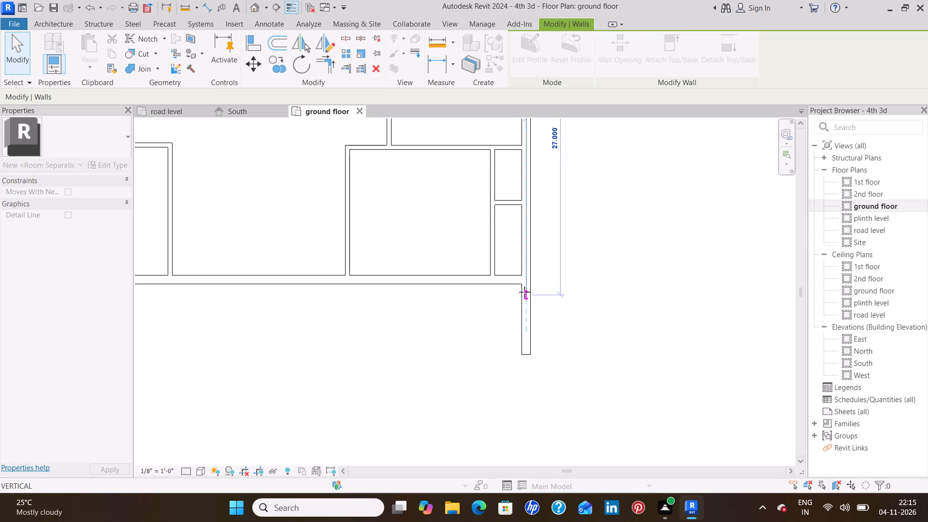
pyautogui.moveTo(524, 292); pyautogui.dragTo(524, 285)
pyautogui.press('Escape')
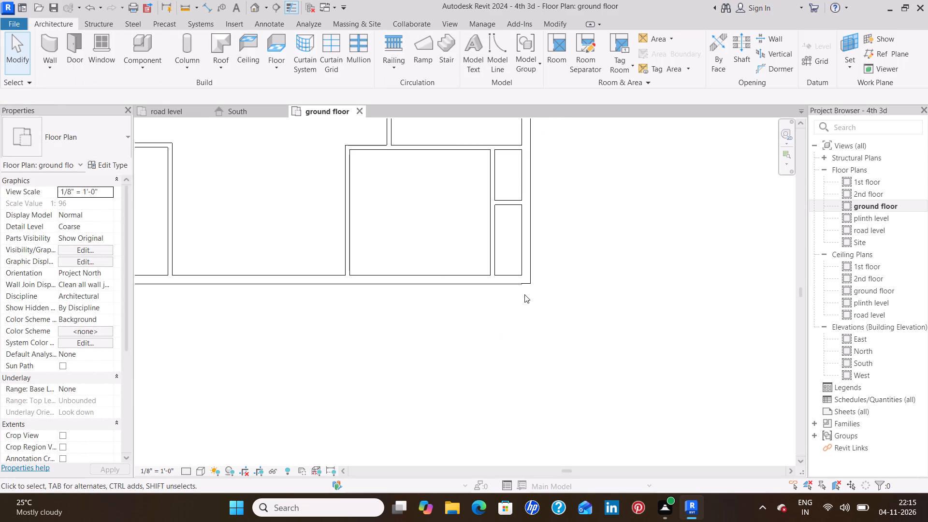
pyautogui.click(526, 282)
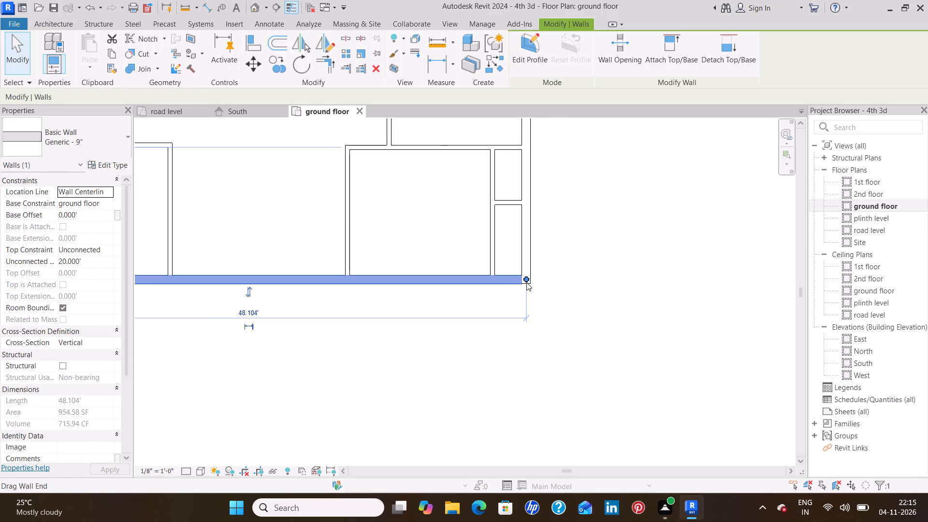
pyautogui.press('Escape')
# Nudge the east outer wall slightly south so its end is flush with the south outer wall's outer face.
pyautogui.click(530, 279)
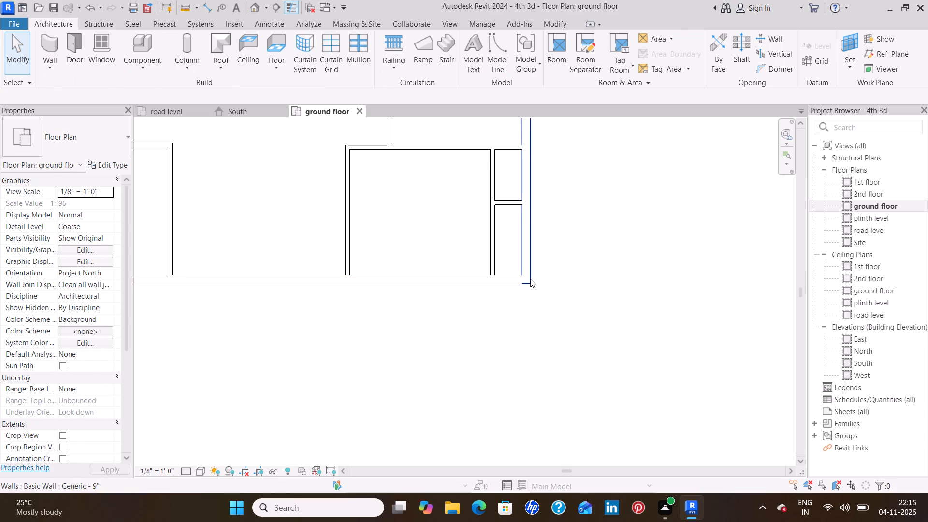
pyautogui.scroll(18, 530, 279)
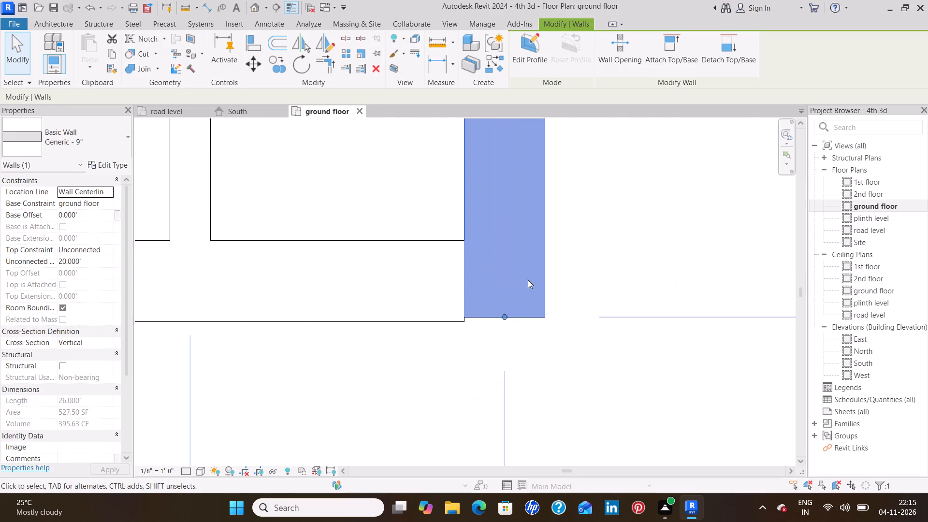
pyautogui.scroll(3, 528, 280)
pyautogui.press('Down')
pyautogui.press('Down')
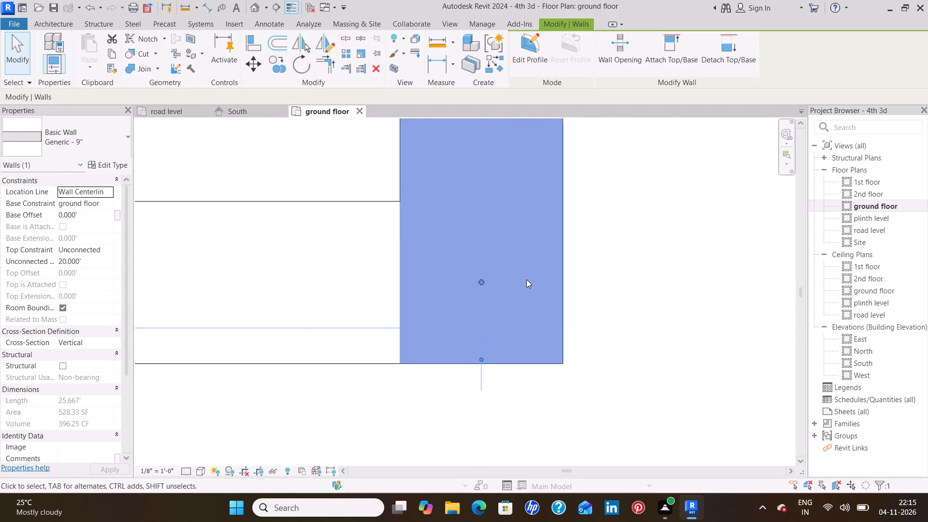
pyautogui.click(603, 282)
# Measure the clear width of the small southeast room between the 4.5" partition and the east outer wall.
pyautogui.scroll(-9, 400, 281)
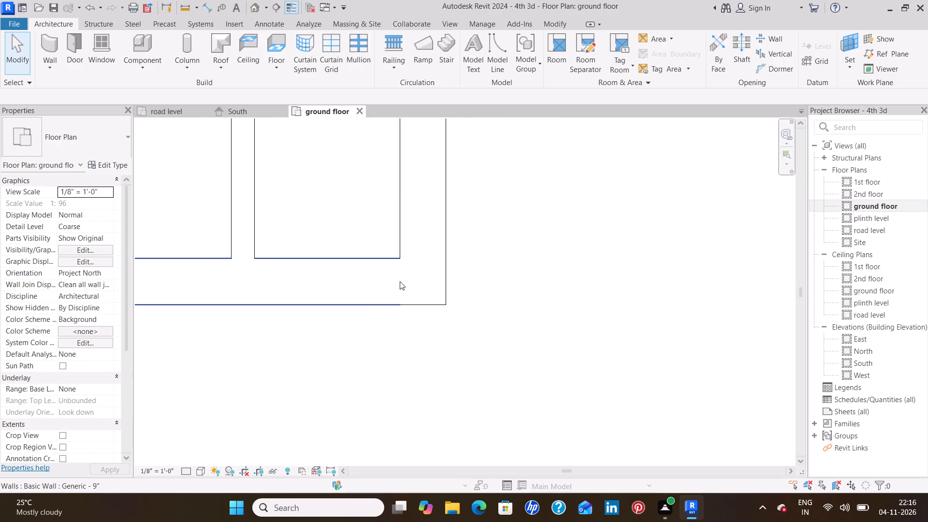
pyautogui.scroll(-6, 378, 262)
pyautogui.moveTo(347, 203); pyautogui.dragTo(401, 305, button='middle')
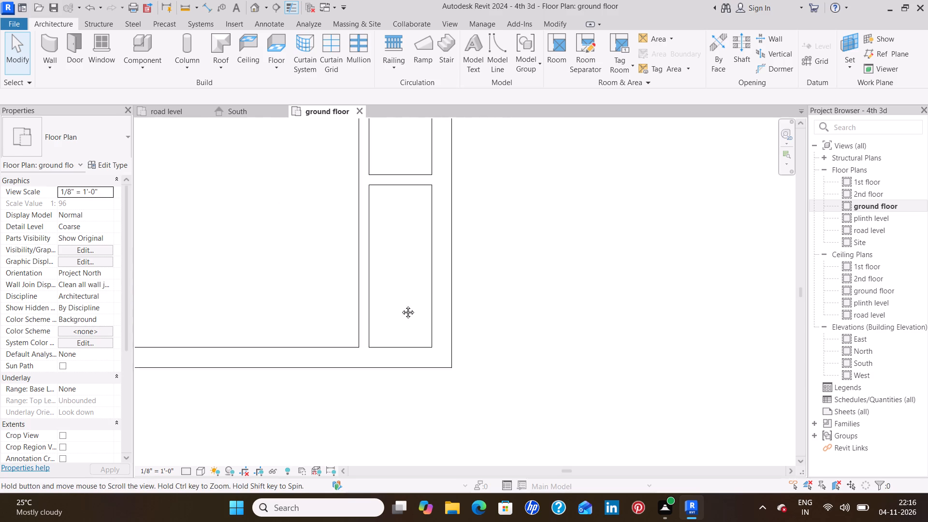
pyautogui.moveTo(401, 305); pyautogui.dragTo(418, 337, button='middle')
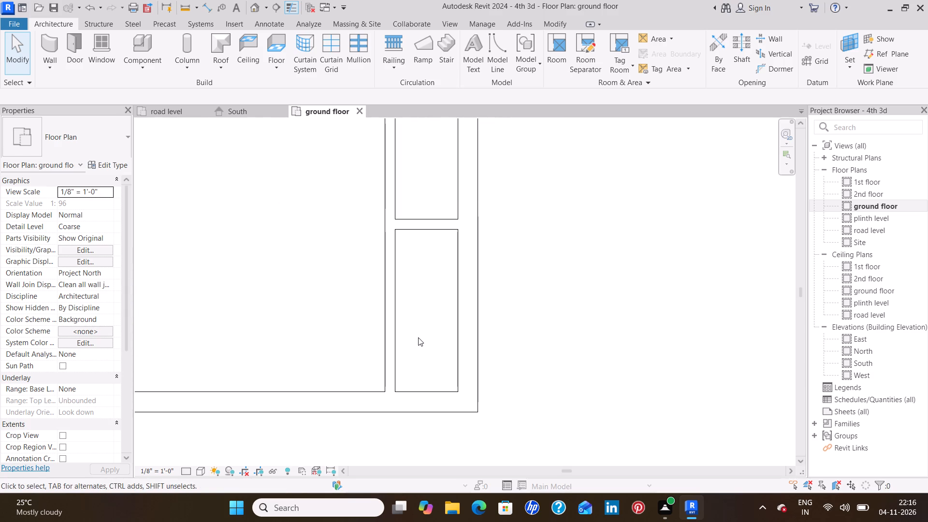
pyautogui.scroll(-3, 418, 337)
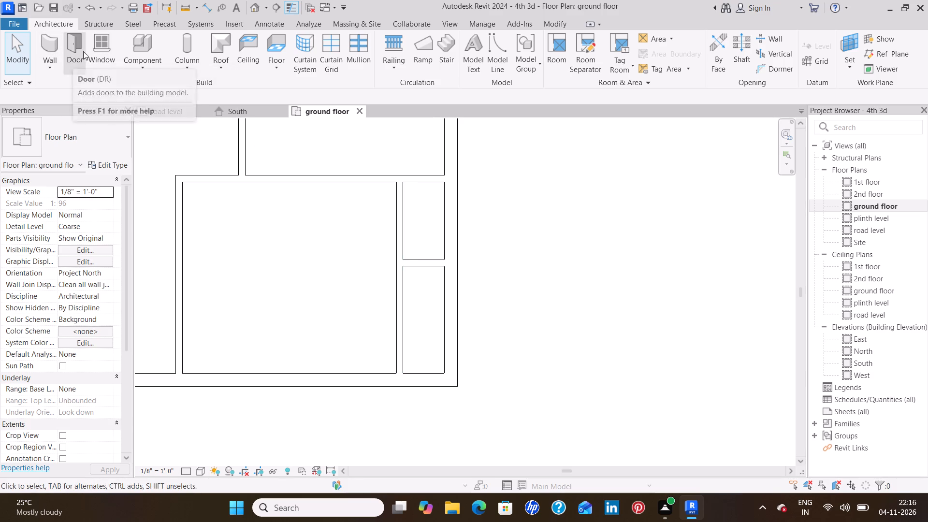
pyautogui.click(42, 41)
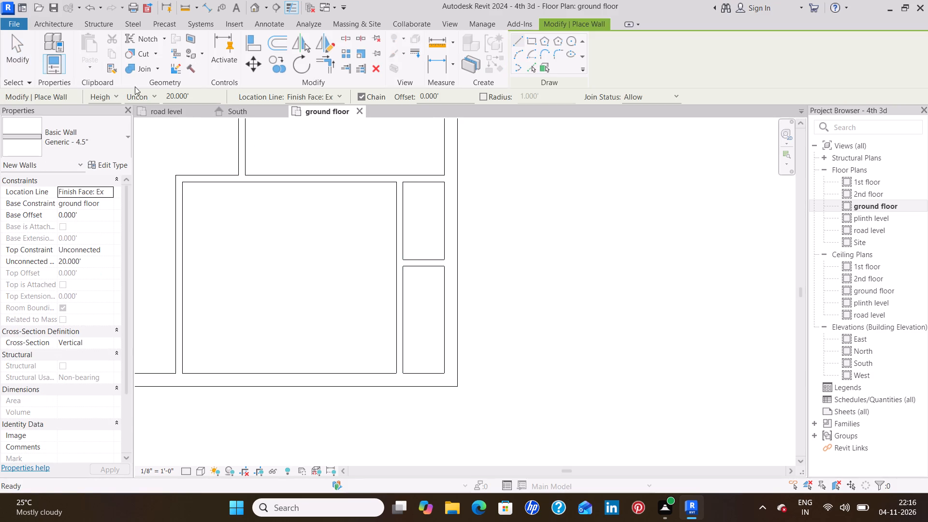
pyautogui.click(437, 35)
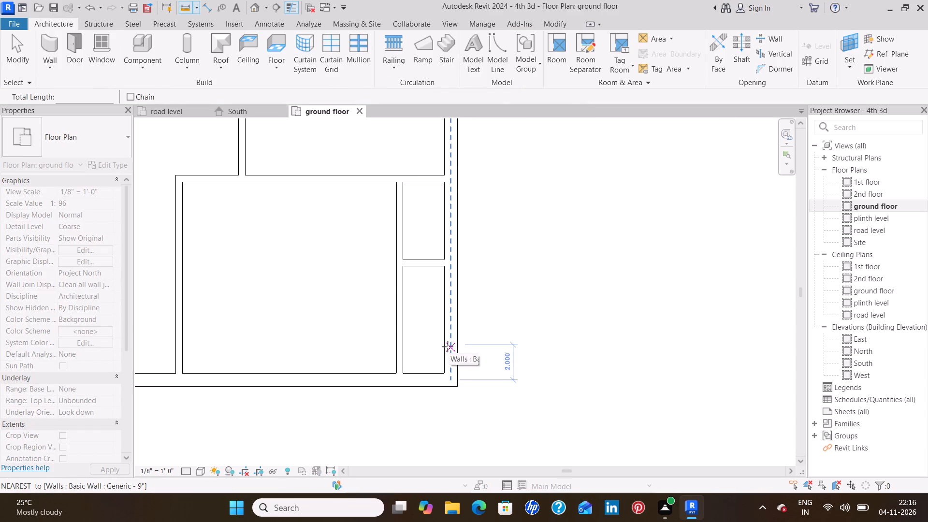
pyautogui.click(447, 346)
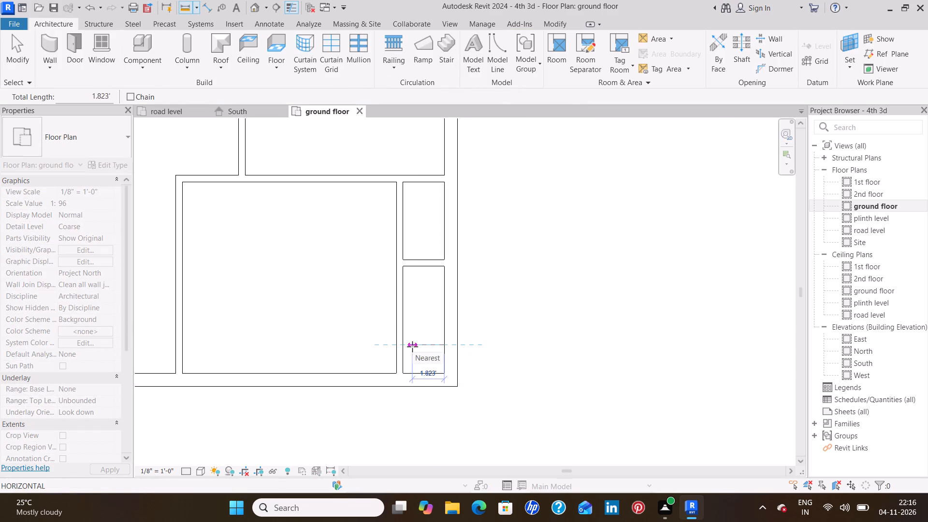
pyautogui.click(407, 347)
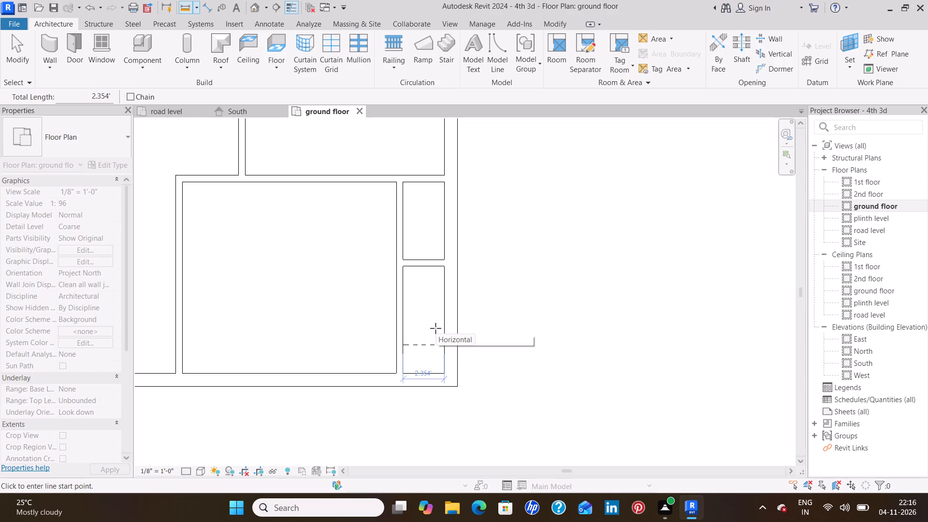
pyautogui.press('Escape')
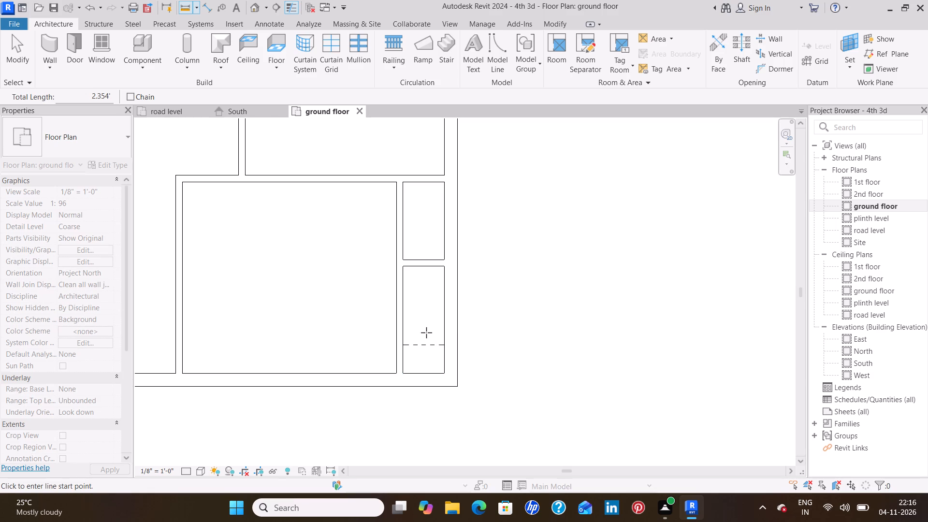
pyautogui.press('Escape')
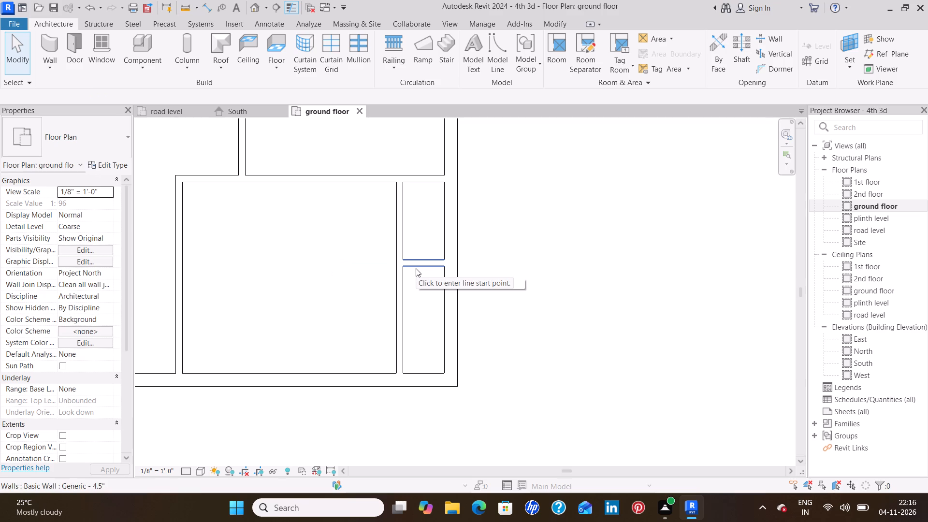
# Nudge the short 4.5" partition between the two small southeast rooms south until it is 3.5' from the south outer wall.
pyautogui.click(416, 268)
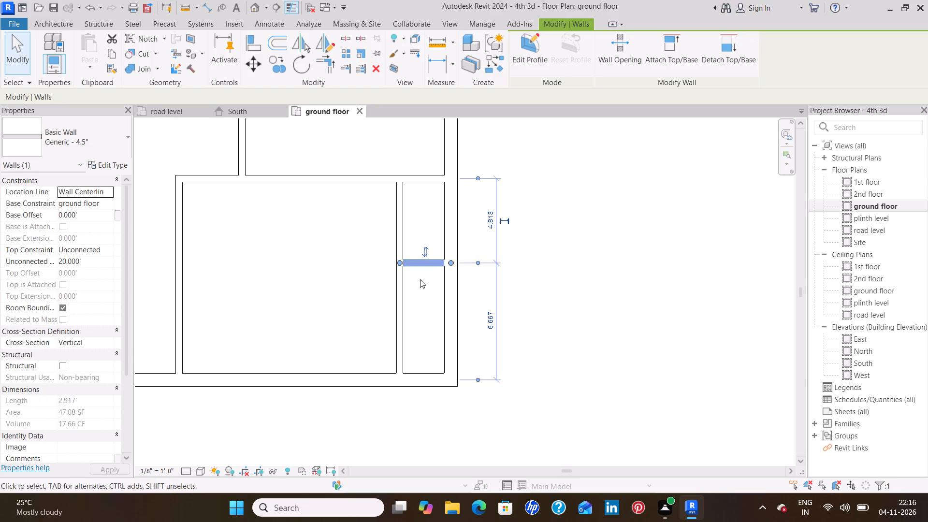
pyautogui.press('Down')
pyautogui.press('Down')
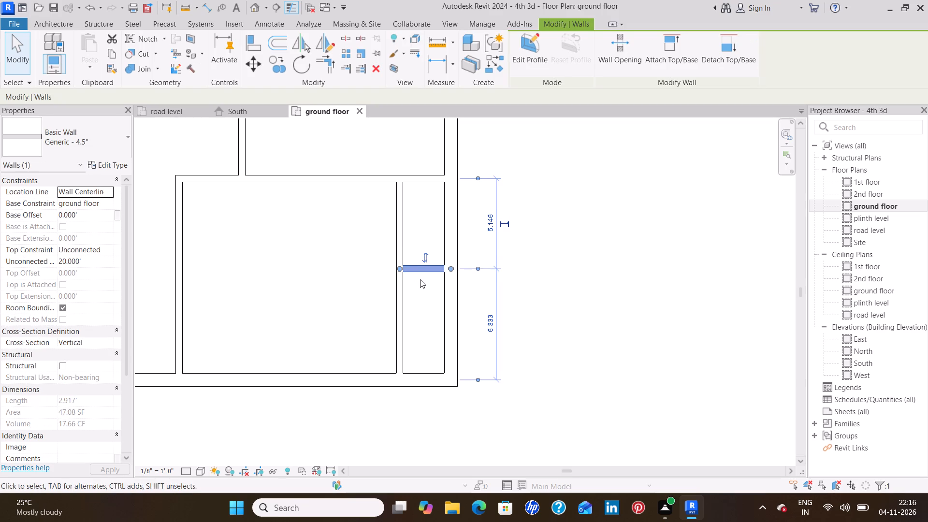
pyautogui.press('Down')
pyautogui.press('Down')
pyautogui.press('Down')
pyautogui.press('Down')
pyautogui.press('Down')
pyautogui.press('Down')
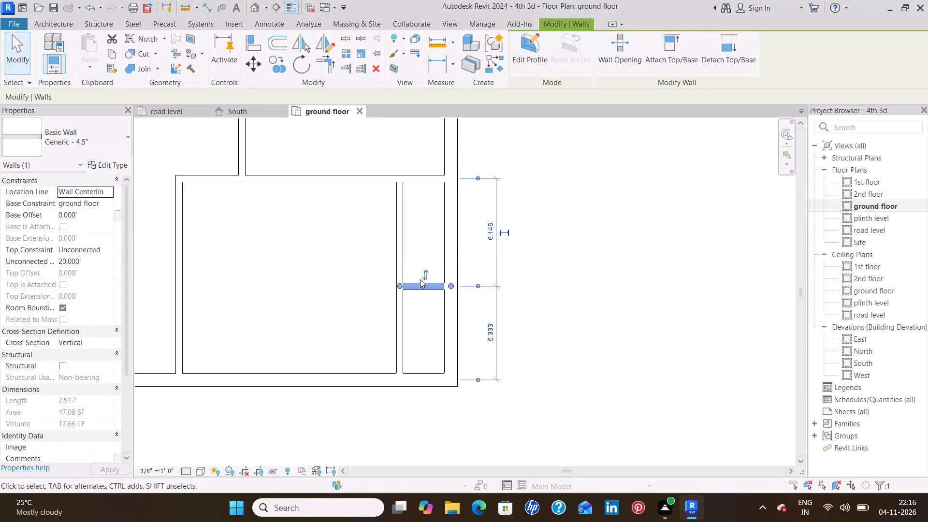
pyautogui.press('Down')
pyautogui.press('Down')
pyautogui.press('Down')
pyautogui.press('Down')
pyautogui.press('Down')
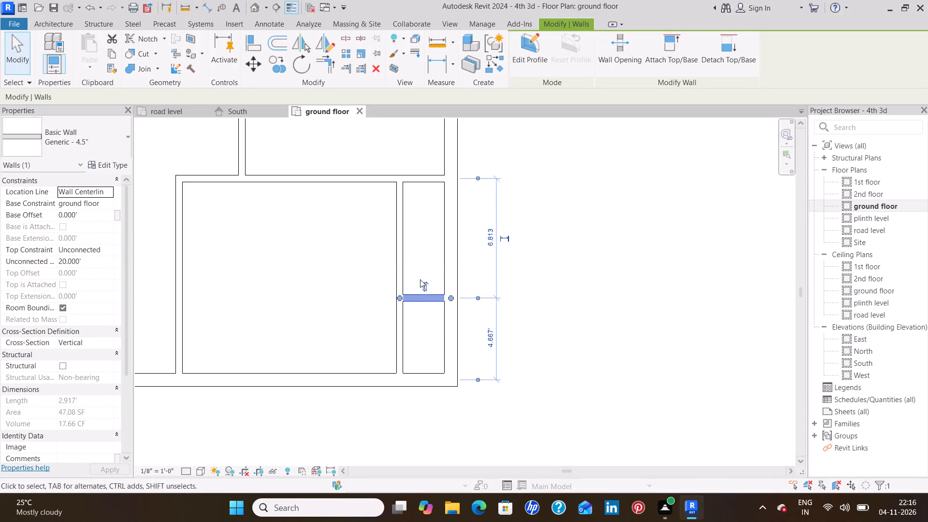
pyautogui.press('Down')
pyautogui.press('Down')
pyautogui.press('Down')
pyautogui.press('Down')
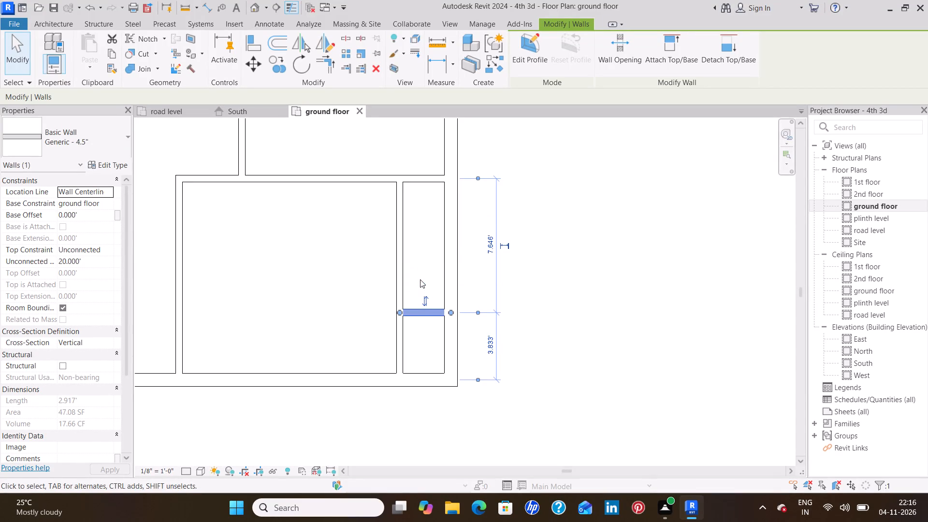
pyautogui.press('Down')
pyautogui.press('Down')
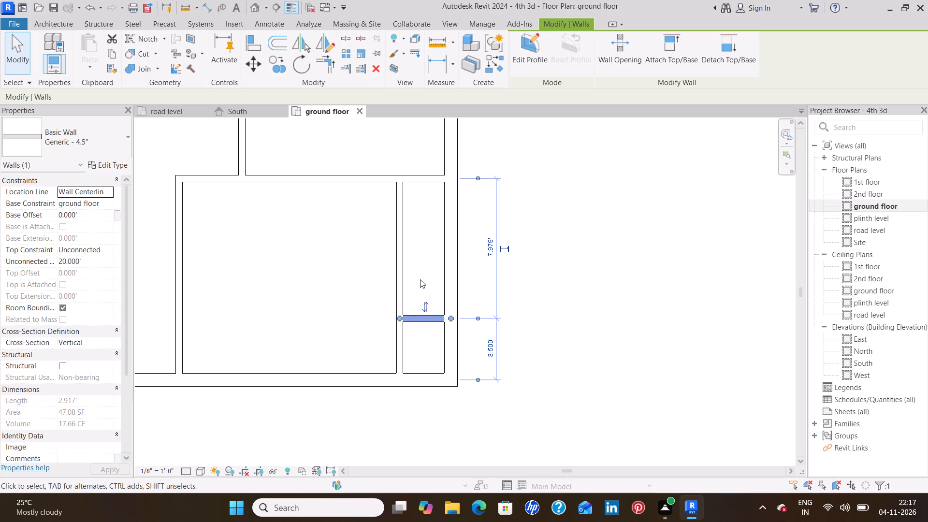
# Nudge the north-south 4.5" partition beside the small southeast rooms west until it is 5.083' from the east outer wall.
pyautogui.click(402, 265)
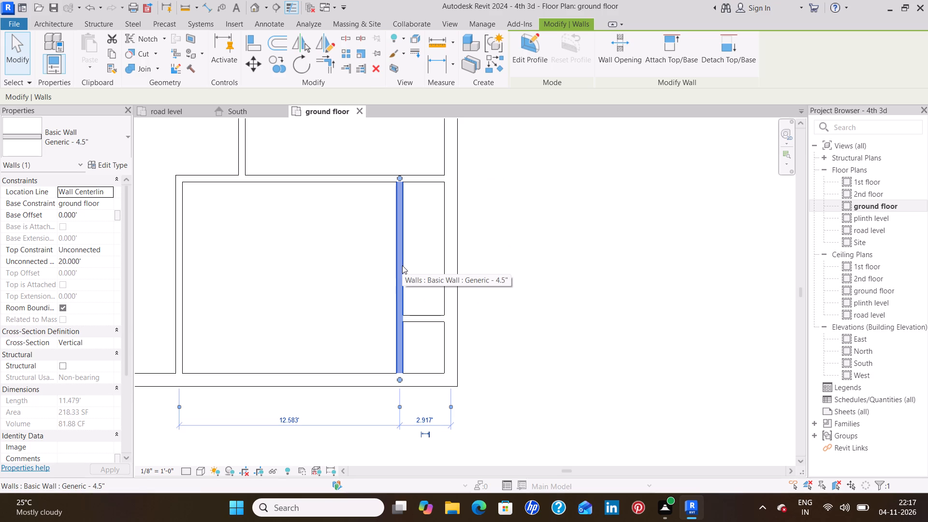
pyautogui.press('Left')
pyautogui.press('Left')
pyautogui.press('Left')
pyautogui.press('Left')
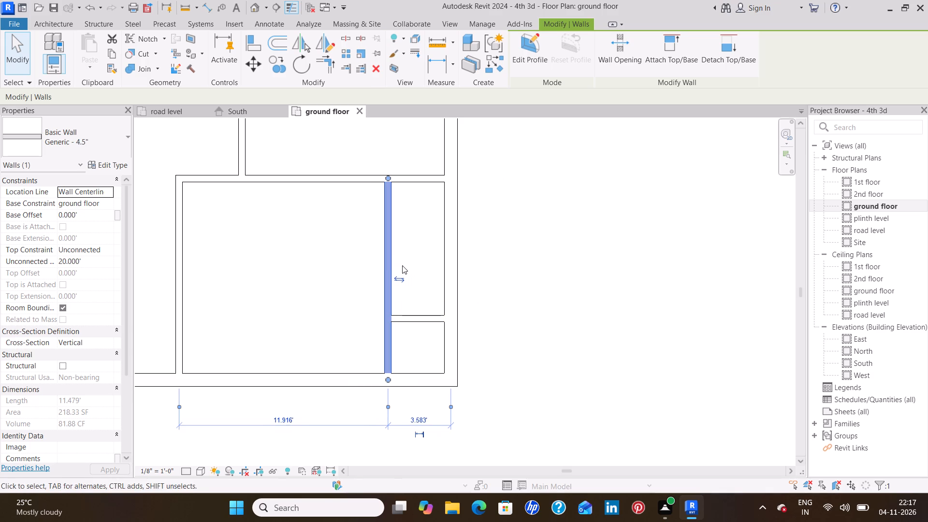
pyautogui.press('Left')
pyautogui.press('Left')
pyautogui.press('Left')
pyautogui.press('Left')
pyautogui.press('Left')
pyautogui.press('Left')
pyautogui.press('Left')
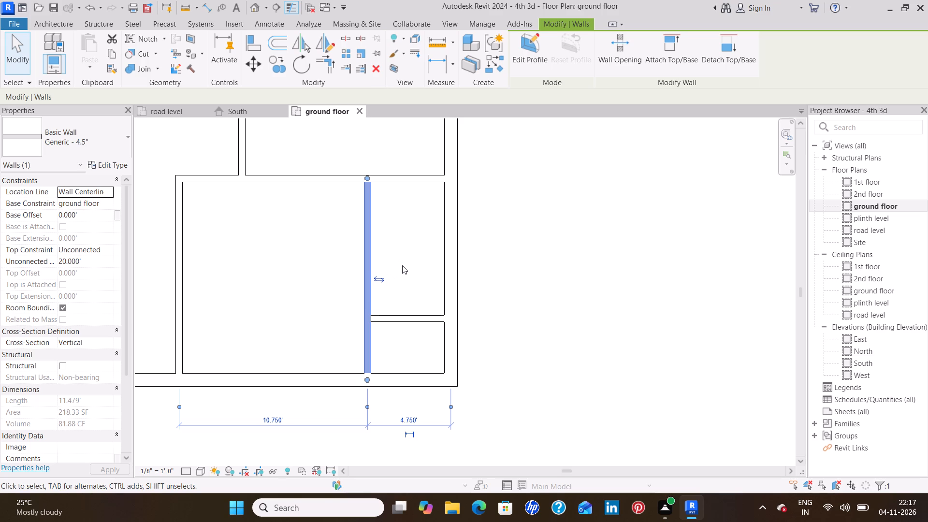
pyautogui.press('Left')
pyautogui.press('Left')
pyautogui.press('Left')
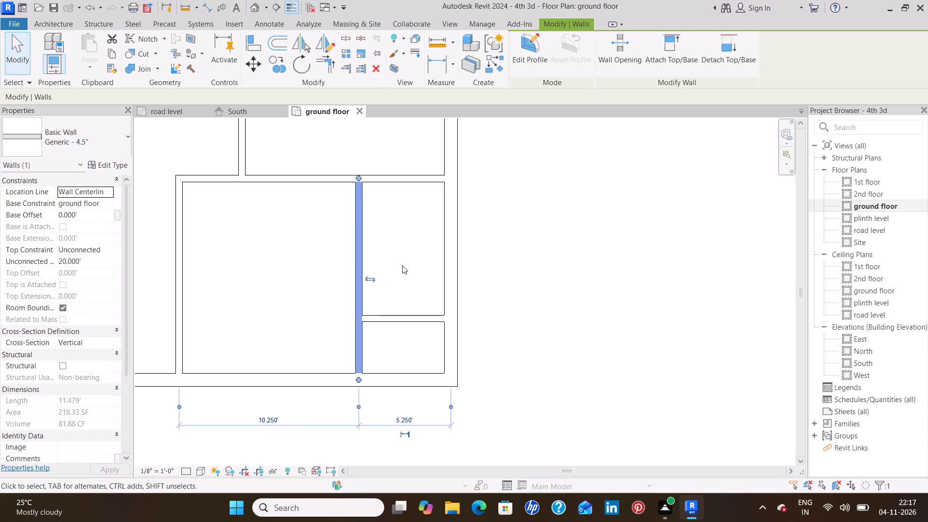
pyautogui.press('Right')
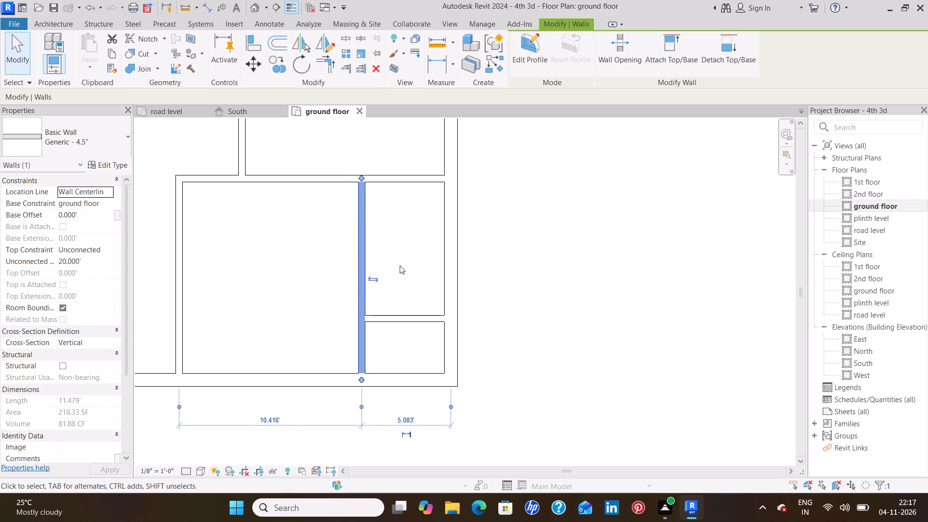
# Nudge the 9" south outer wall about 2.67' farther south to deepen the southern rooms.
pyautogui.click(418, 372)
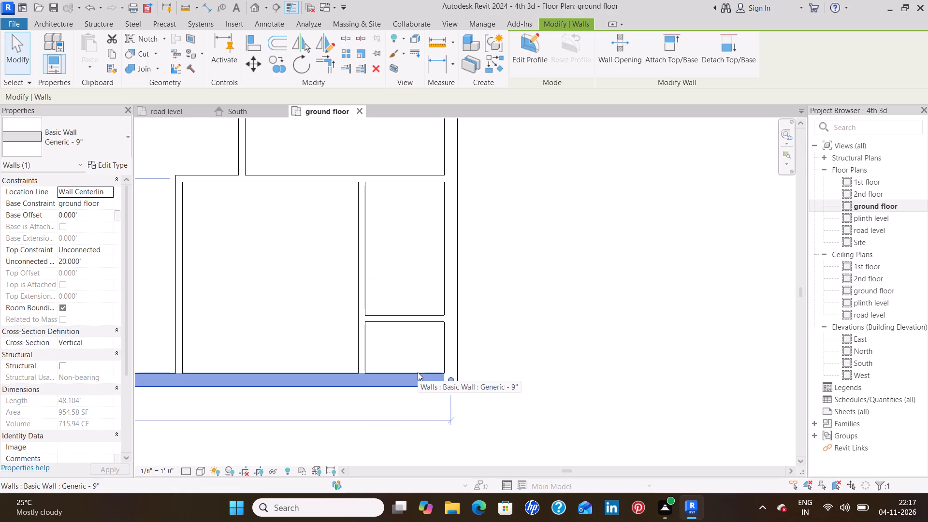
pyautogui.press('Down')
pyautogui.press('Down')
pyautogui.press('Down')
pyautogui.press('Down')
pyautogui.press('Down')
pyautogui.press('Down')
pyautogui.press('Down')
pyautogui.press('Down')
pyautogui.press('Down')
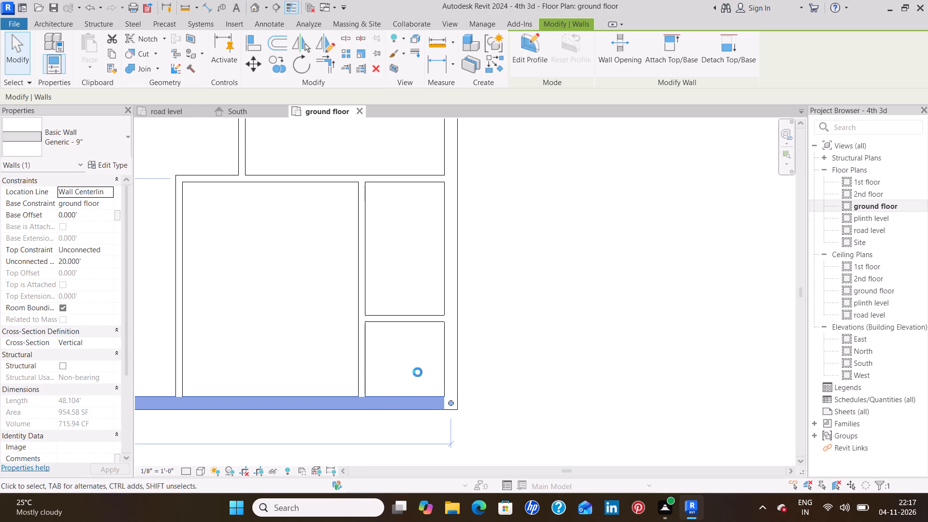
pyautogui.press('Down')
pyautogui.press('Down')
pyautogui.press('Down')
pyautogui.press('Down')
pyautogui.press('Down')
pyautogui.press('Down')
pyautogui.press('Down')
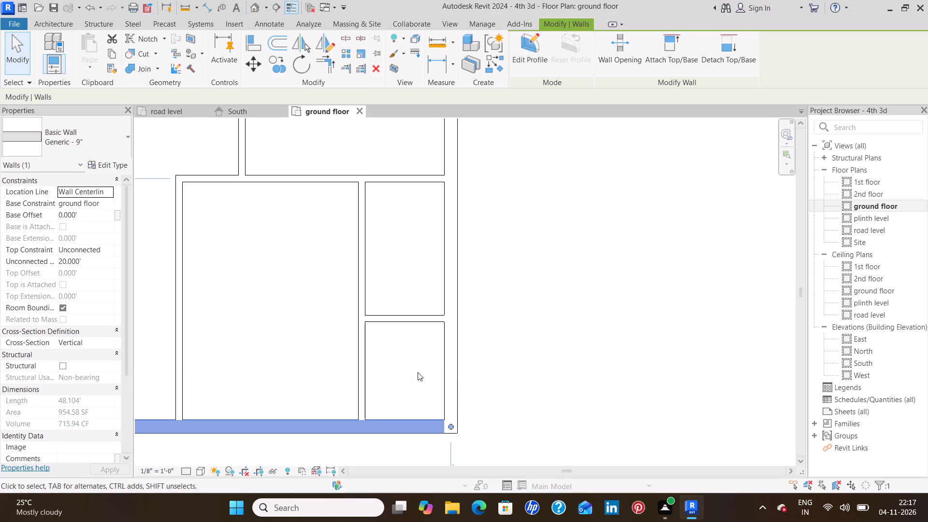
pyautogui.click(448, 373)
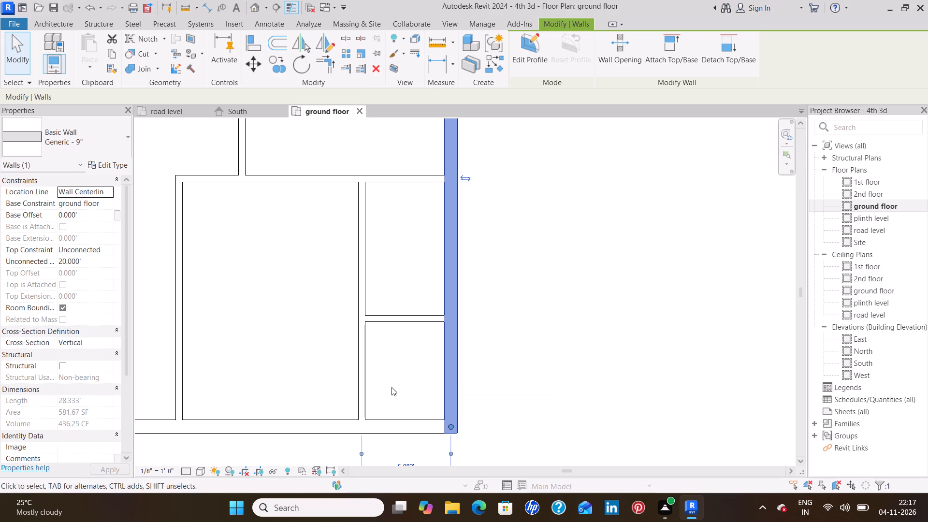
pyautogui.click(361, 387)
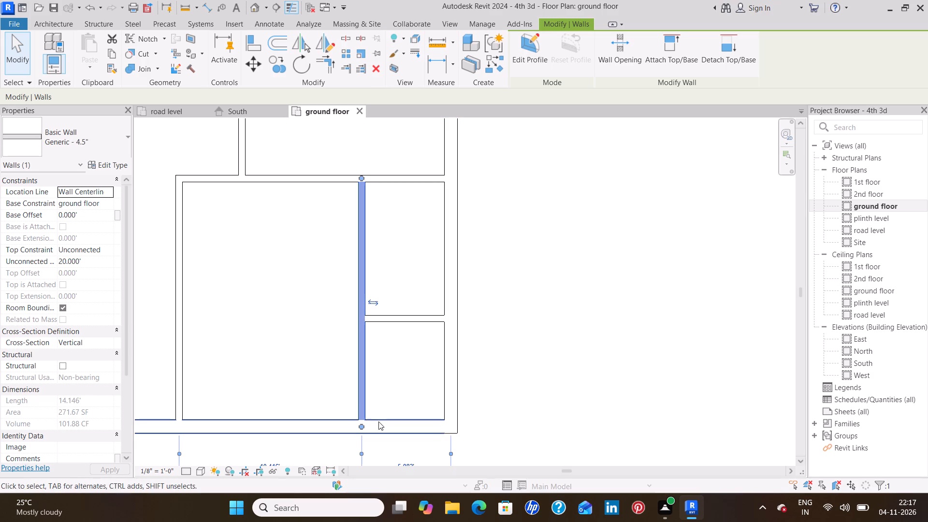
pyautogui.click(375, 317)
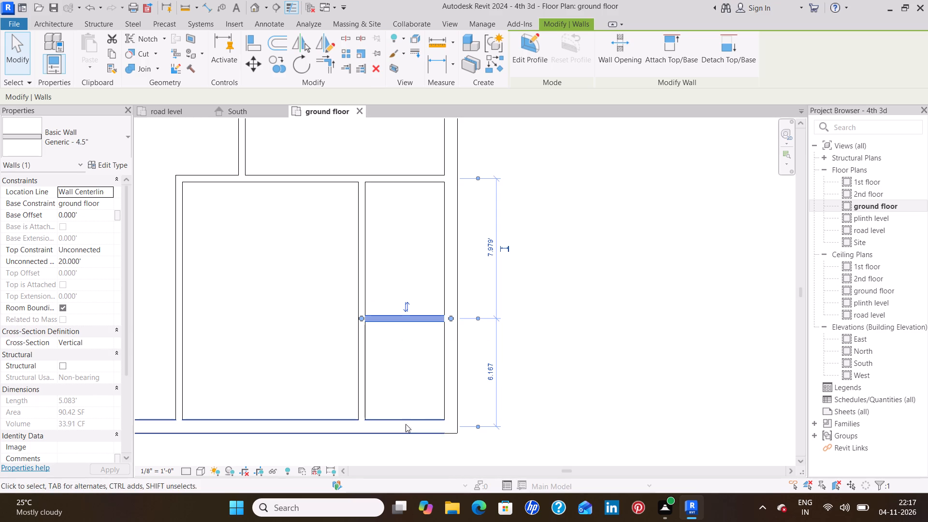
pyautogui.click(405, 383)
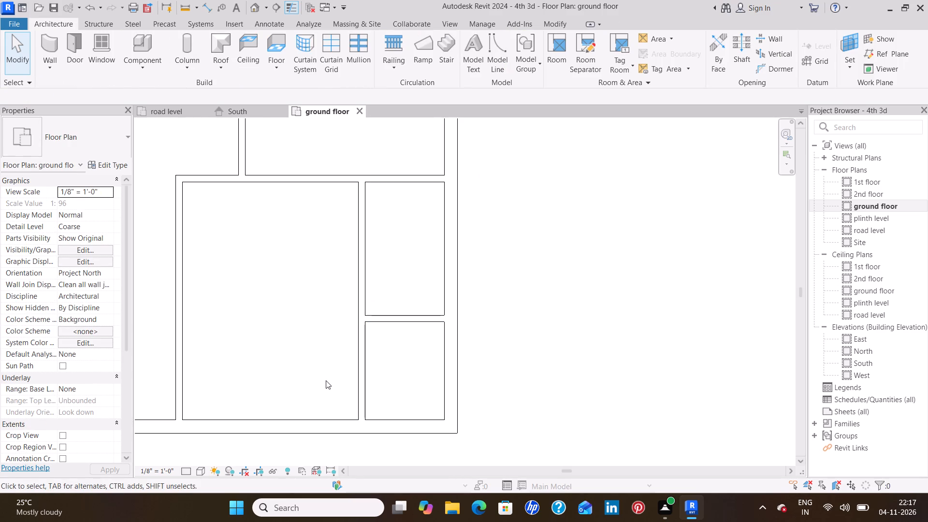
# Nudge the 4.5" partition on the west side of the large southeast room west until it is 12.25' from the room's east partition.
pyautogui.scroll(-1, 326, 380)
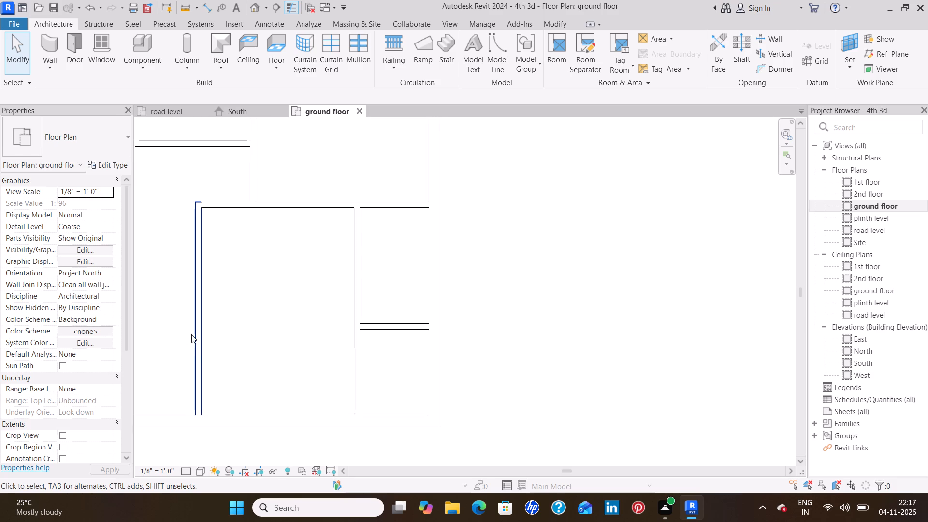
pyautogui.click(196, 333)
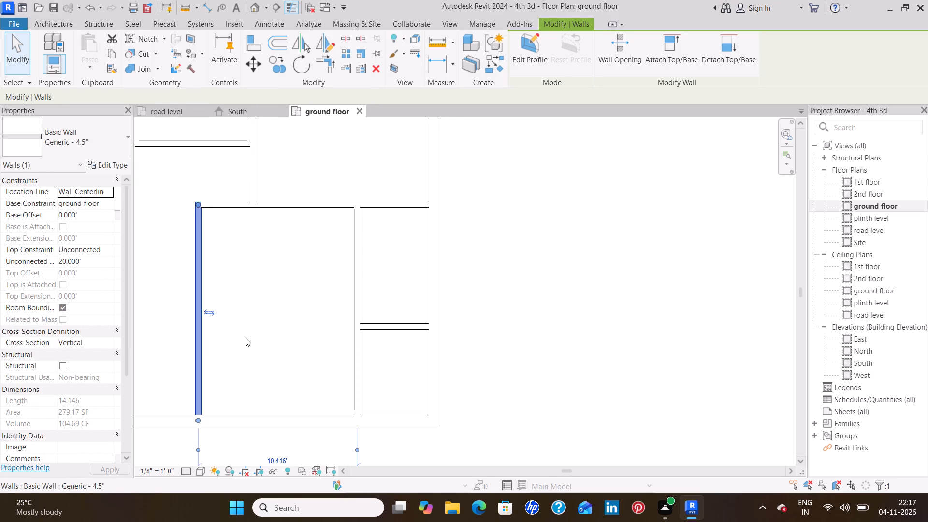
pyautogui.scroll(-1, 246, 338)
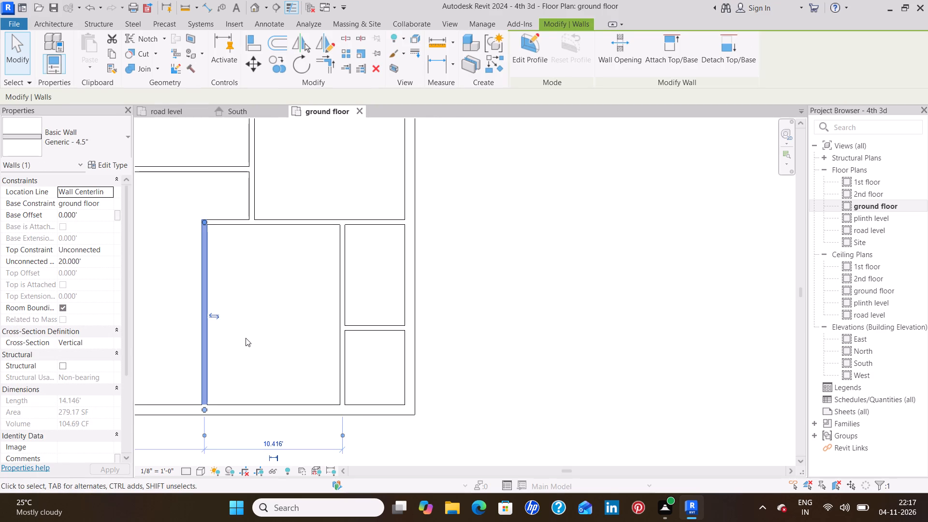
pyautogui.press('Left')
pyautogui.press('Left')
pyautogui.press('Left')
pyautogui.press('Left')
pyautogui.press('Left')
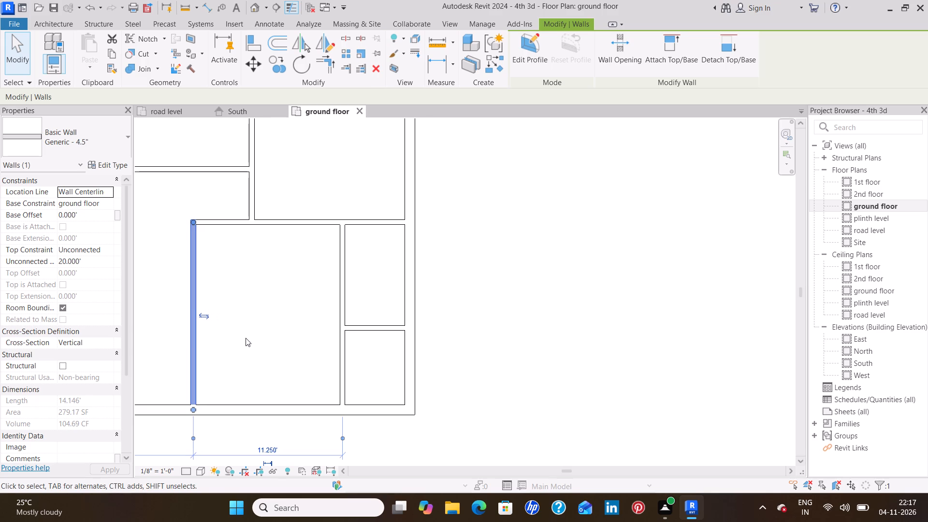
pyautogui.press('Left')
pyautogui.press('Left')
pyautogui.press('Left')
pyautogui.press('Left')
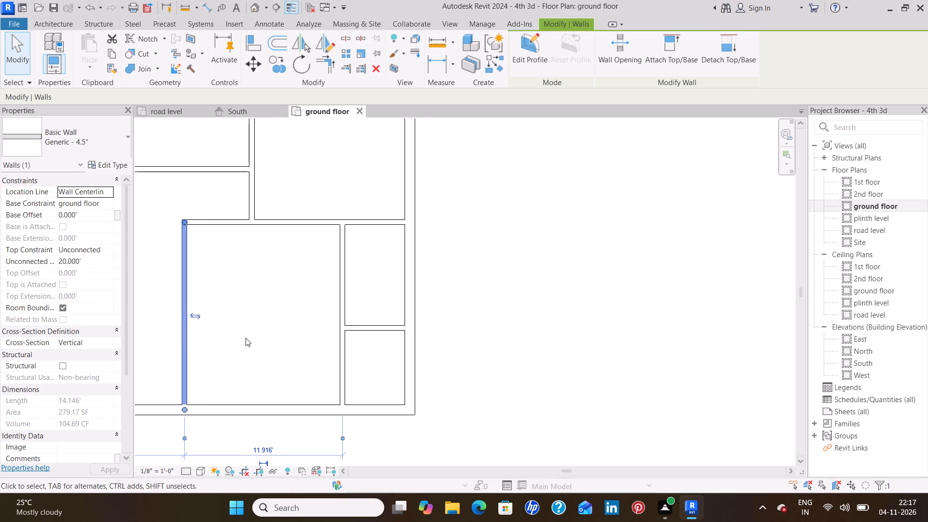
pyautogui.press('Left')
pyautogui.press('Left')
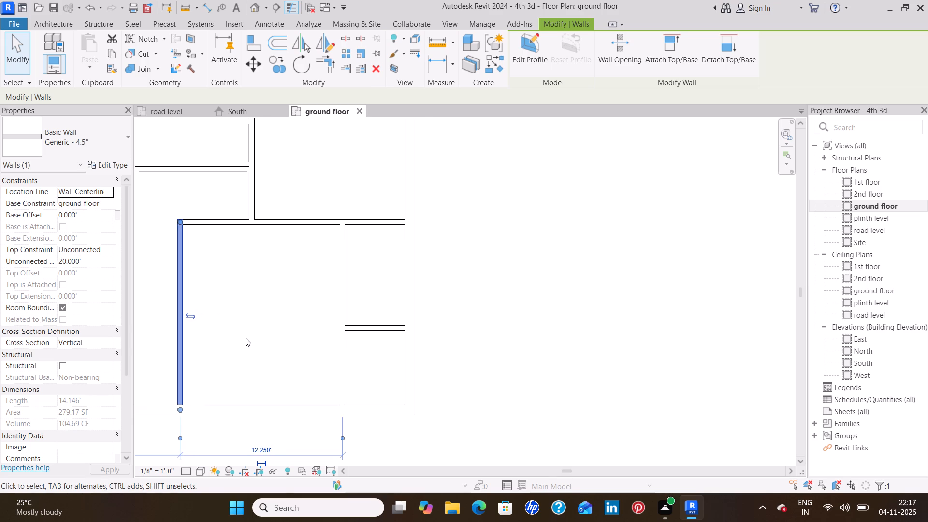
# Nudge the north-south 4.5" partition west of the south-central room west until it is 15.25' from the partition on the room's east side.
pyautogui.scroll(-3, 246, 338)
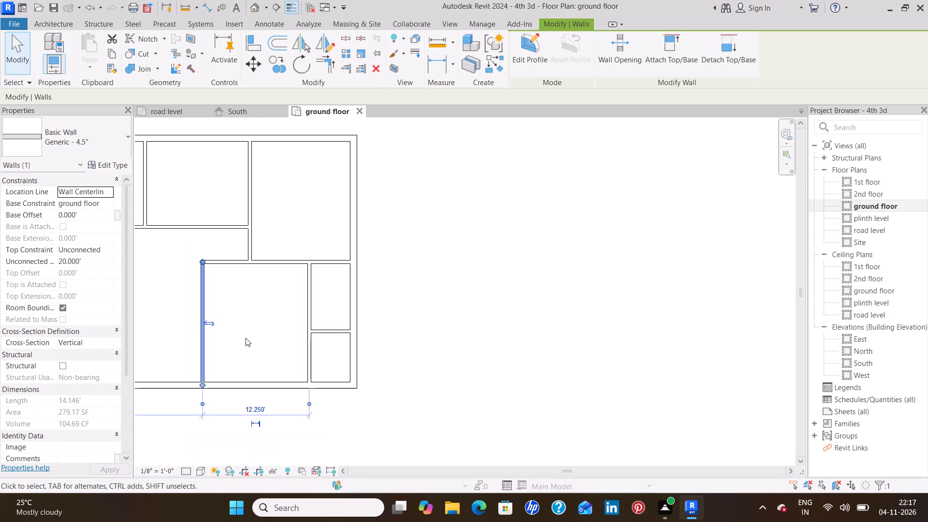
pyautogui.moveTo(248, 338); pyautogui.dragTo(488, 306, button='middle')
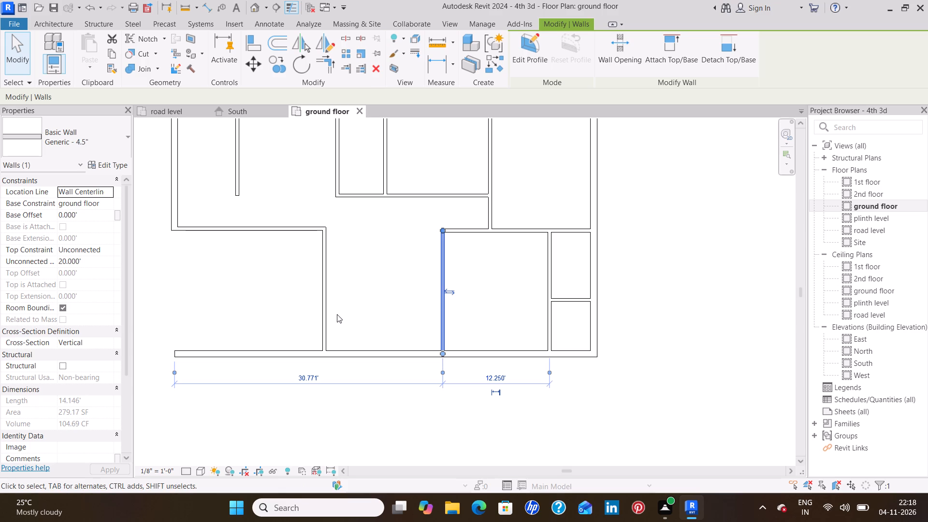
pyautogui.click(329, 318)
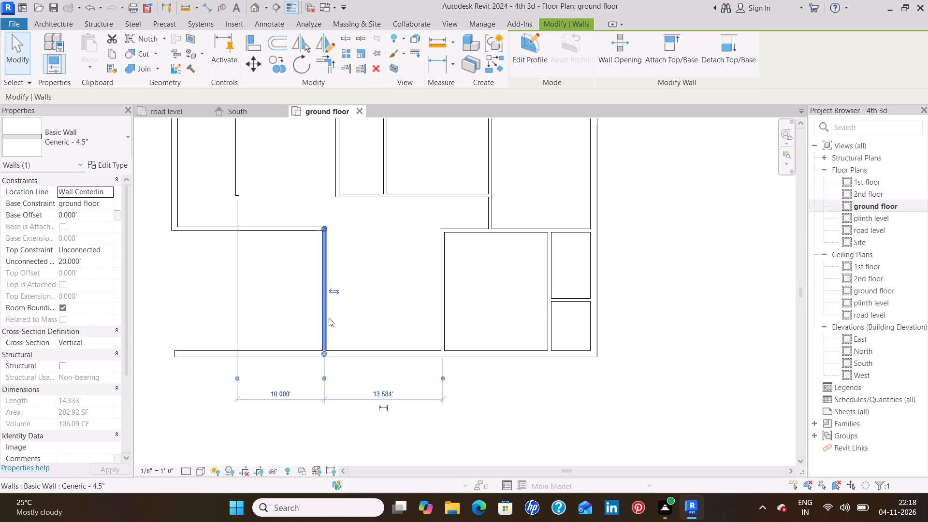
pyautogui.press('Left')
pyautogui.press('Left')
pyautogui.press('Left')
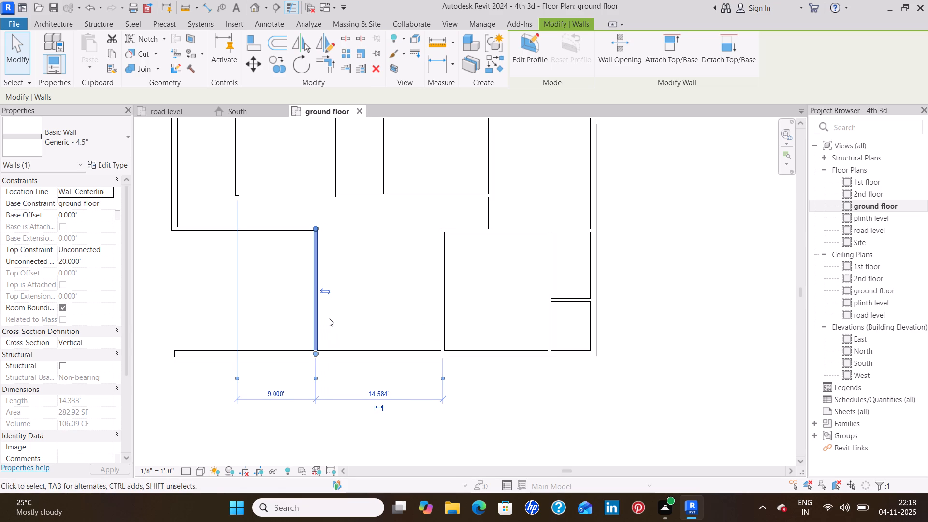
pyautogui.press('Left')
pyautogui.press('Left')
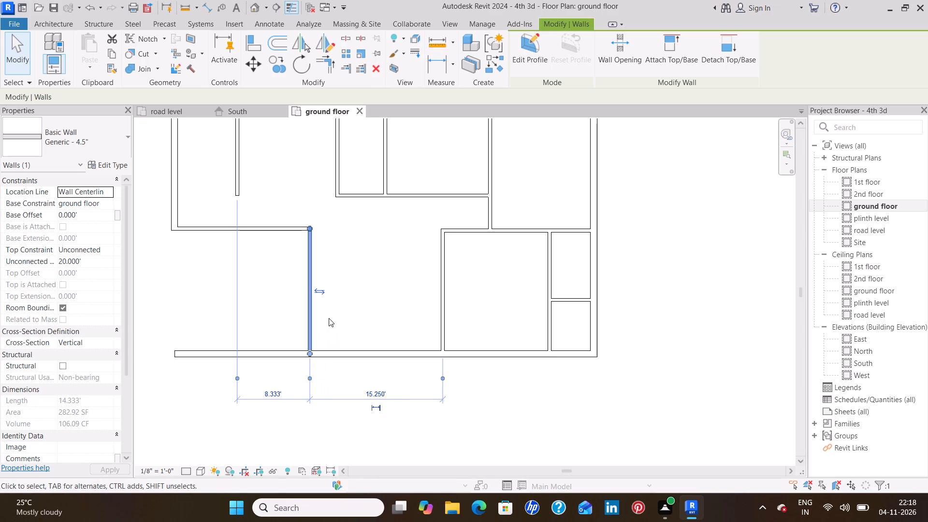
pyautogui.click(352, 294)
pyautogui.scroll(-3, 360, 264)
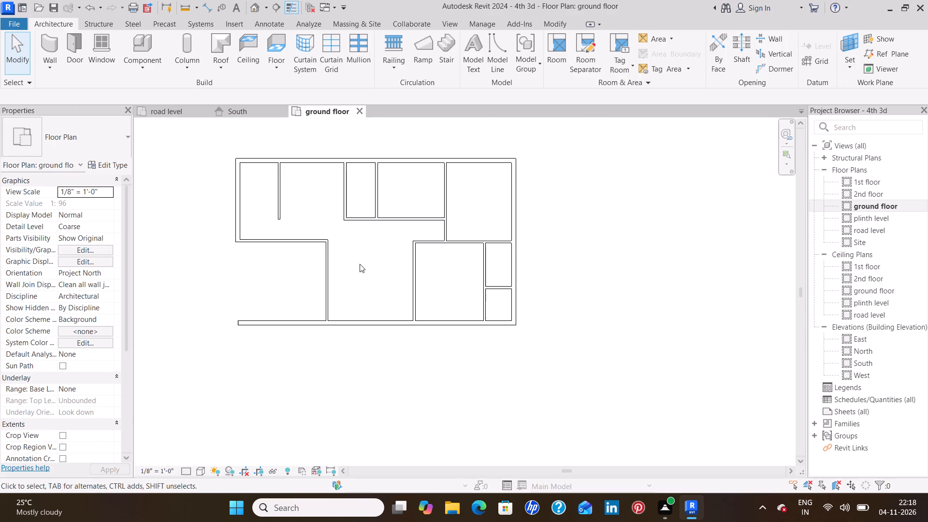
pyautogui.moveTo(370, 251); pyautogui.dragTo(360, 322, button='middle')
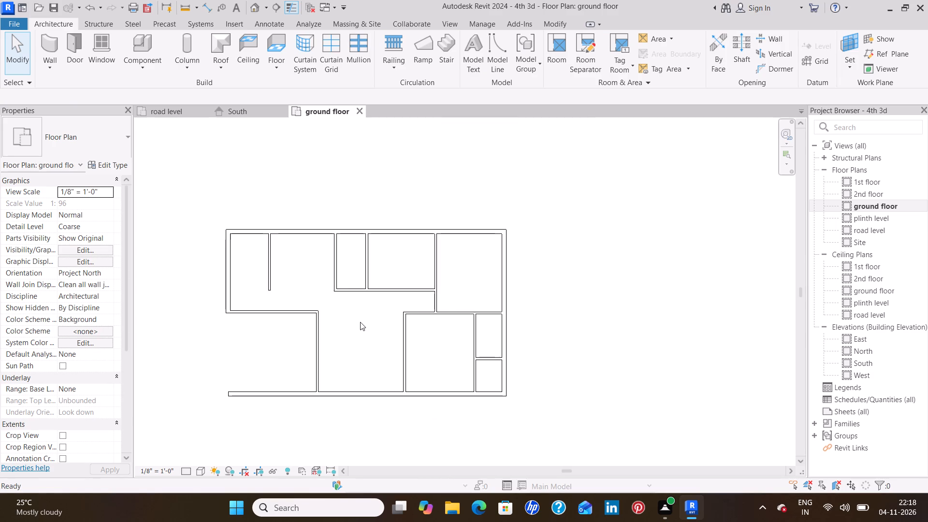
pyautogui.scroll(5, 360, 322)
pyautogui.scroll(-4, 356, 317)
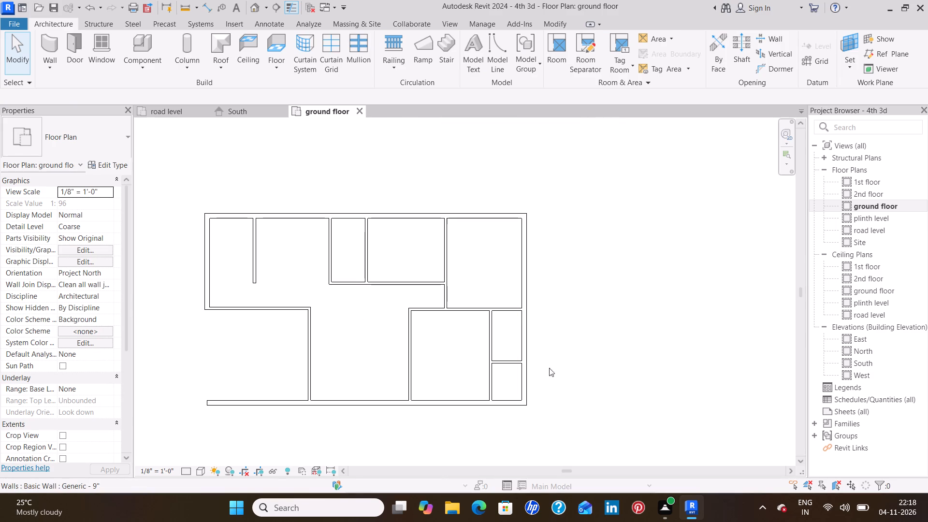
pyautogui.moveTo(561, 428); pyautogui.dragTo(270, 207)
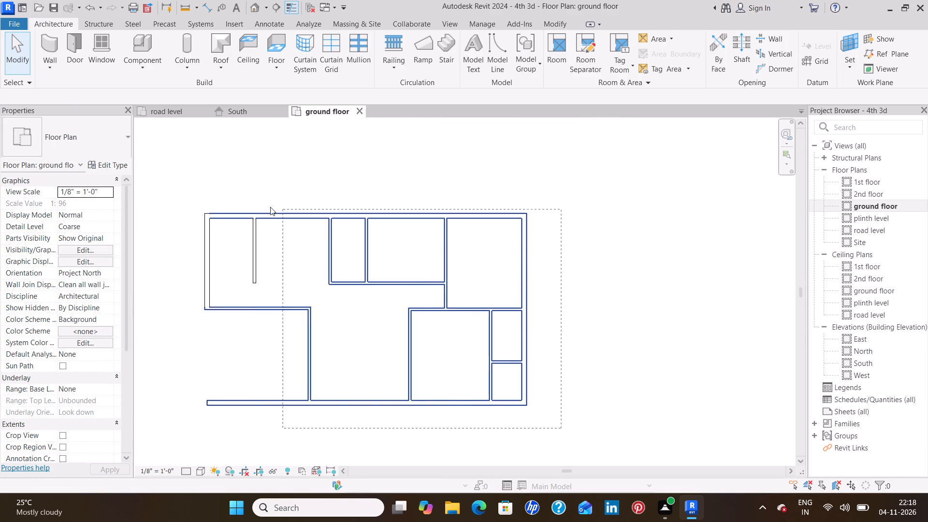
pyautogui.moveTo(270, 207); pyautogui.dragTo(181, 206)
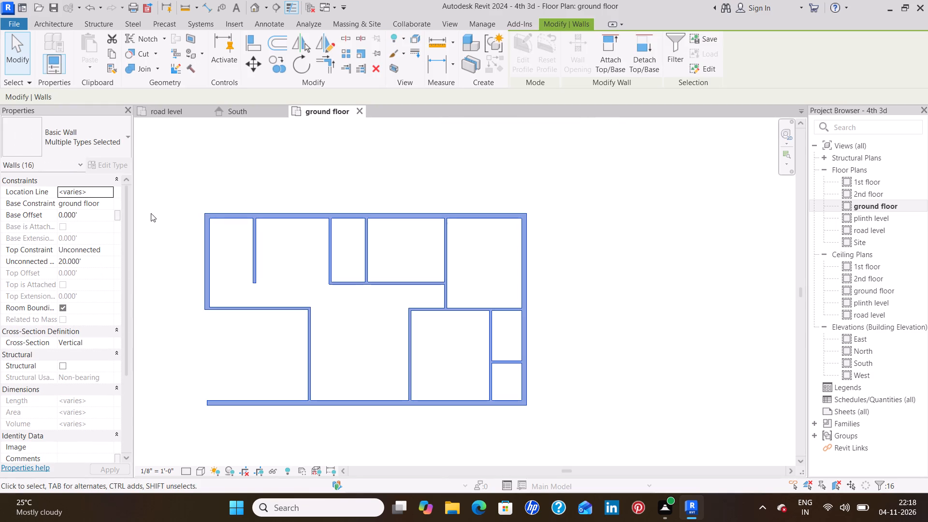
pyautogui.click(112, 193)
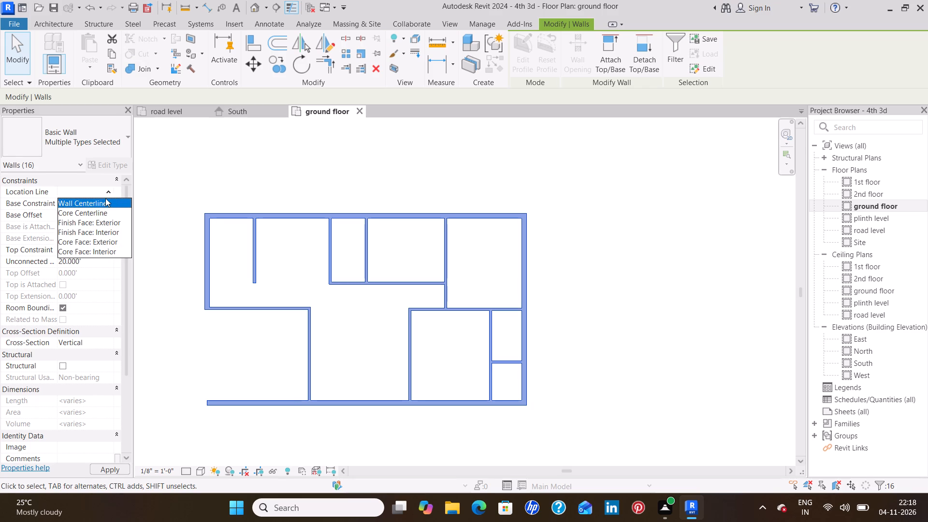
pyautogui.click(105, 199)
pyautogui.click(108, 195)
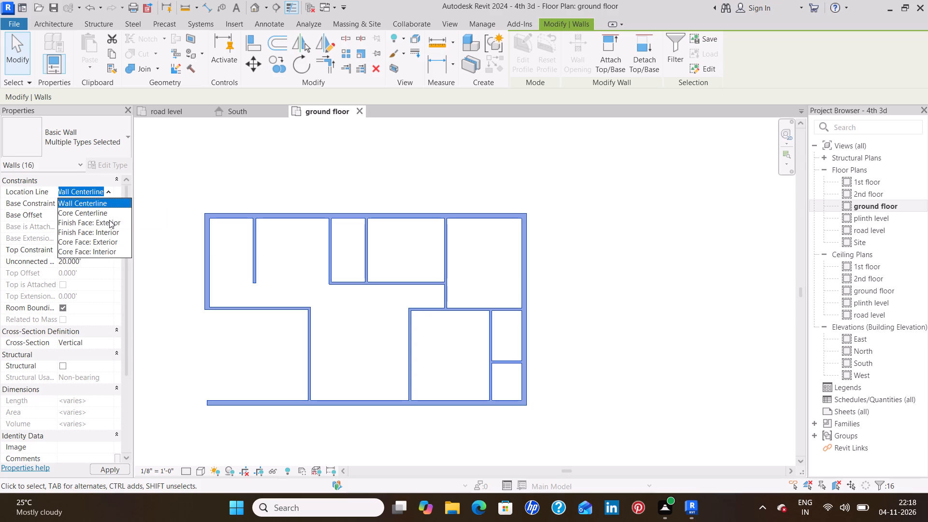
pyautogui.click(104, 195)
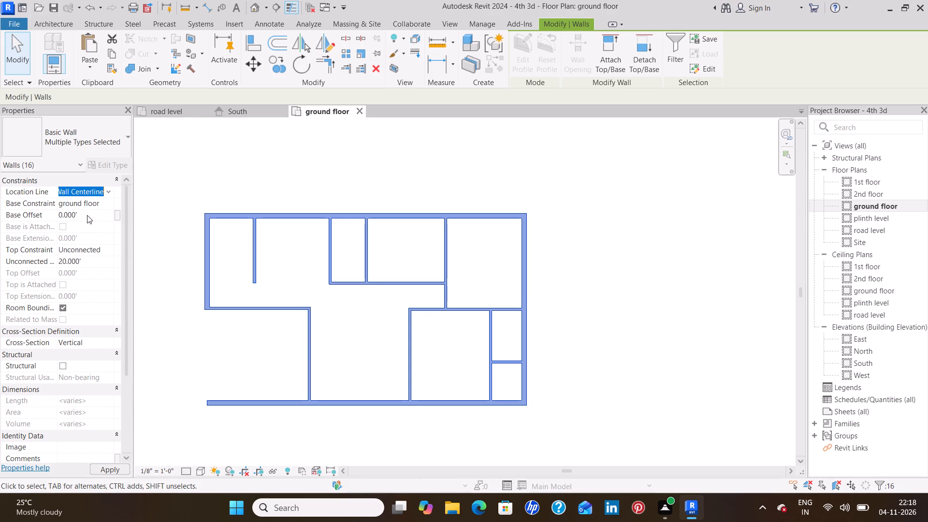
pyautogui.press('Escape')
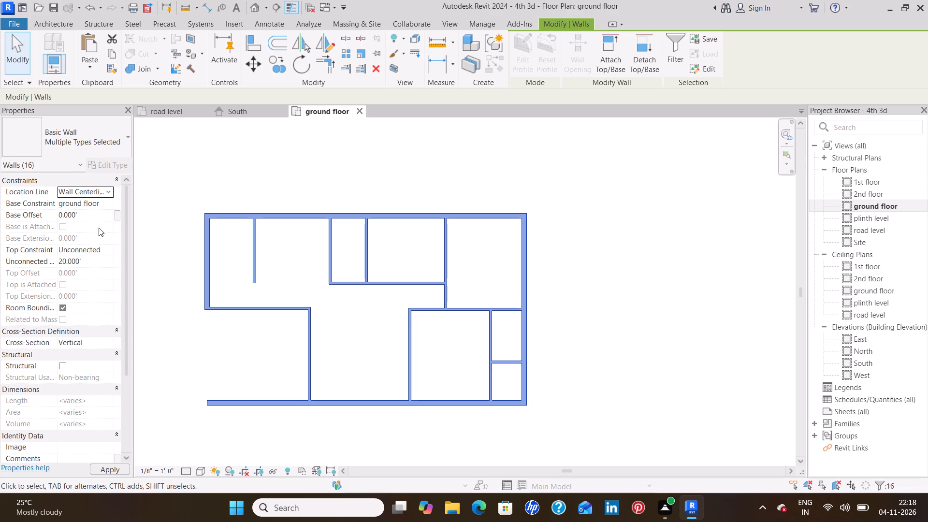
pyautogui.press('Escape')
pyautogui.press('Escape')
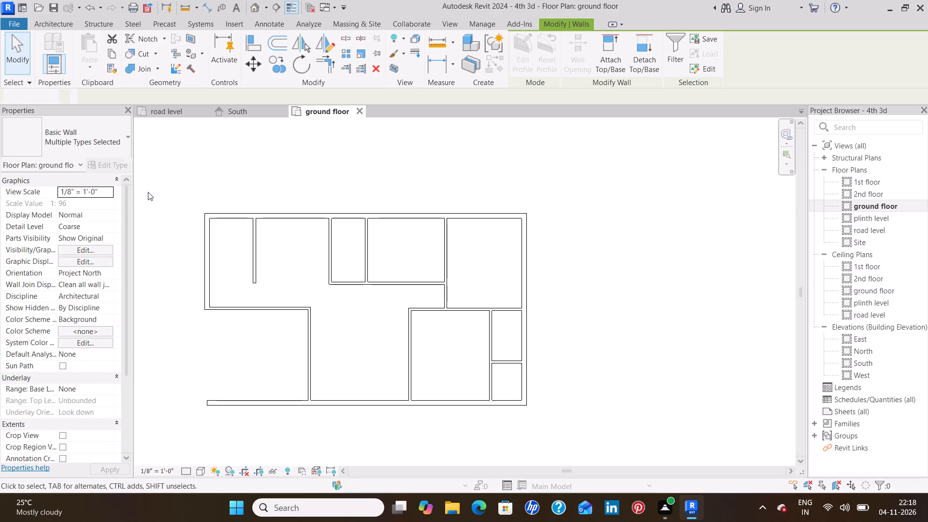
# Set the four 9" outer walls' location line to Wall Centerline and their top constraint to Up to level: 1st floor.
pyautogui.click(241, 213)
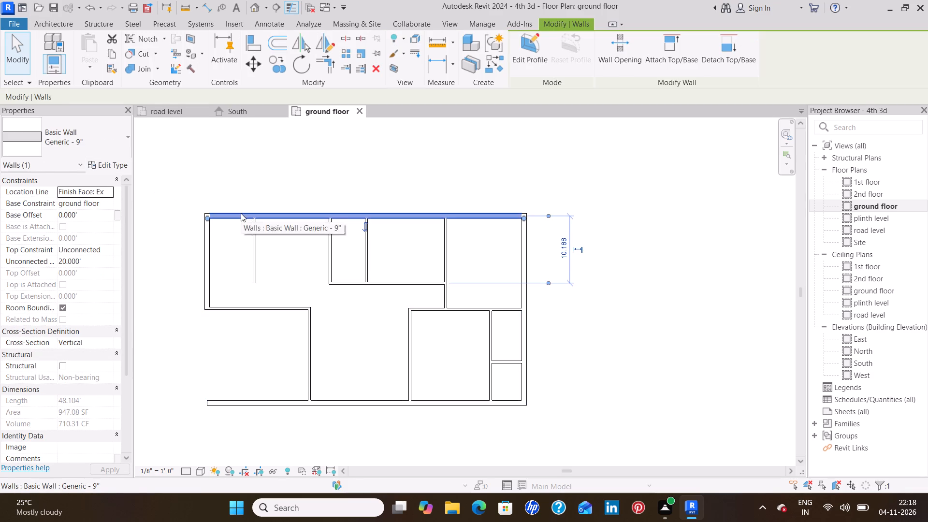
pyautogui.keyDown('ctrl'); pyautogui.click(207, 249); pyautogui.keyUp('ctrl')
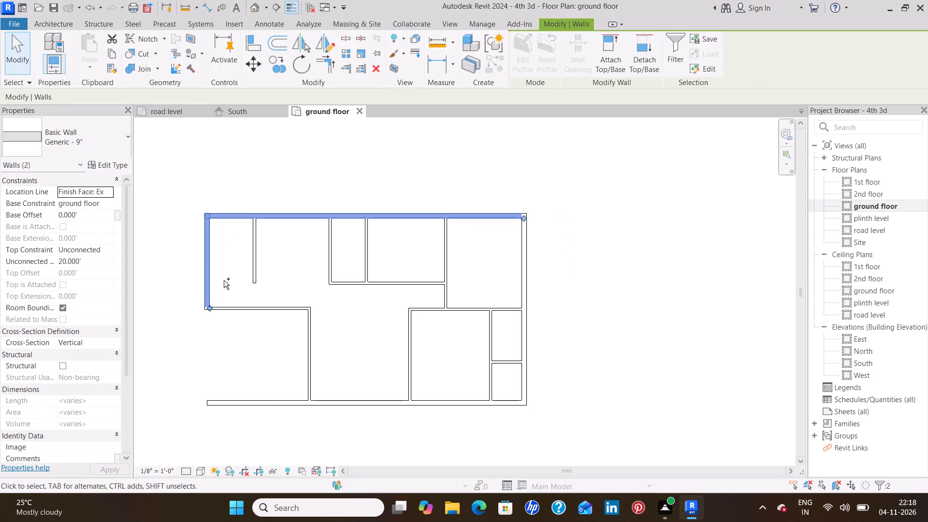
pyautogui.keyDown('ctrl'); pyautogui.click(256, 398); pyautogui.keyUp('ctrl')
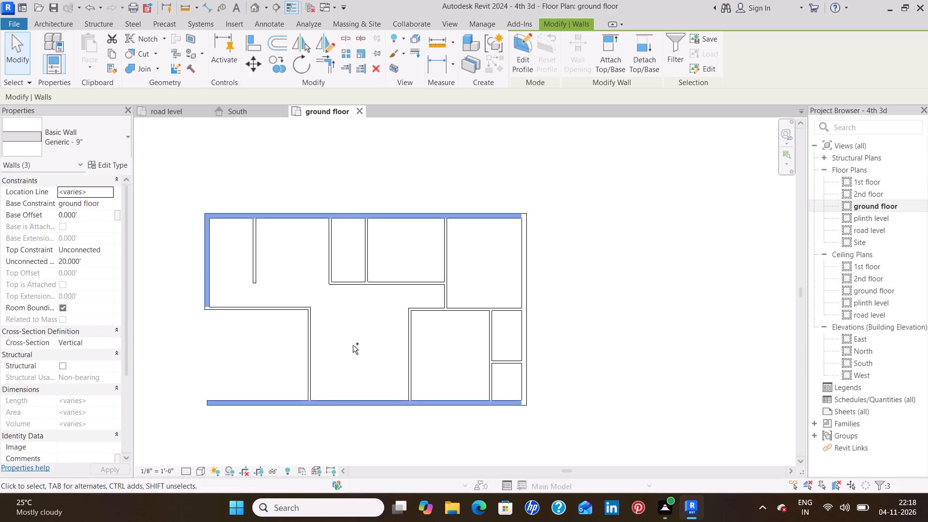
pyautogui.keyDown('ctrl'); pyautogui.click(521, 249); pyautogui.keyUp('ctrl')
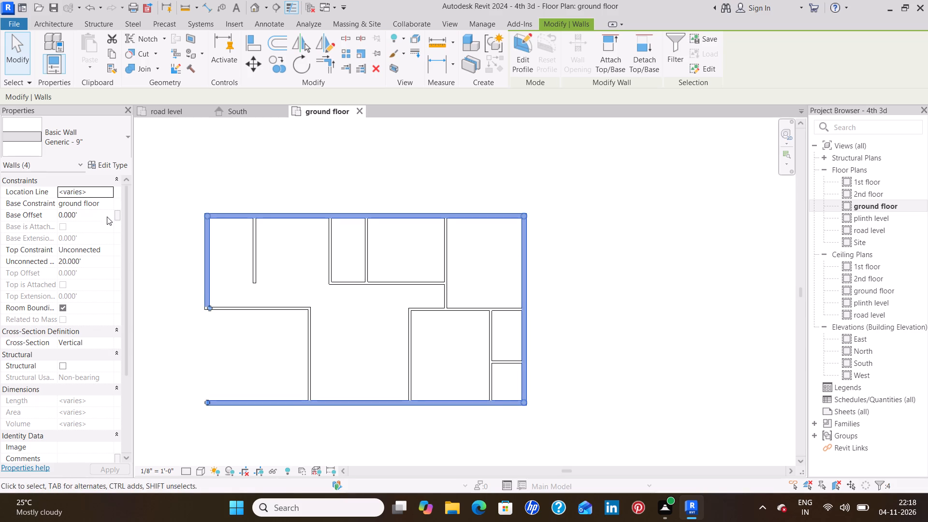
pyautogui.click(102, 195)
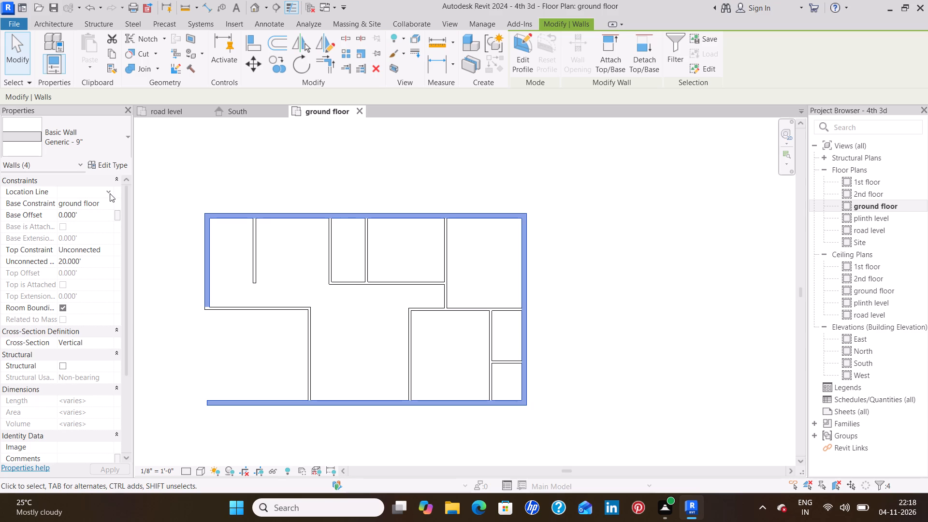
pyautogui.click(110, 193)
pyautogui.click(109, 199)
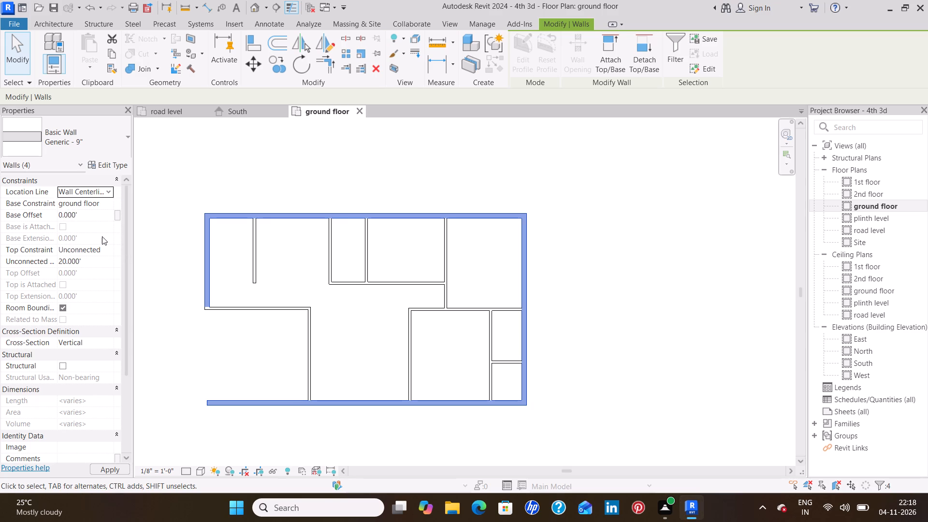
pyautogui.click(108, 250)
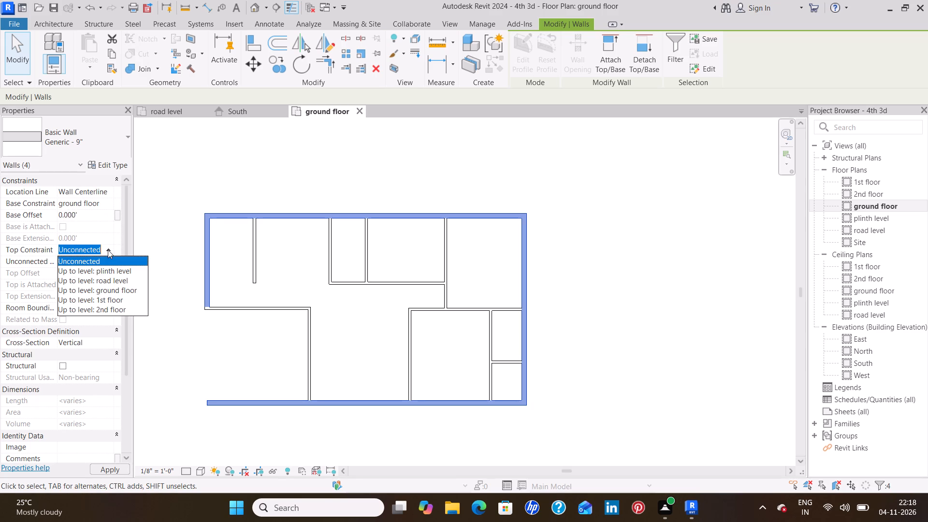
pyautogui.click(116, 300)
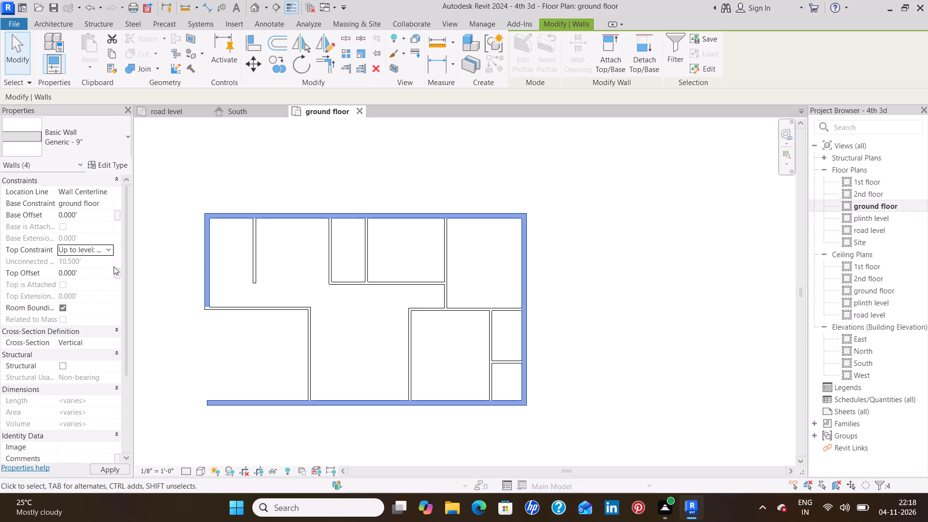
pyautogui.click(116, 471)
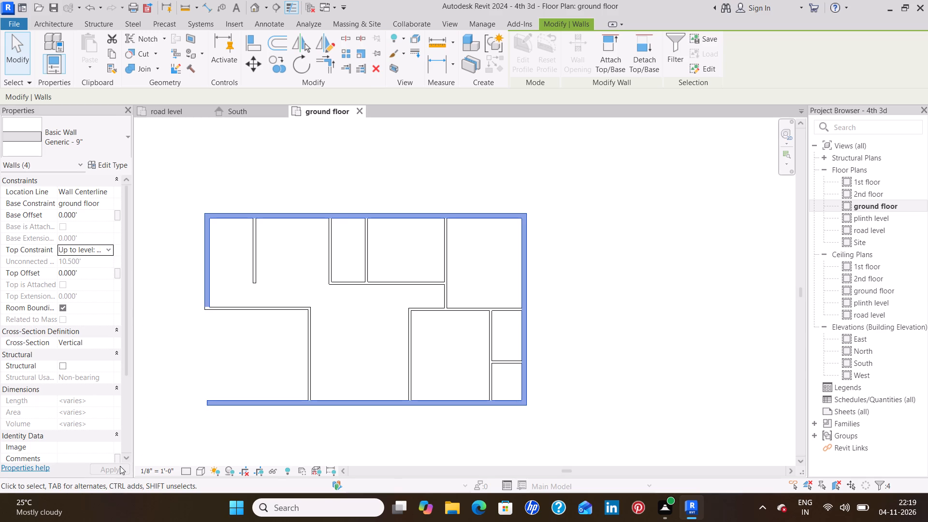
pyautogui.press('Escape')
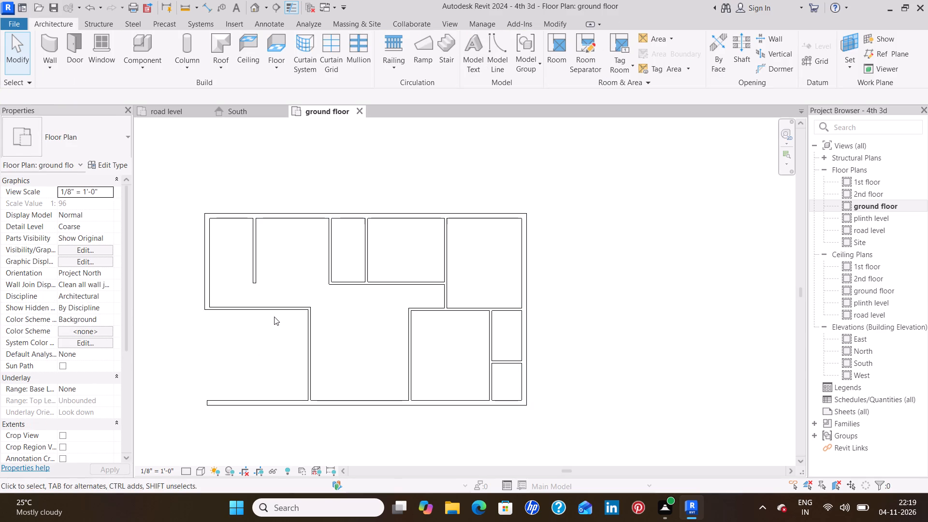
# Set the top constraint of all twelve 4.5" ground floor partitions to Up to level: 1st floor.
pyautogui.click(275, 312)
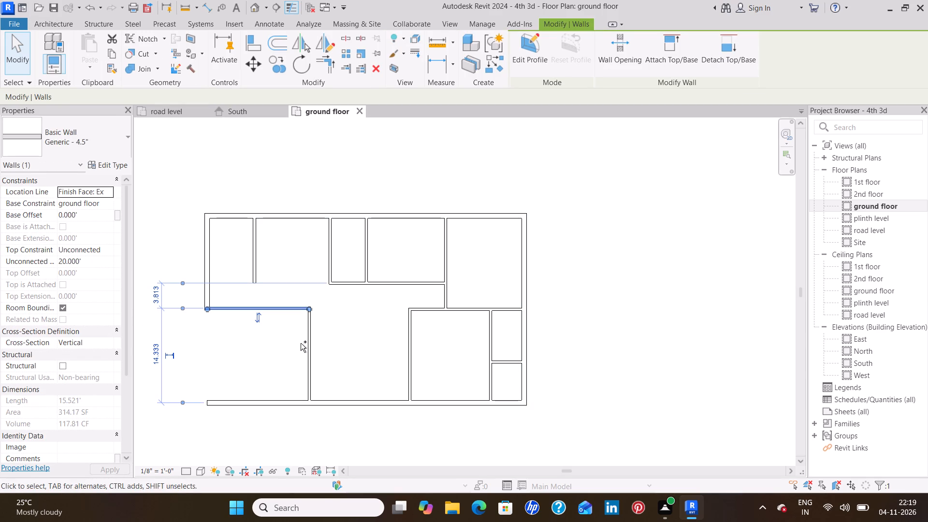
pyautogui.keyDown('ctrl'); pyautogui.click(311, 339); pyautogui.keyUp('ctrl')
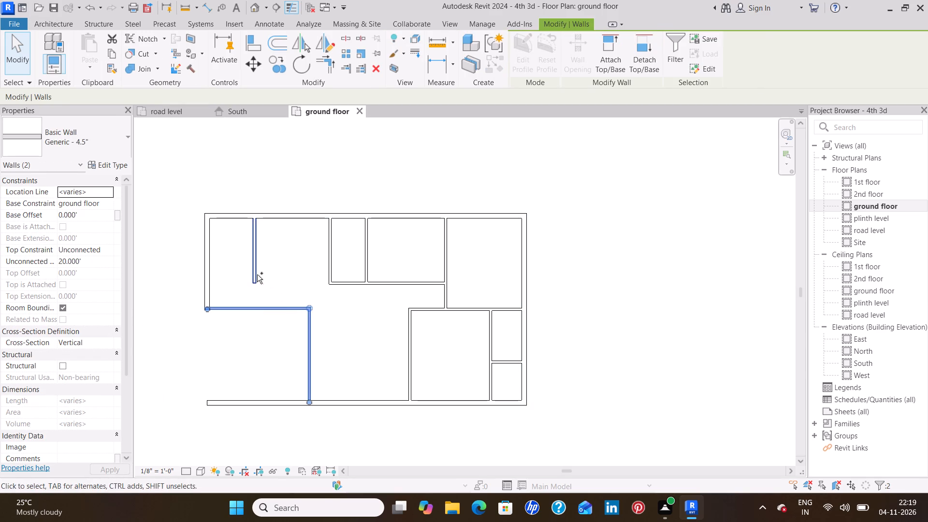
pyautogui.keyDown('ctrl'); pyautogui.click(257, 275); pyautogui.keyUp('ctrl')
pyautogui.keyDown('ctrl'); pyautogui.click(328, 252); pyautogui.keyUp('ctrl')
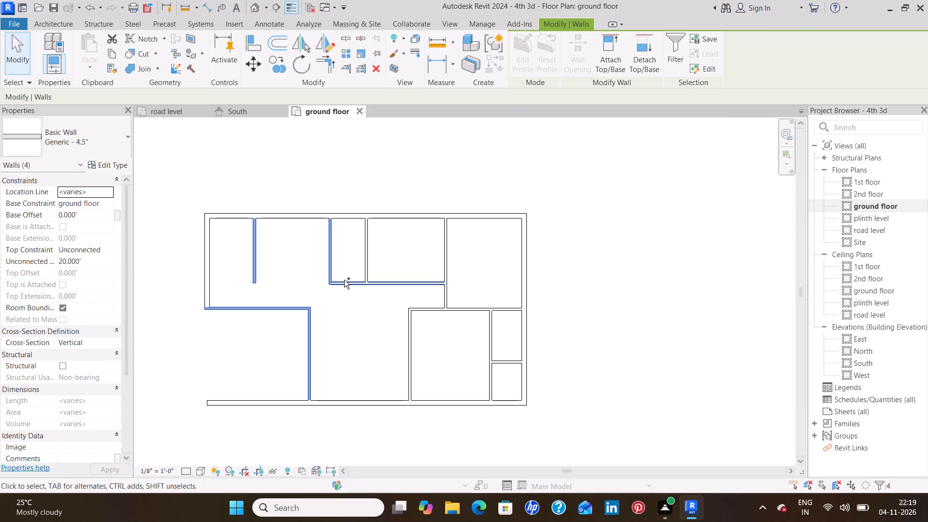
pyautogui.keyDown('ctrl'); pyautogui.click(344, 280); pyautogui.keyUp('ctrl')
pyautogui.keyDown('ctrl'); pyautogui.click(366, 256); pyautogui.keyUp('ctrl')
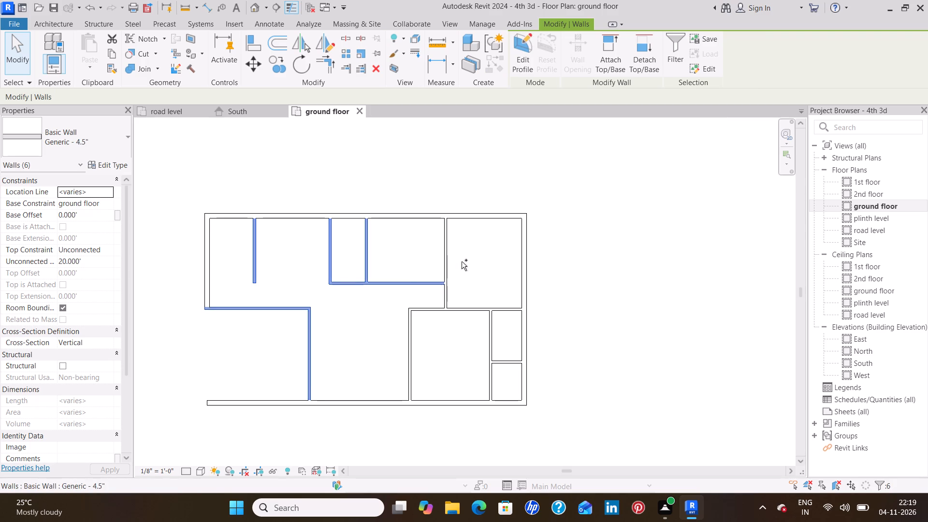
pyautogui.keyDown('ctrl'); pyautogui.click(447, 275); pyautogui.keyUp('ctrl')
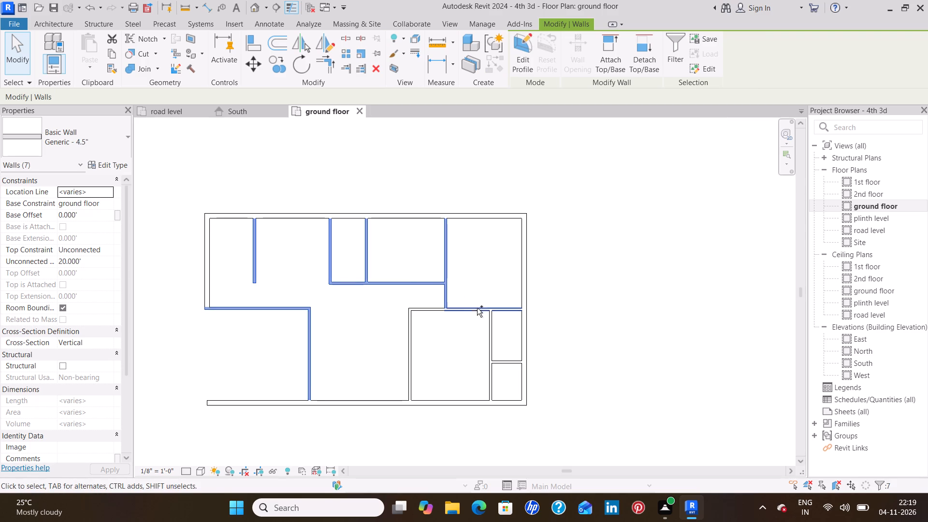
pyautogui.keyDown('ctrl'); pyautogui.click(479, 312); pyautogui.keyUp('ctrl')
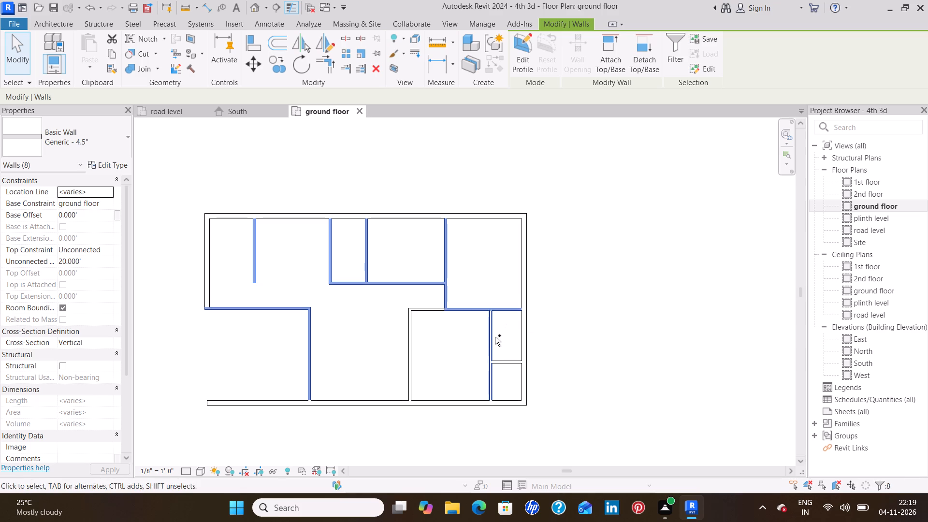
pyautogui.keyDown('ctrl'); pyautogui.click(494, 338); pyautogui.keyUp('ctrl')
pyautogui.keyDown('ctrl'); pyautogui.click(504, 364); pyautogui.keyUp('ctrl')
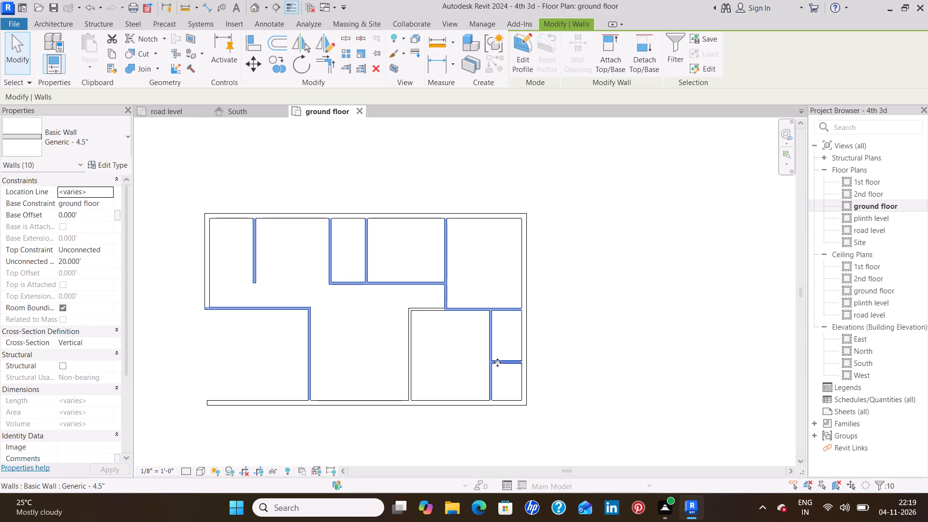
pyautogui.keyDown('ctrl'); pyautogui.click(421, 310); pyautogui.keyUp('ctrl')
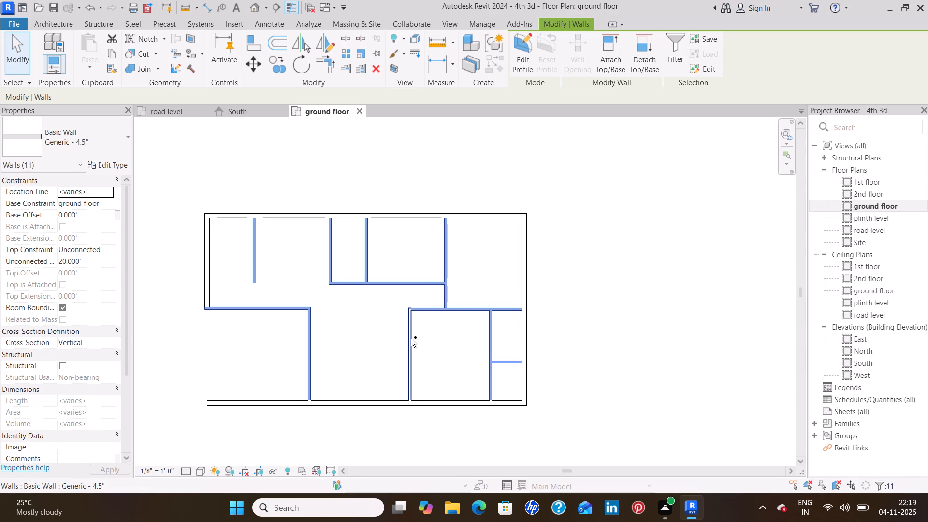
pyautogui.keyDown('ctrl'); pyautogui.click(411, 339); pyautogui.keyUp('ctrl')
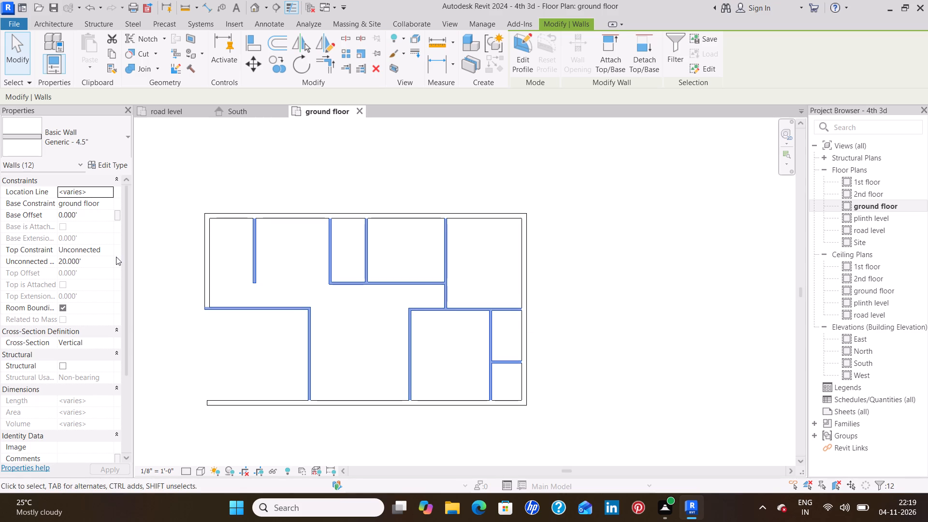
pyautogui.click(108, 250)
pyautogui.click(118, 301)
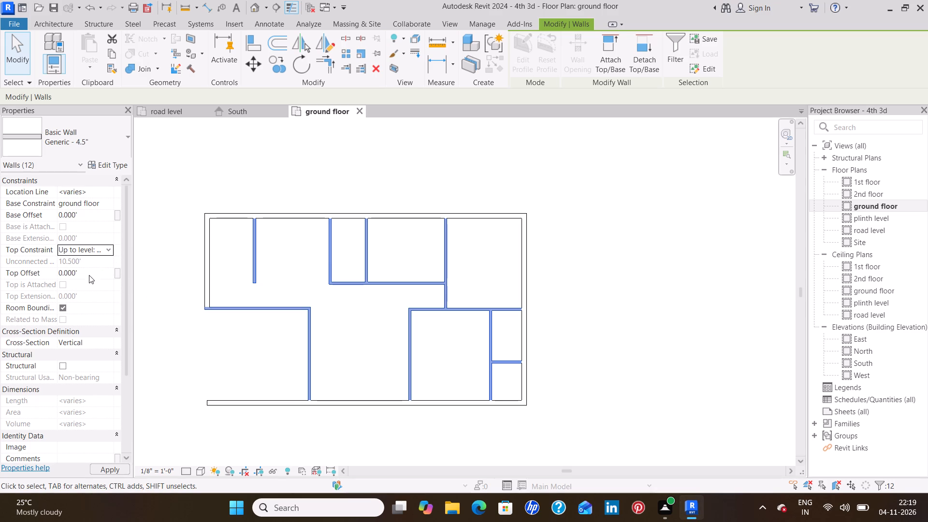
pyautogui.click(114, 466)
pyautogui.click(179, 391)
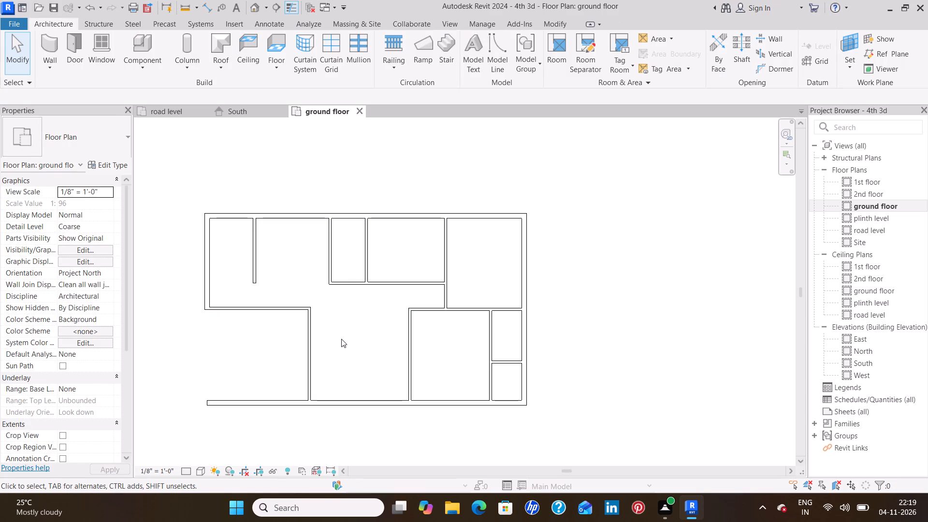
# Examine the walls' heights against the levels in the 3D view, from the front and in the home orientation.
pyautogui.moveTo(341, 339); pyautogui.dragTo(437, 300, button='middle')
pyautogui.scroll(1, 438, 301)
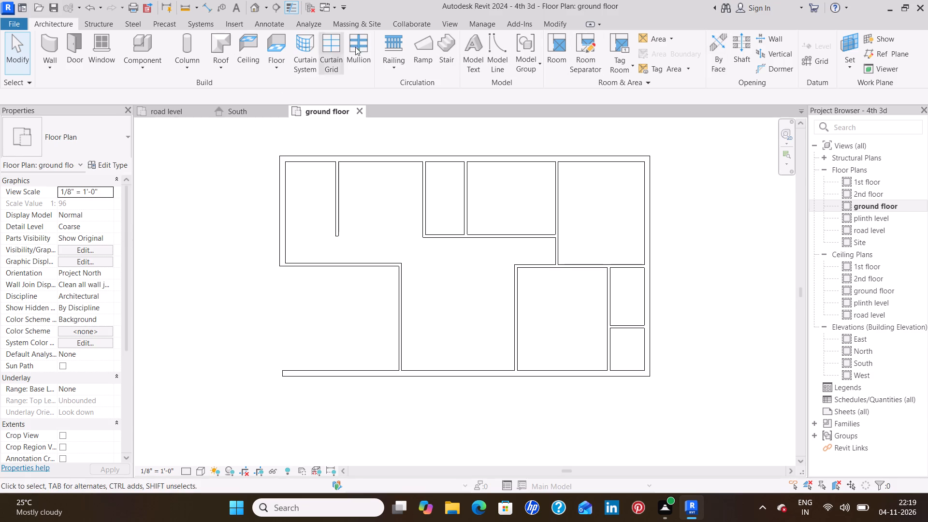
pyautogui.click(255, 8)
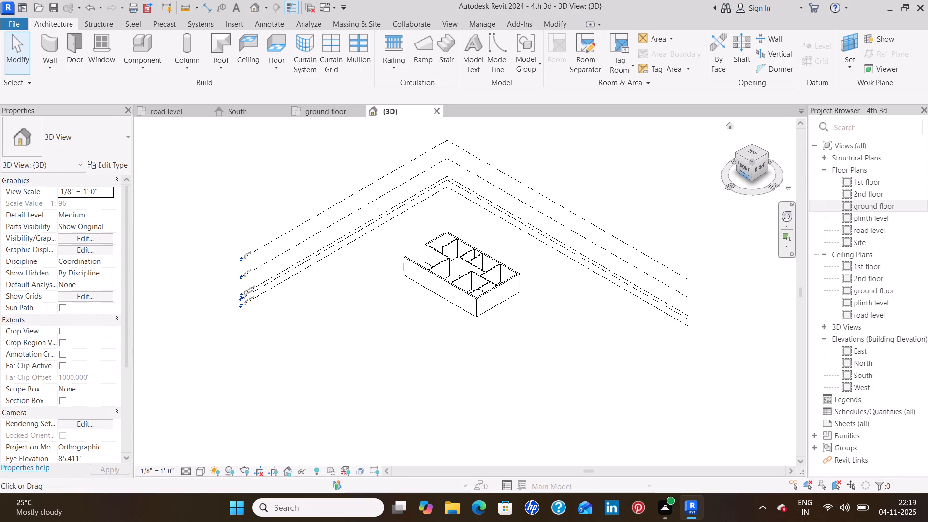
pyautogui.click(741, 170)
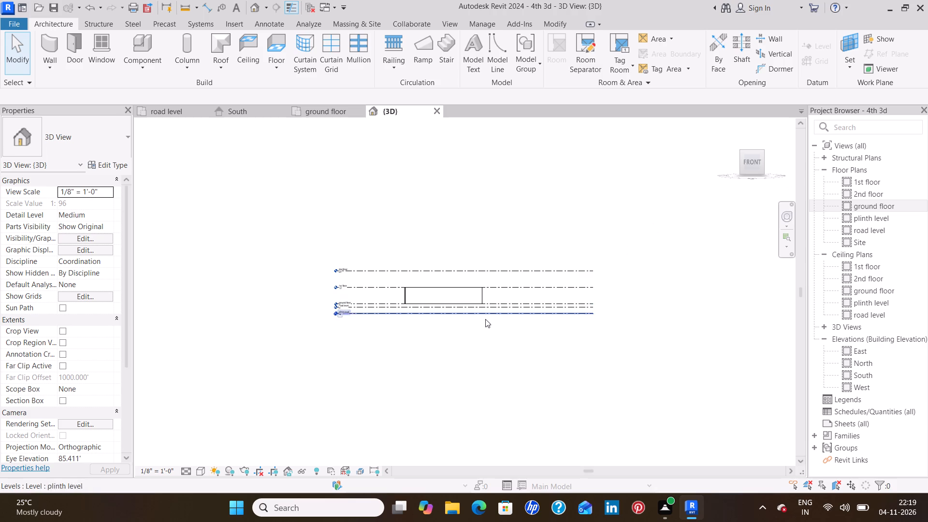
pyautogui.scroll(12, 449, 313)
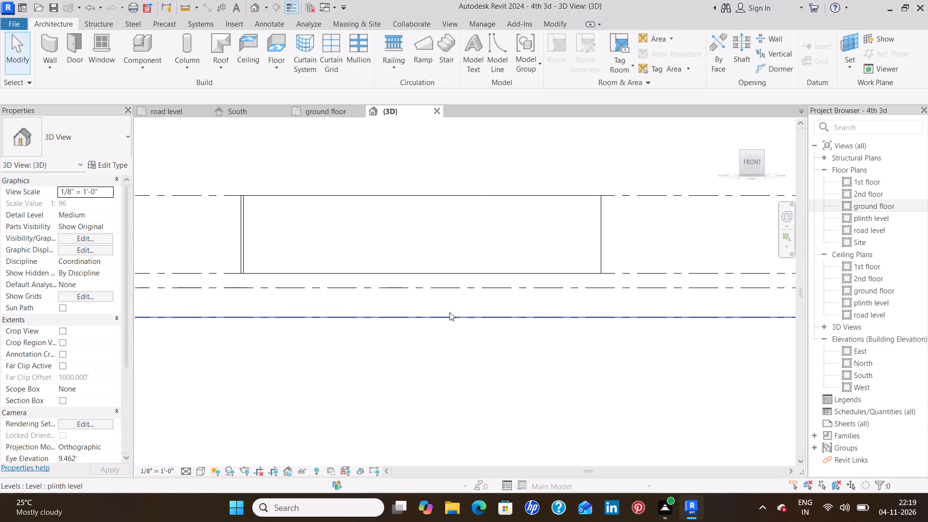
pyautogui.scroll(-6, 456, 274)
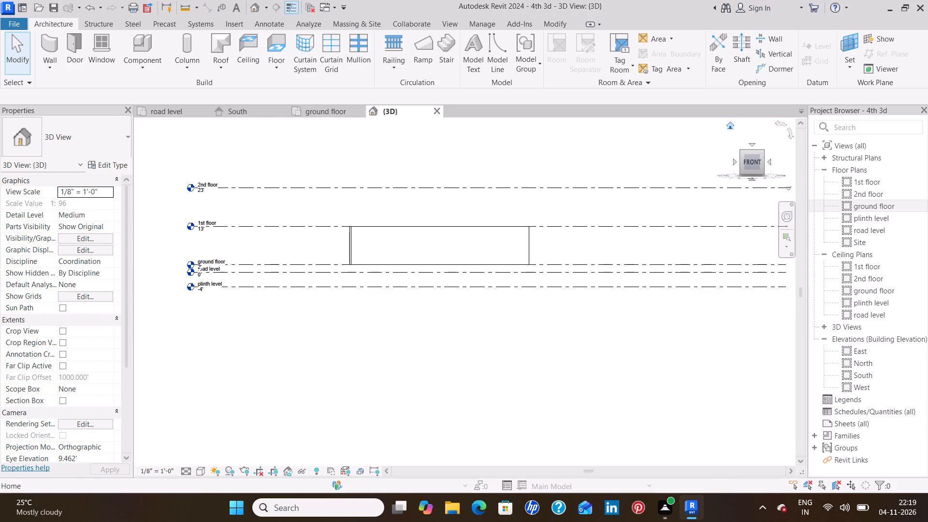
pyautogui.click(729, 129)
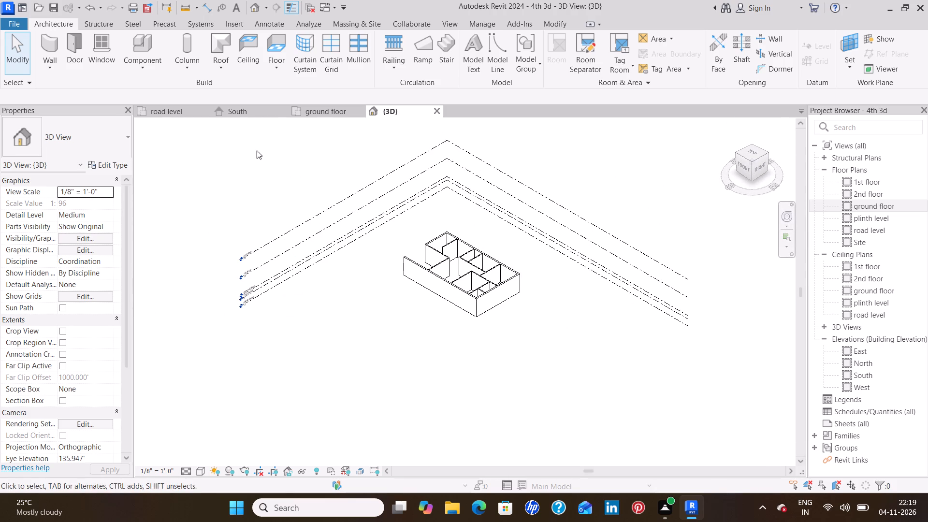
# On the ground floor plan, draw an east-west 4.5" partition across the narrow north room, about 4' south of the north outer wall.
pyautogui.click(317, 113)
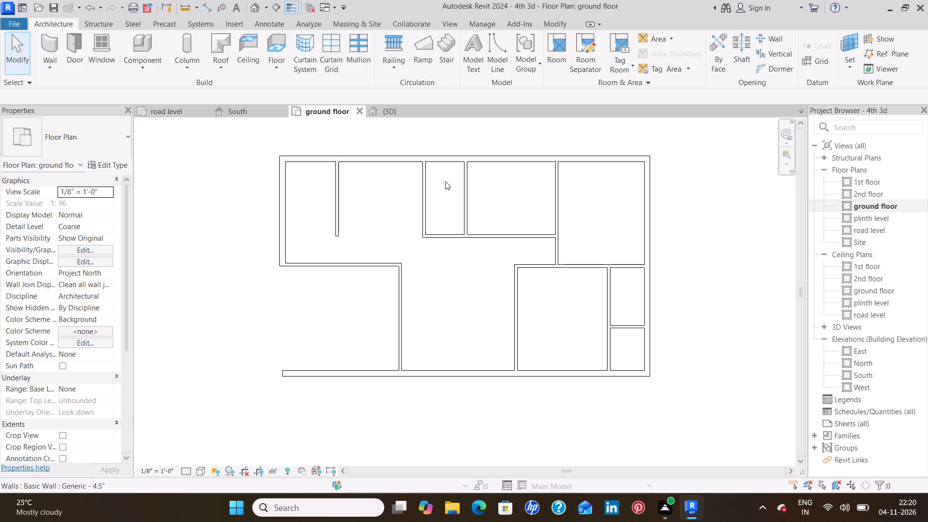
pyautogui.moveTo(445, 182); pyautogui.dragTo(435, 222, button='middle')
pyautogui.scroll(7, 435, 222)
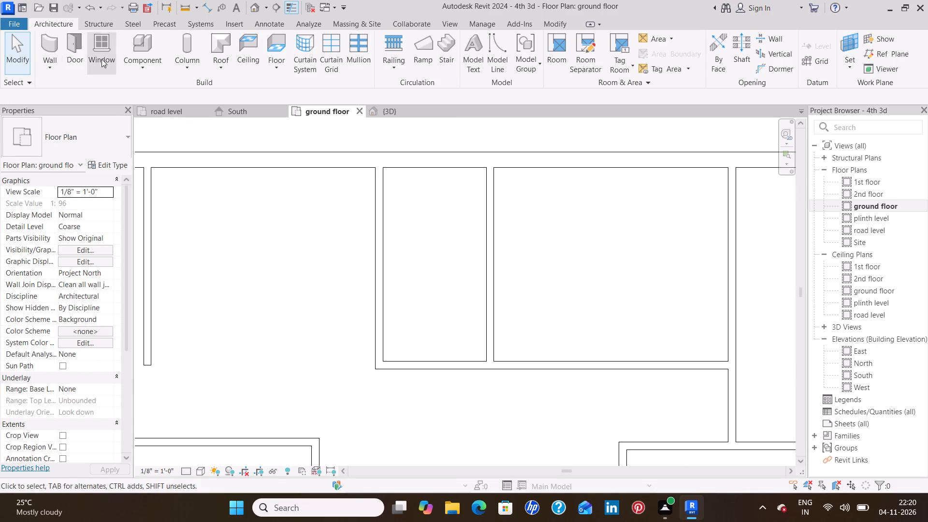
pyautogui.click(45, 49)
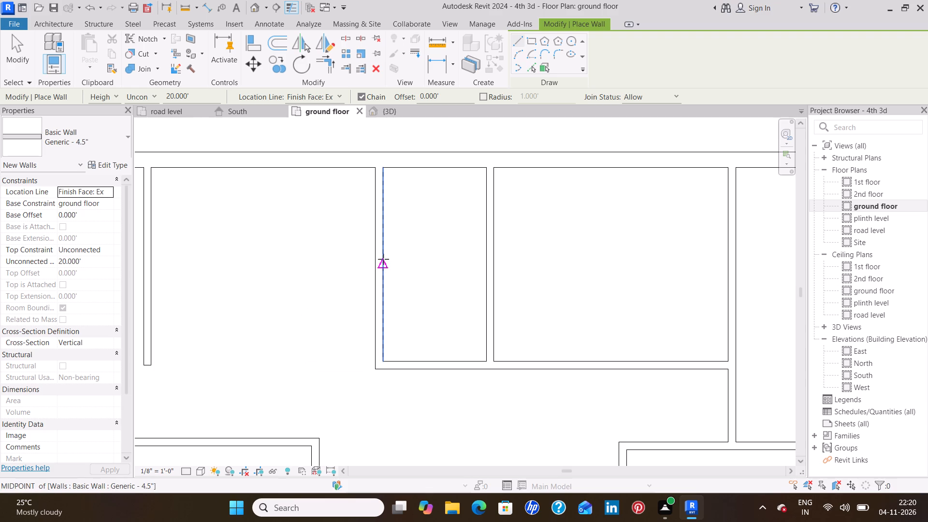
pyautogui.click(384, 258)
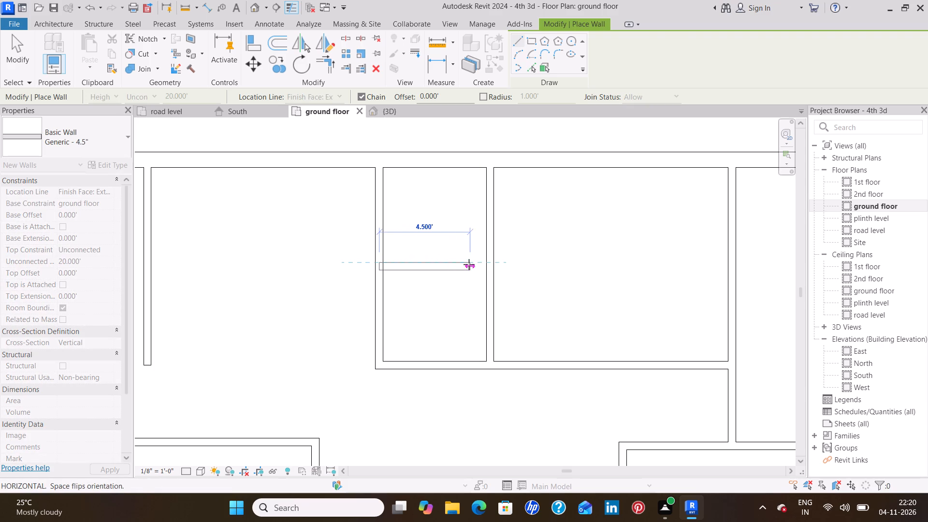
pyautogui.press('Escape')
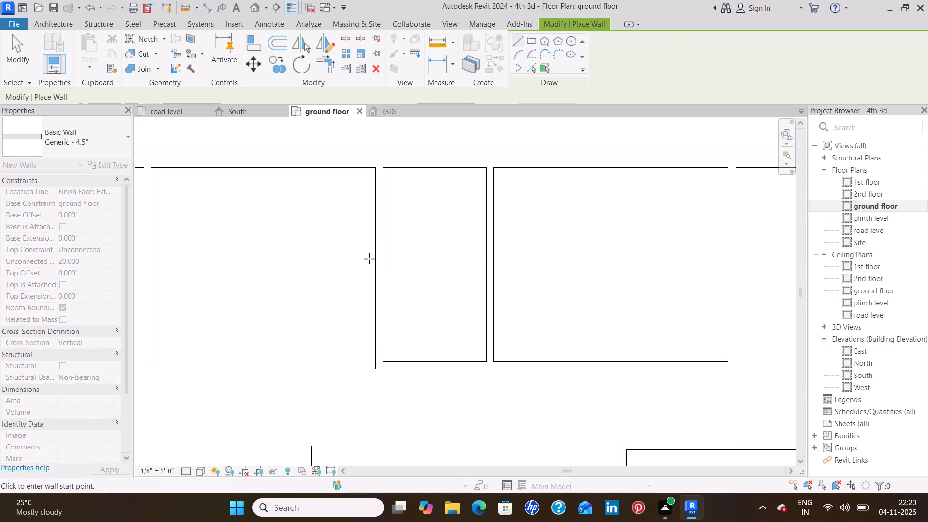
pyautogui.click(379, 236)
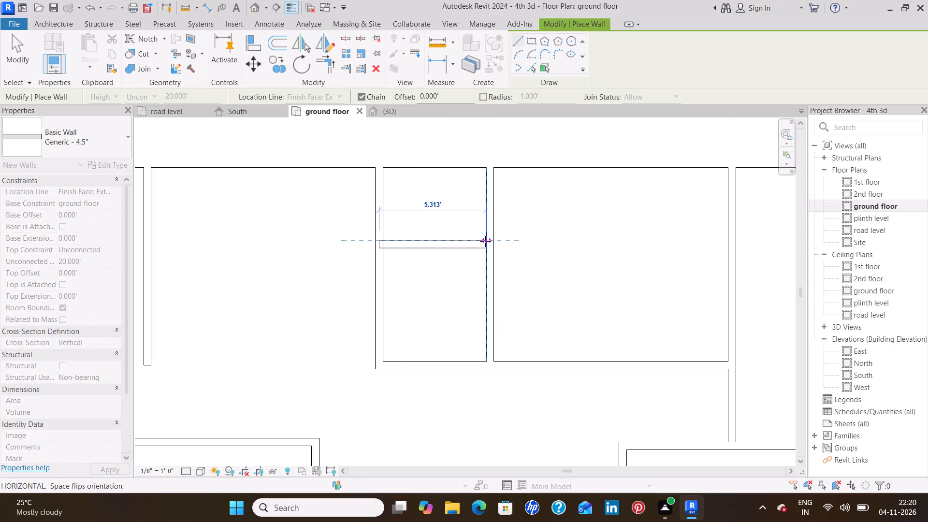
pyautogui.click(487, 242)
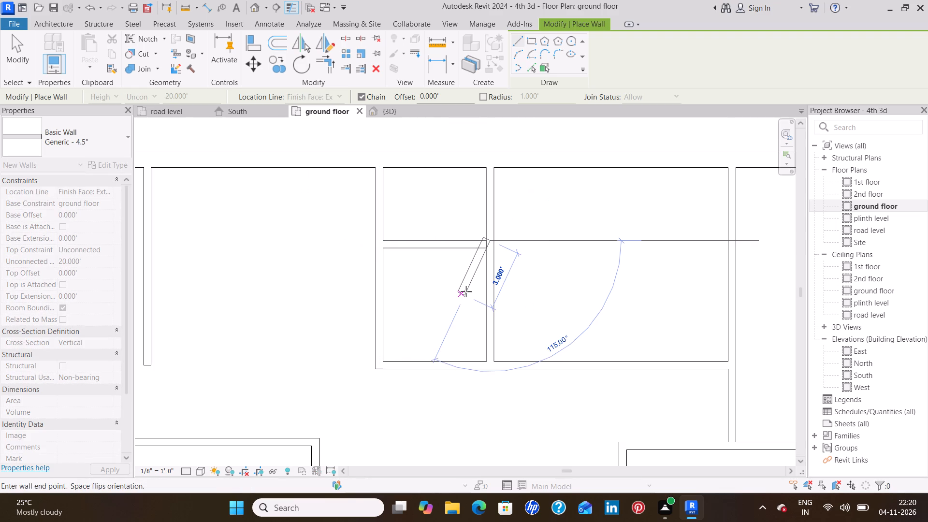
pyautogui.press('Escape')
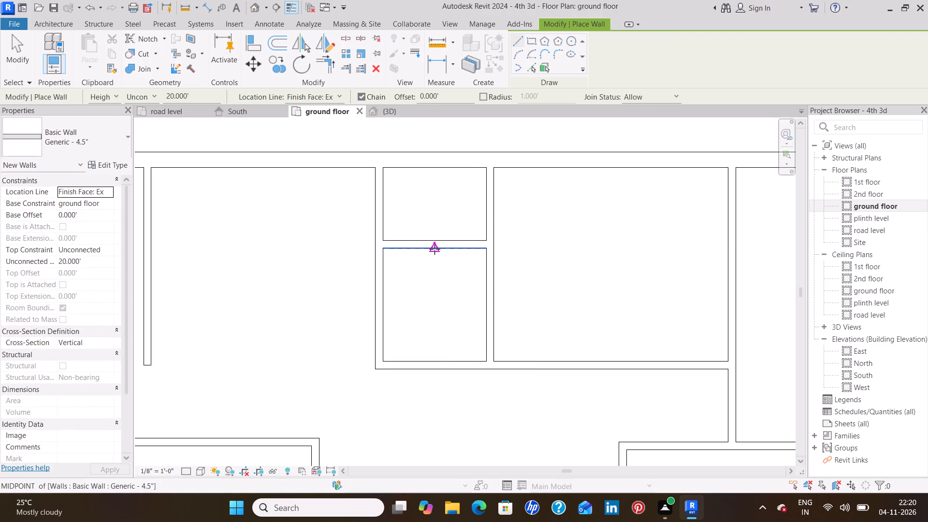
pyautogui.press('Escape')
# Nudge the narrow north room's new cross partition north until it is about 4.02' from the north outer wall.
pyautogui.click(435, 248)
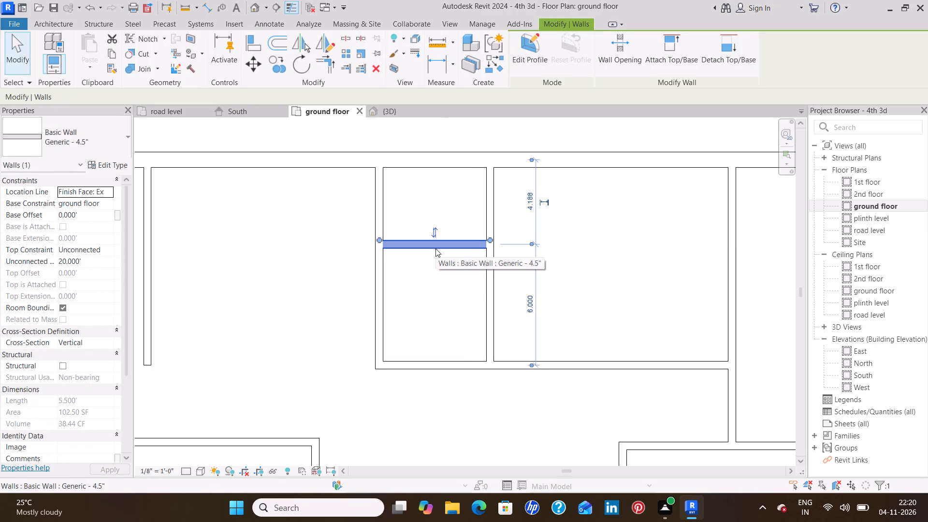
pyautogui.press('Up')
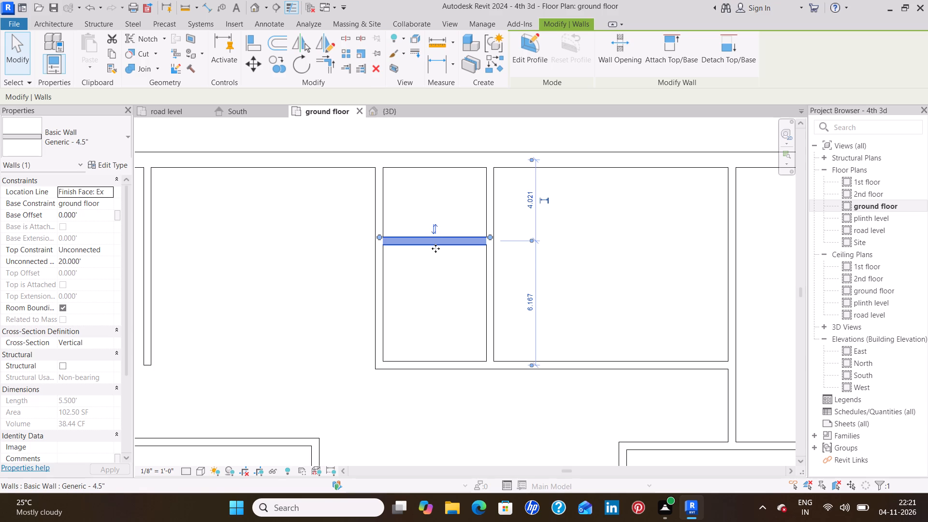
pyautogui.press('Up')
pyautogui.press('Down')
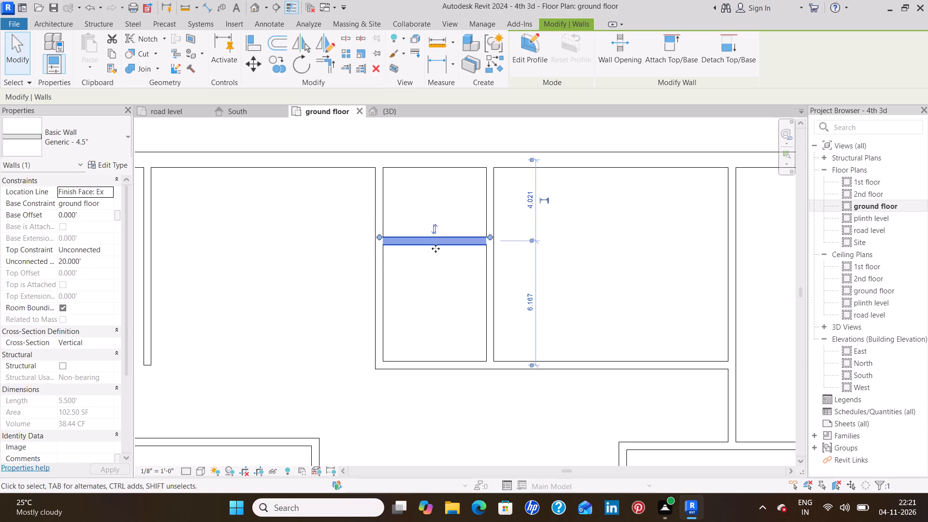
pyautogui.click(438, 279)
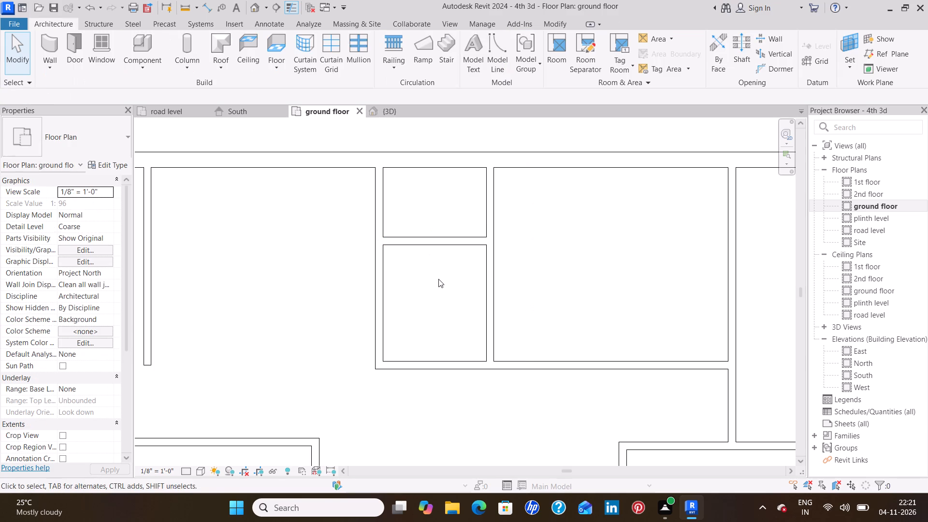
# Place a Single-Flush 30" x 84" door in the west partition of the southeast corner room, centred about 2' from the south outer wall.
pyautogui.scroll(-4, 439, 281)
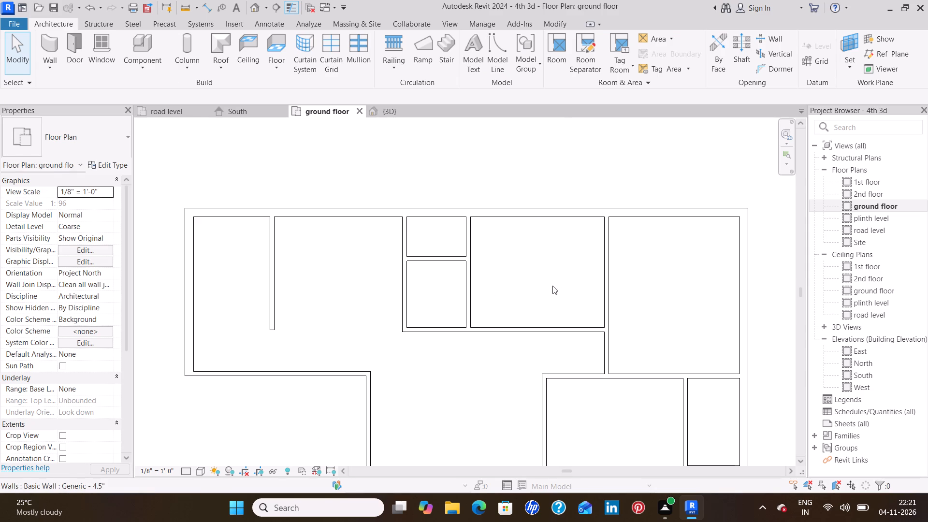
pyautogui.moveTo(539, 283); pyautogui.dragTo(472, 234, button='middle')
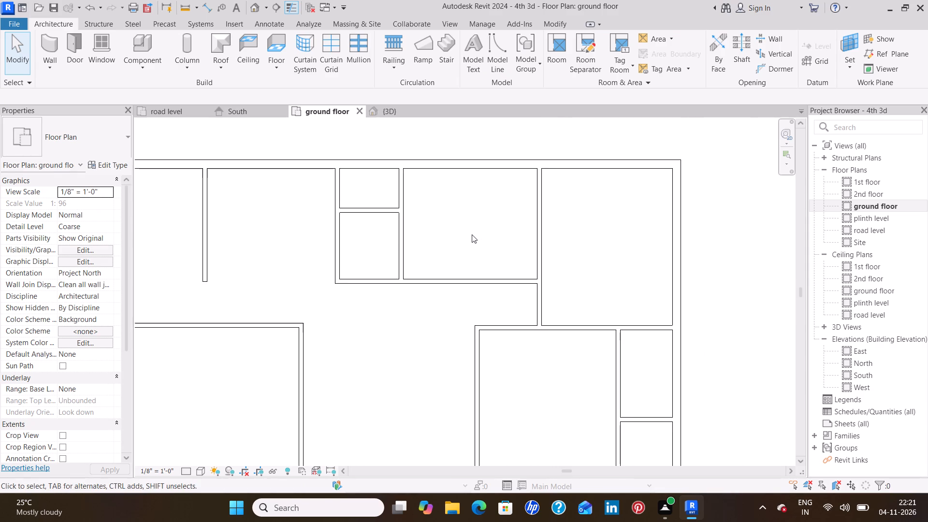
pyautogui.scroll(-2, 472, 234)
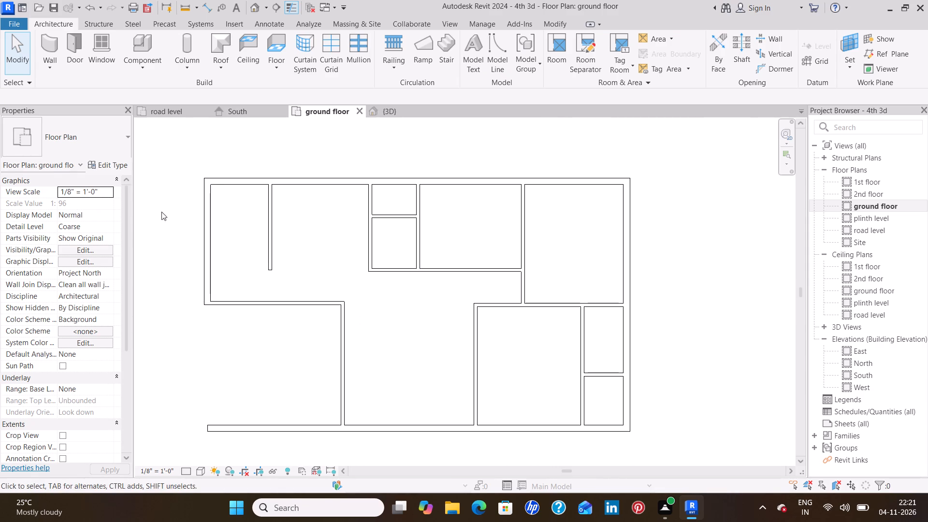
pyautogui.click(72, 45)
pyautogui.click(86, 150)
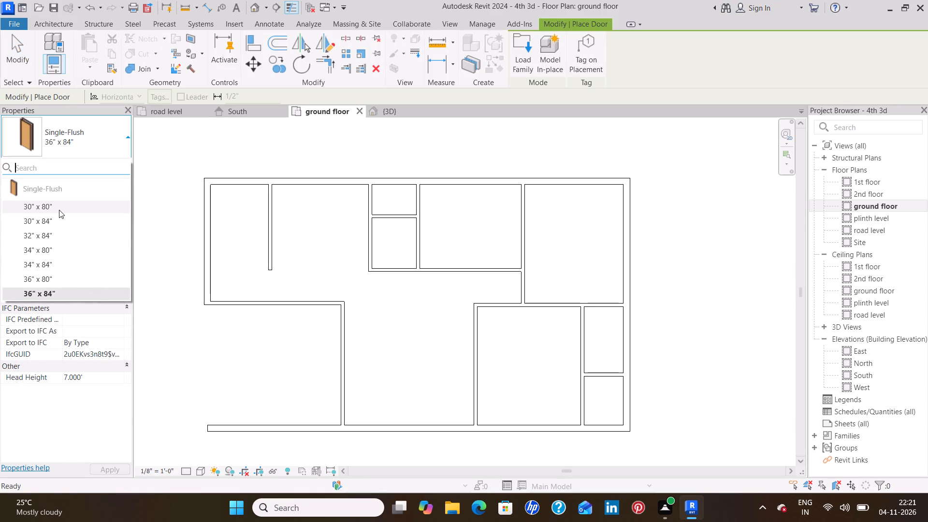
pyautogui.click(57, 292)
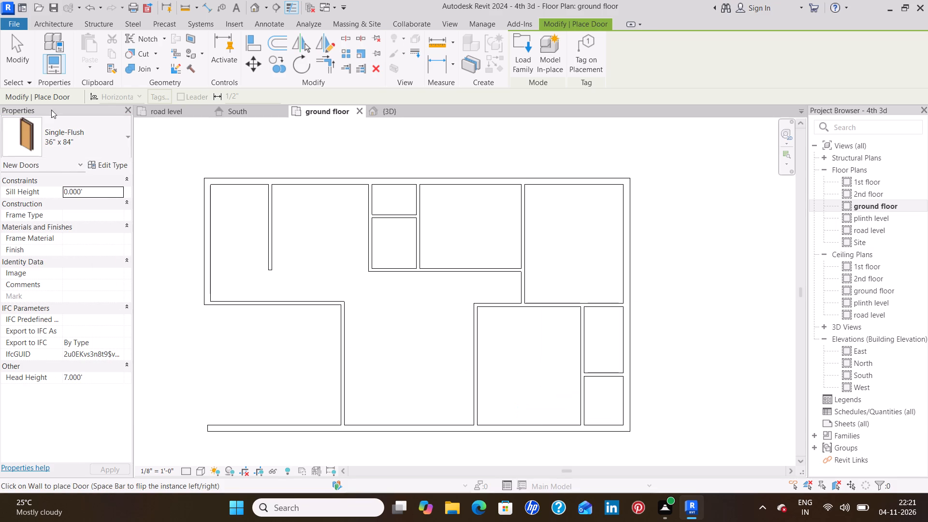
pyautogui.click(62, 132)
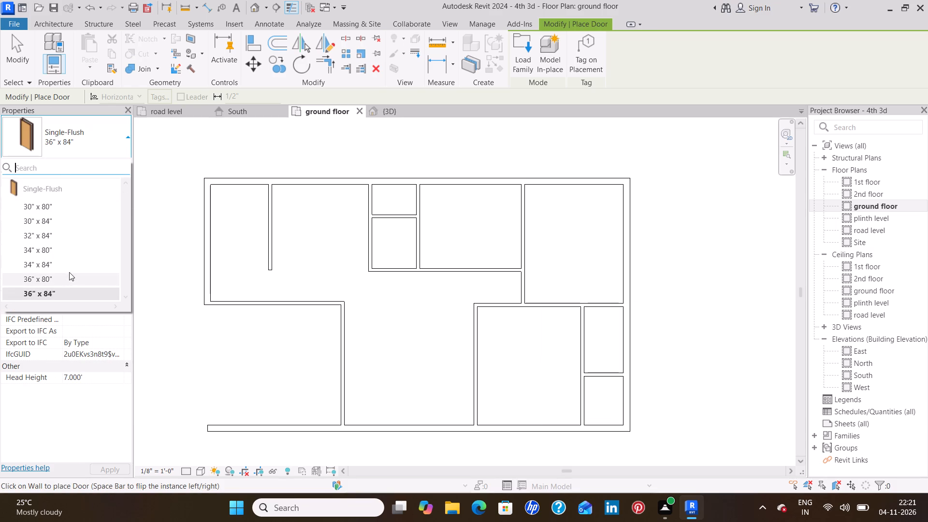
pyautogui.click(69, 264)
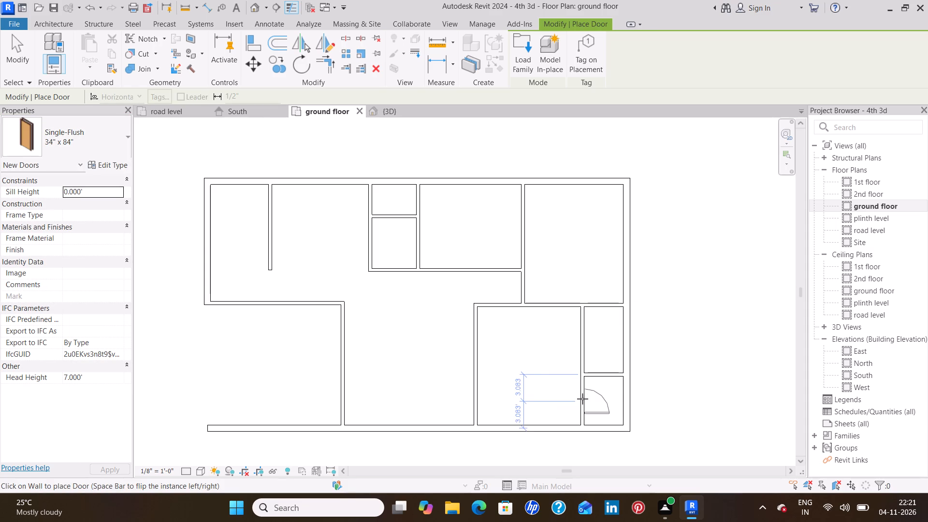
pyautogui.click(84, 155)
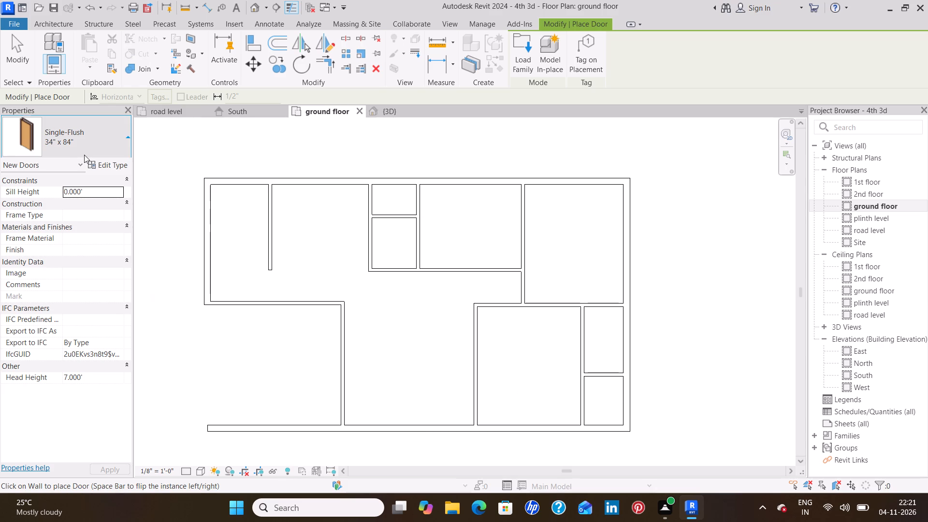
pyautogui.click(56, 236)
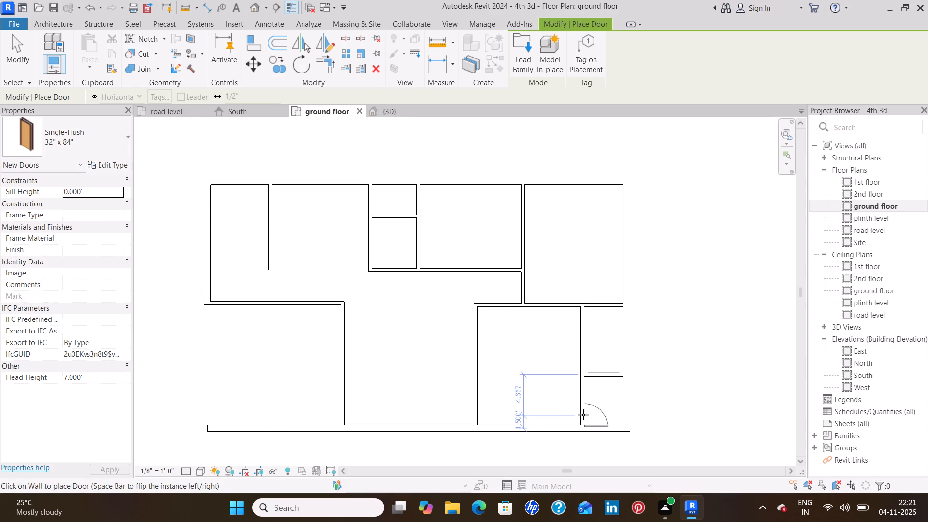
pyautogui.click(50, 142)
pyautogui.click(61, 222)
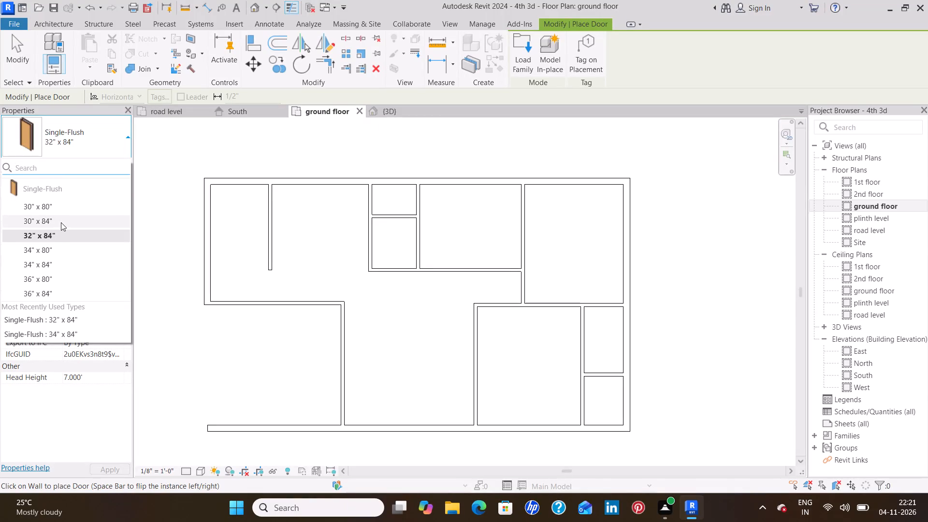
pyautogui.click(582, 411)
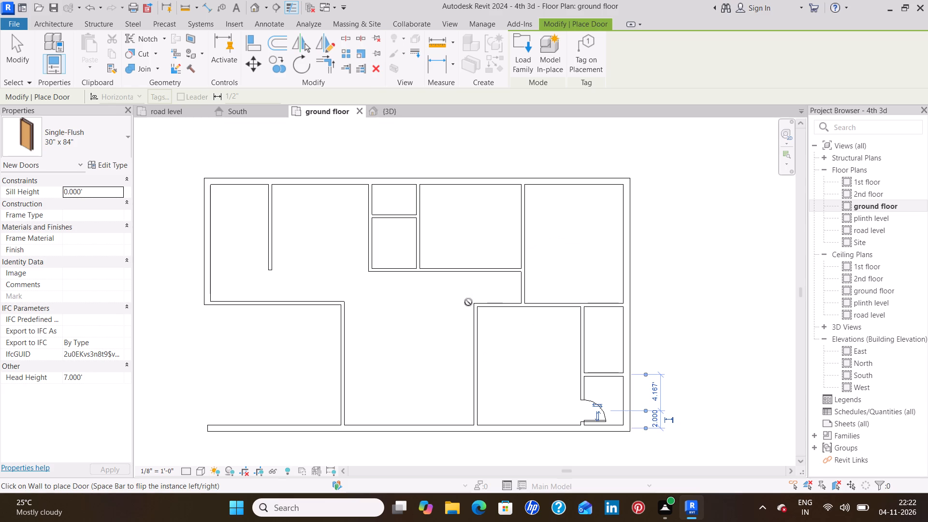
# Place another Single-Flush 30" x 84" door in the west wall of the narrow north room's southern part, about 1.5' from its south wall.
pyautogui.click(372, 258)
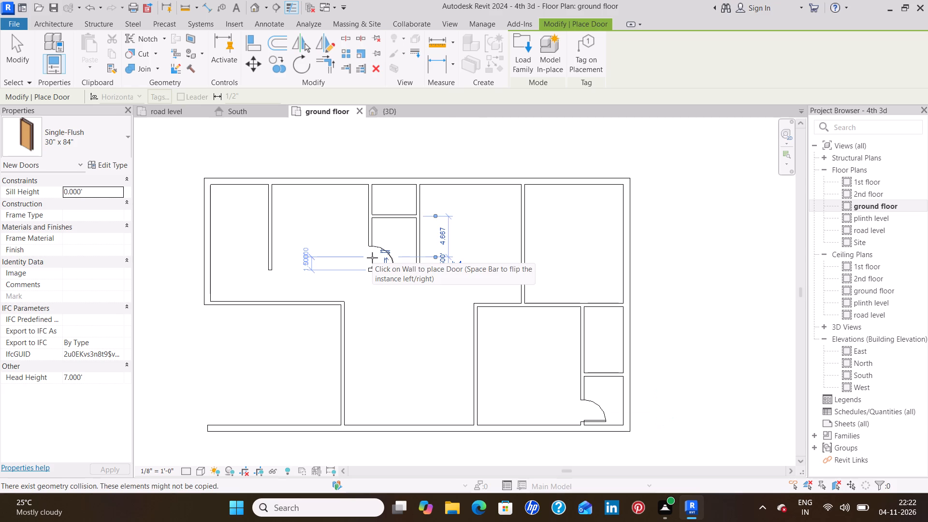
pyautogui.press('Escape')
pyautogui.press('Escape')
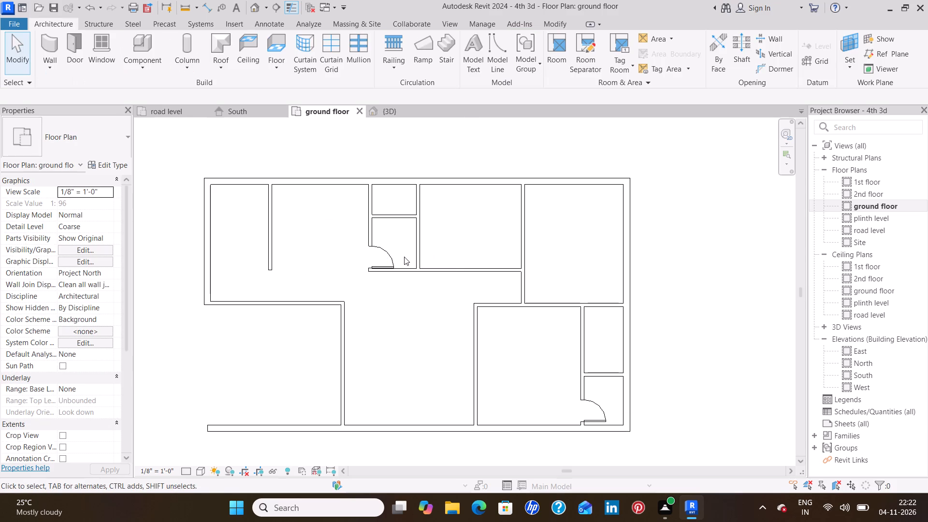
# Load the residential door family Door-Interior-Single-1_Panel-Wood with the 32" x 84" type.
pyautogui.click(80, 45)
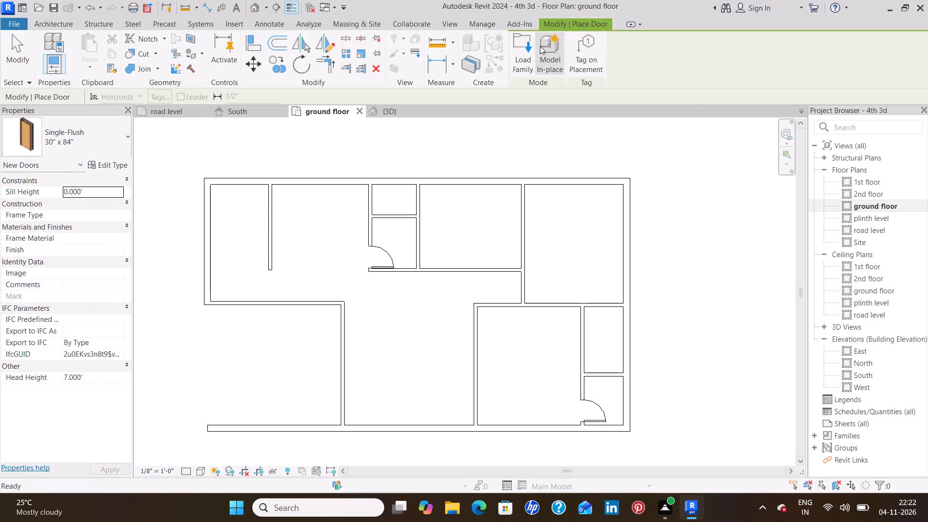
pyautogui.click(525, 58)
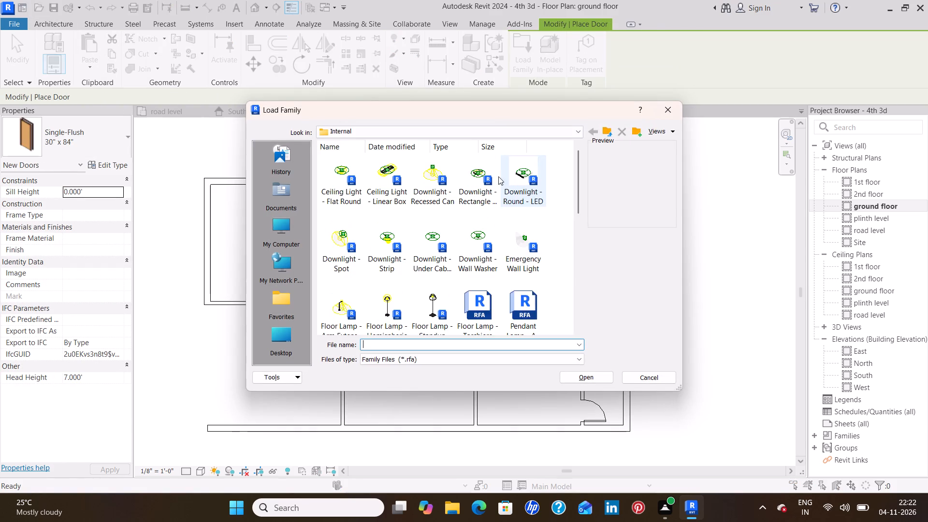
pyautogui.click(603, 128)
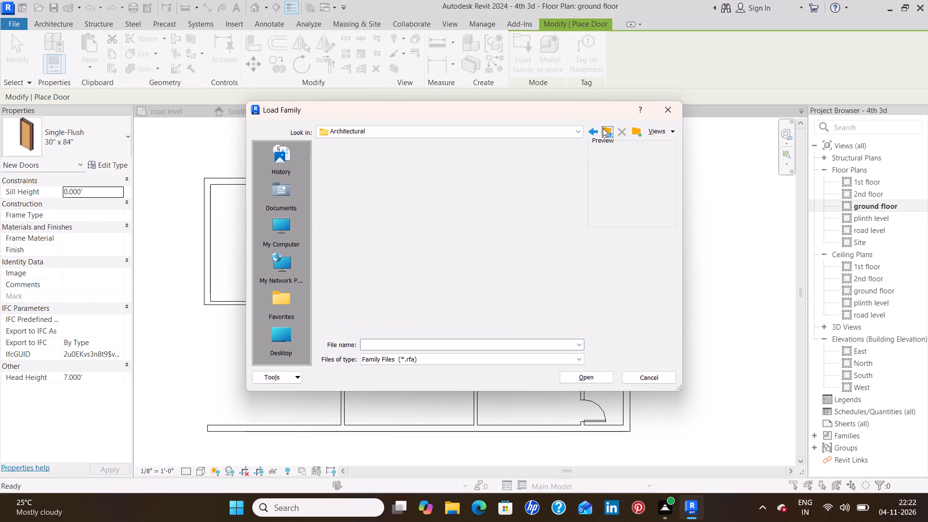
pyautogui.click(603, 128)
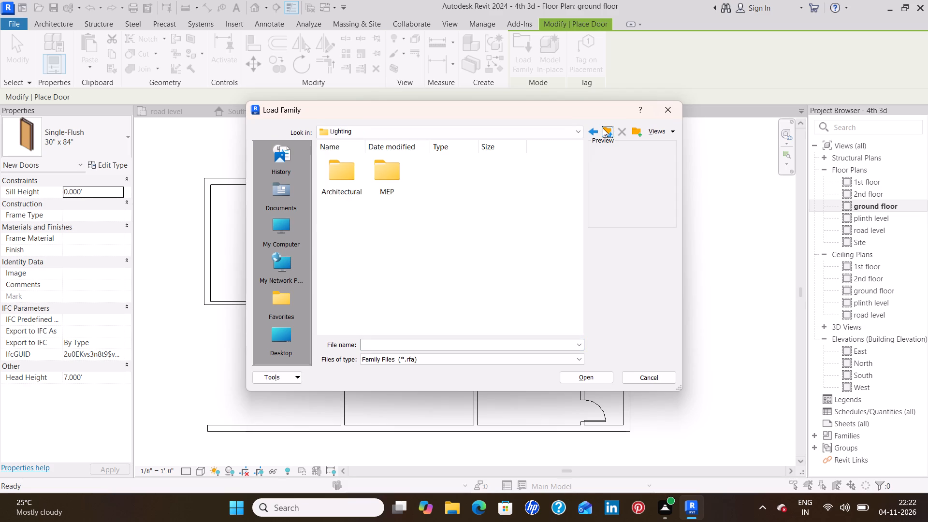
pyautogui.click(603, 128)
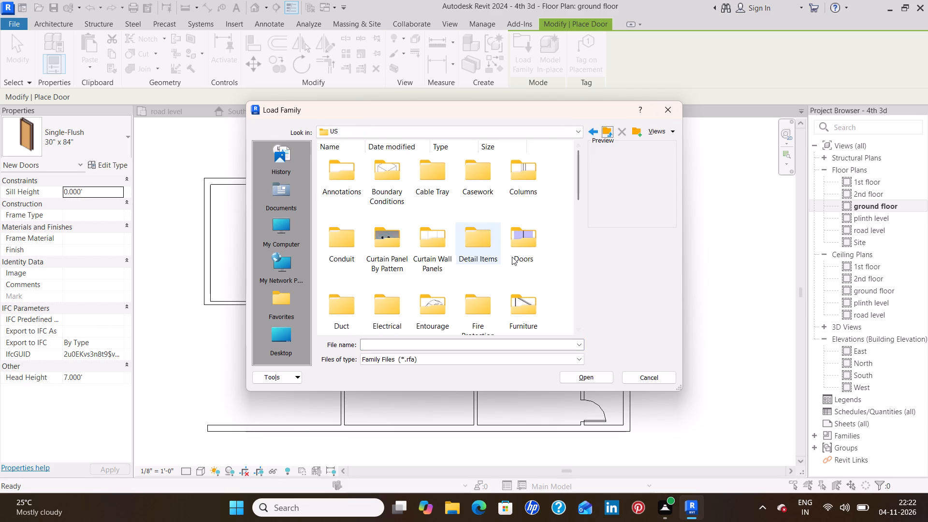
pyautogui.doubleClick(534, 238)
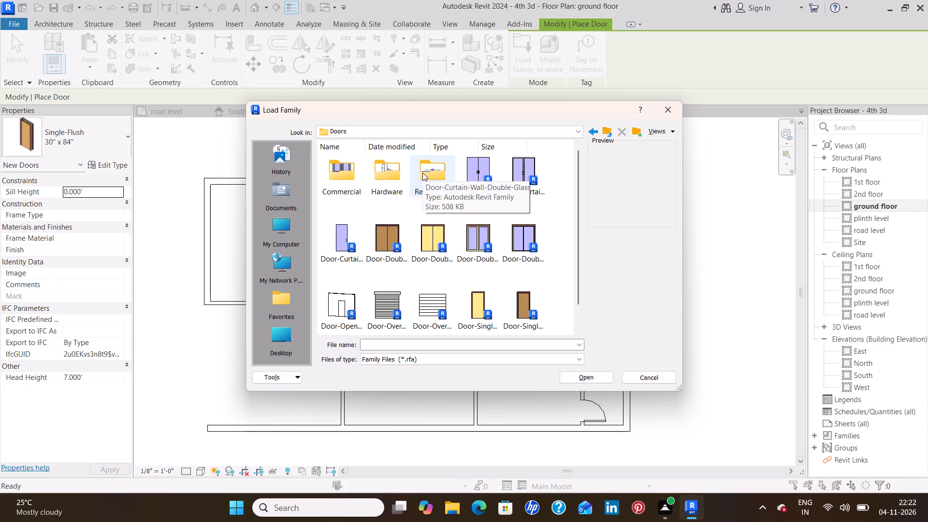
pyautogui.doubleClick(422, 173)
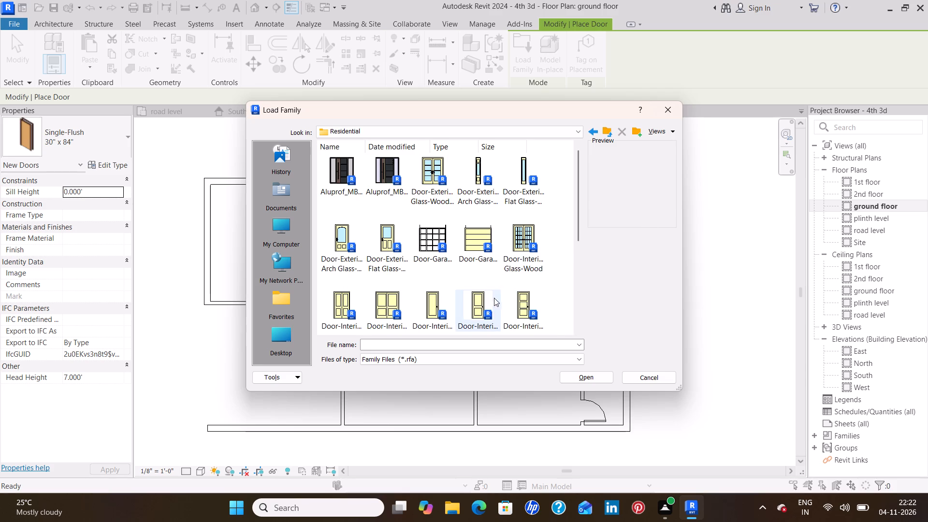
pyautogui.click(435, 303)
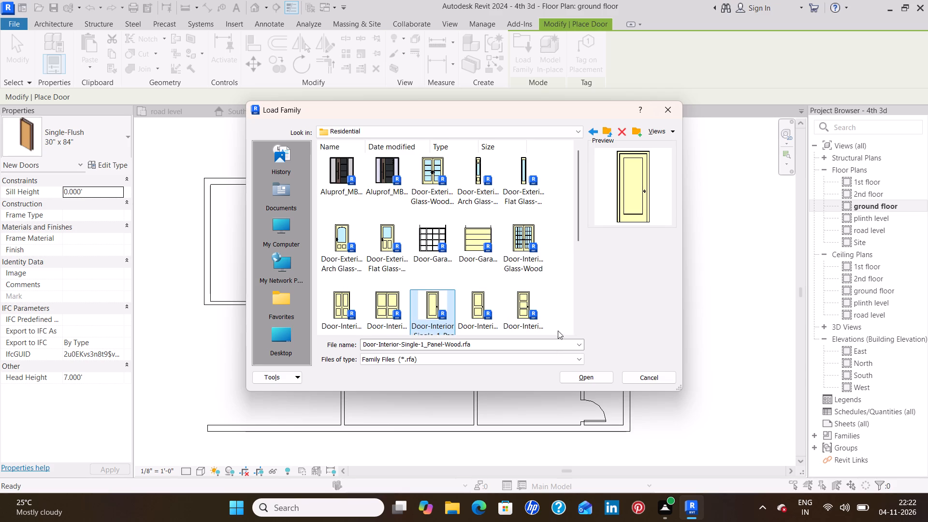
pyautogui.click(594, 374)
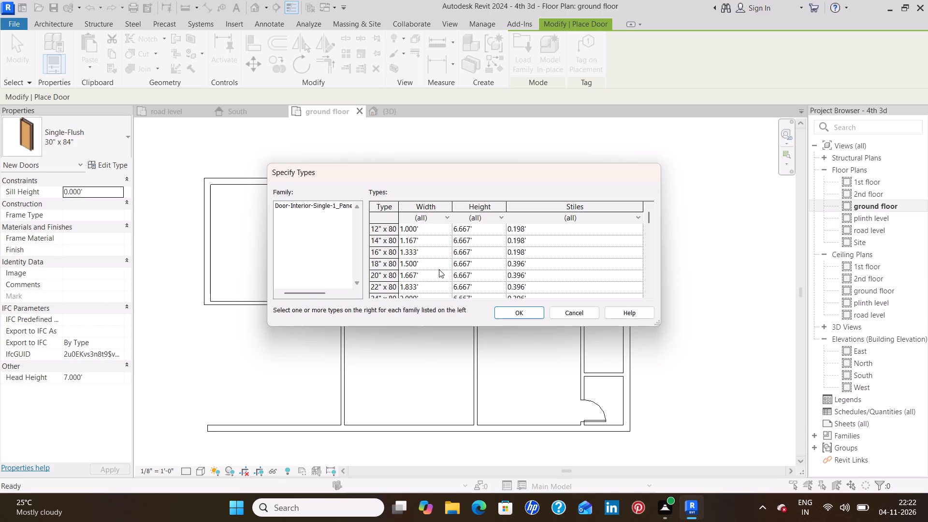
pyautogui.scroll(-1, 425, 258)
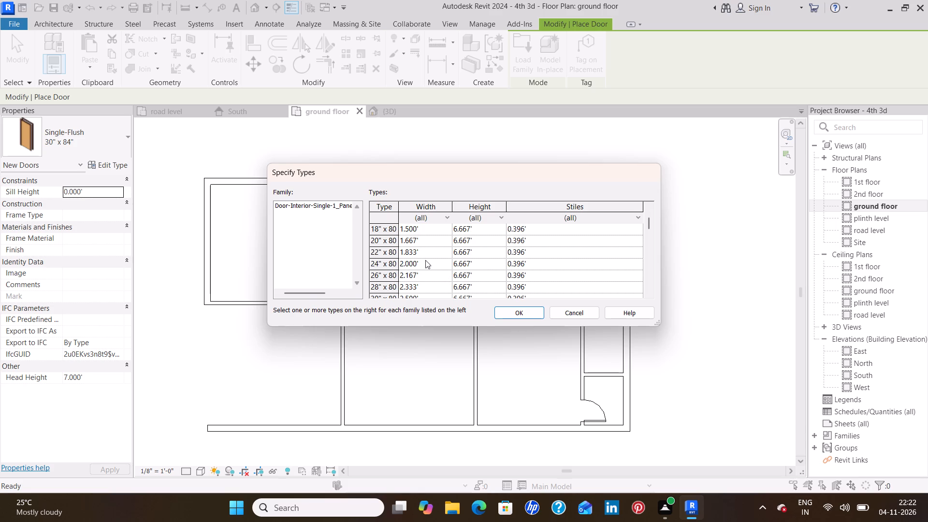
pyautogui.scroll(-4, 425, 260)
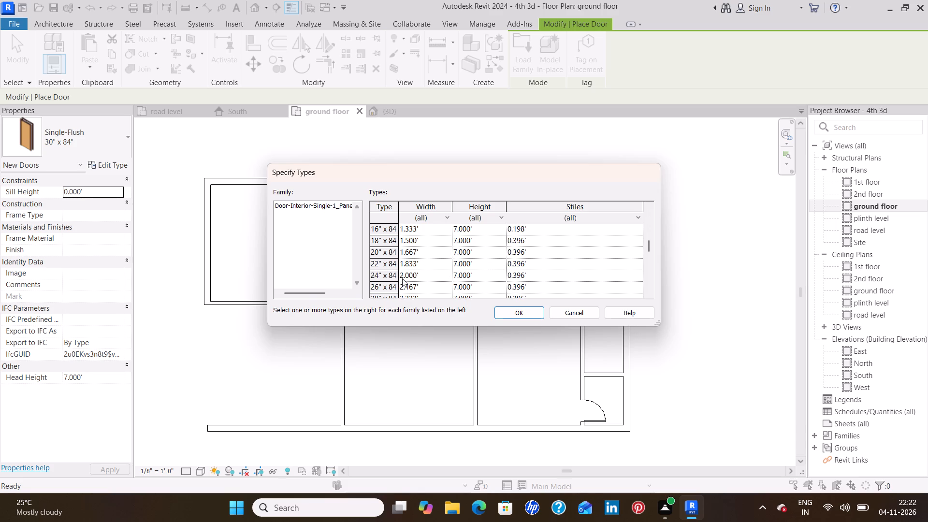
pyautogui.scroll(-1, 402, 278)
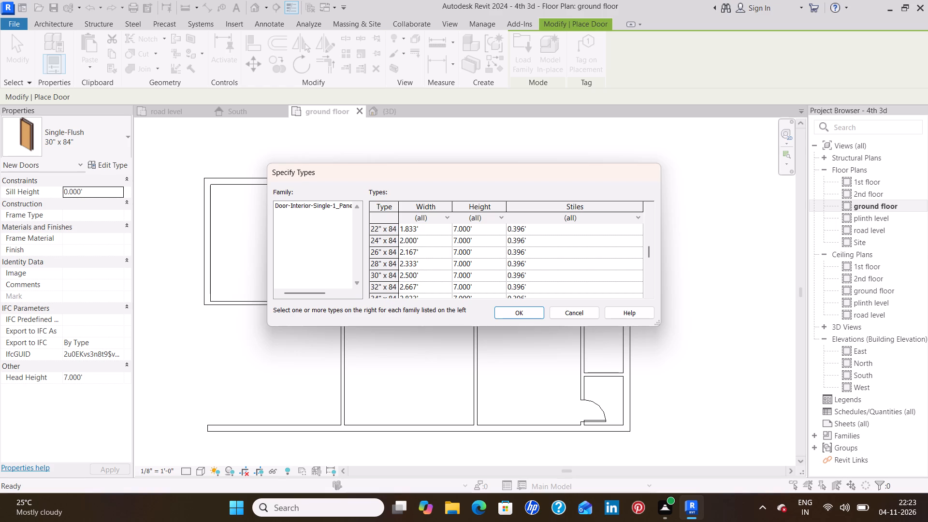
pyautogui.click(394, 289)
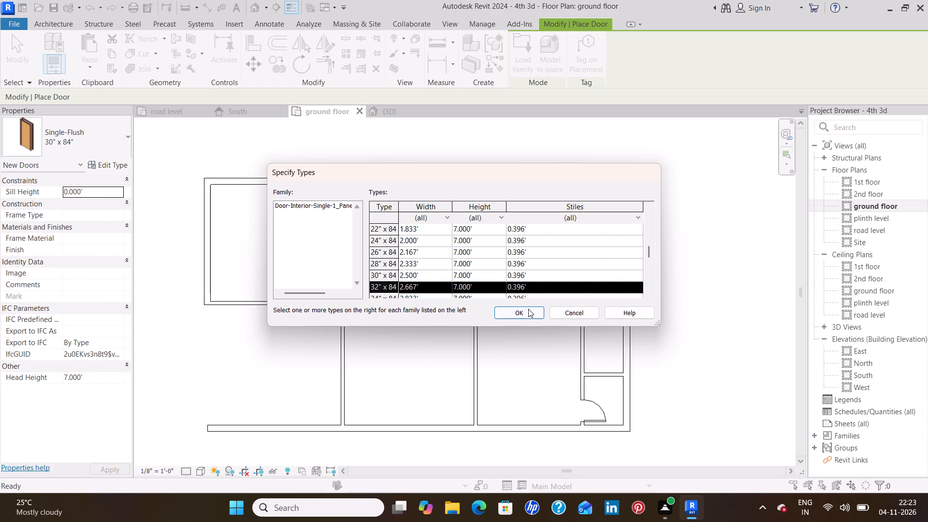
pyautogui.click(527, 312)
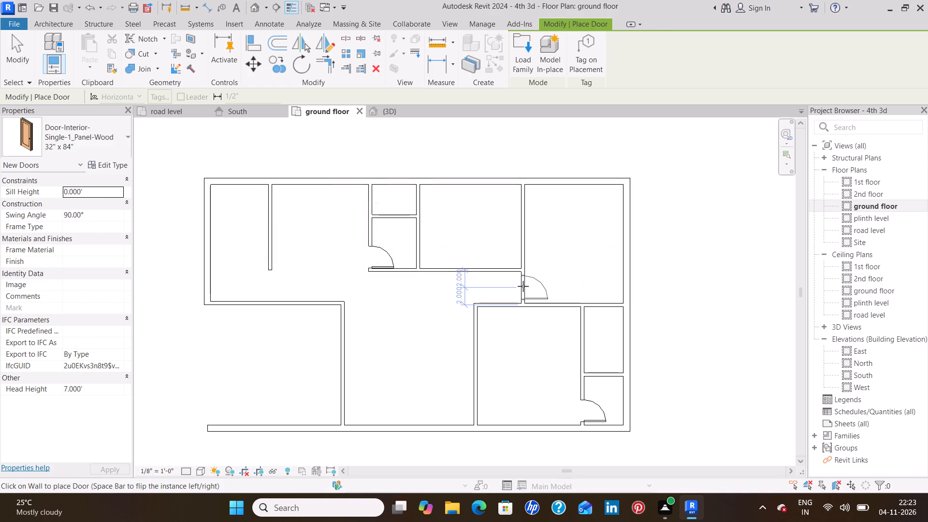
# Place a 32" x 84" panel-wood door in the partition at the passage's east end, about 2' from the walls on both sides.
pyautogui.click(523, 286)
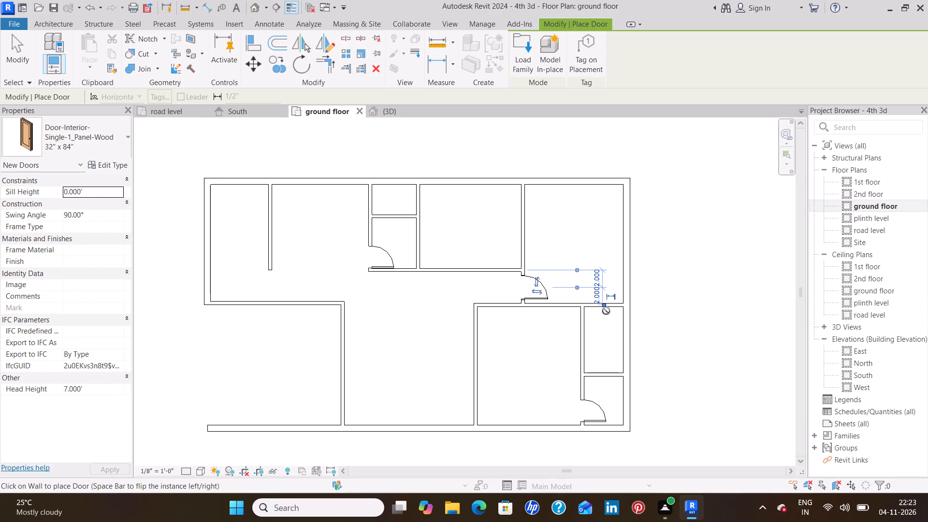
# Place a 32" x 84" panel-wood door into the small room north of the southeast corner room, about 1.5' from their shared partition.
pyautogui.scroll(8, 605, 311)
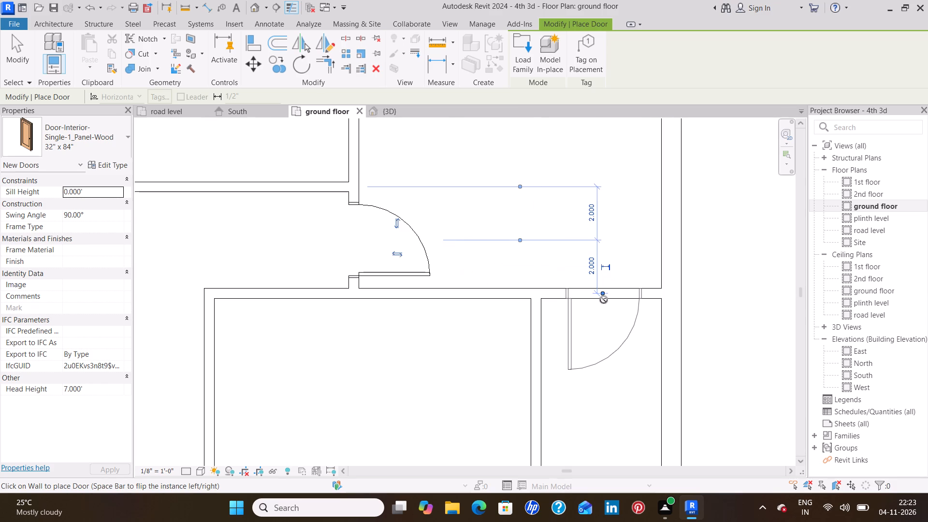
pyautogui.click(604, 300)
pyautogui.scroll(-4, 546, 326)
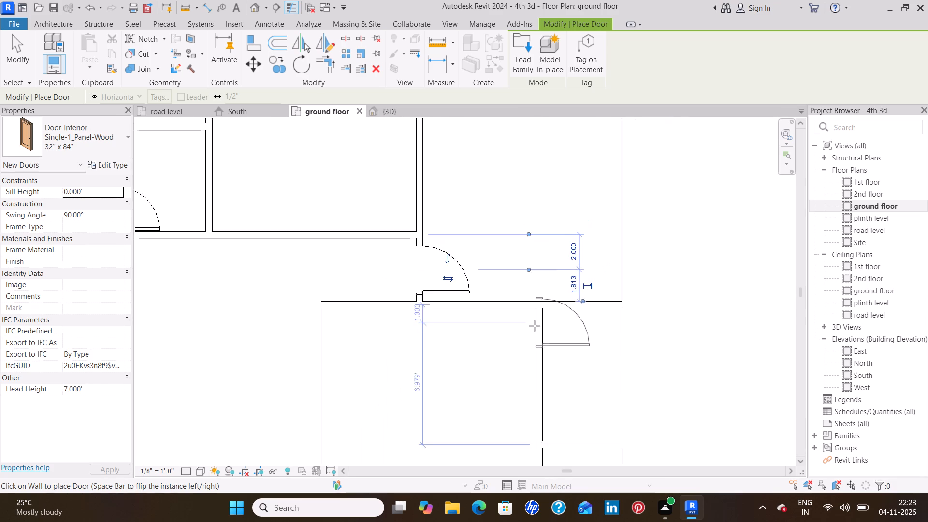
pyautogui.scroll(-3, 533, 325)
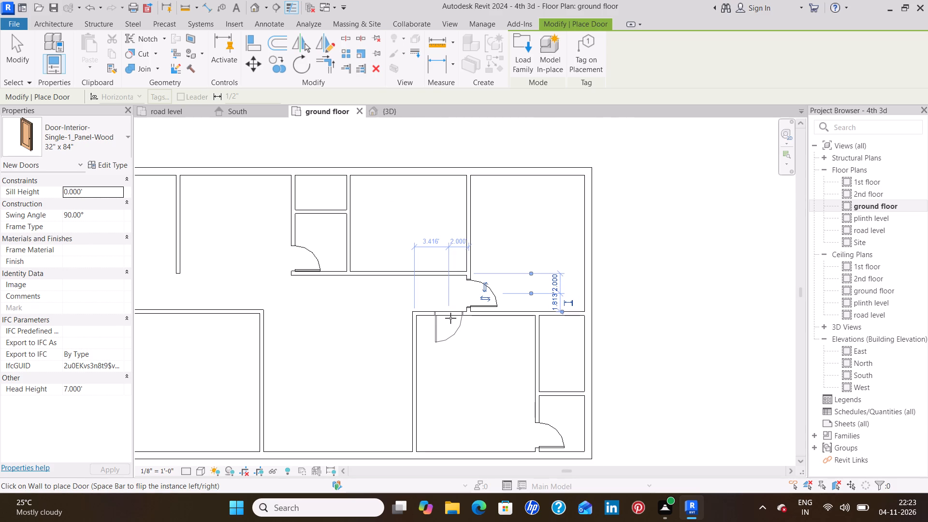
pyautogui.click(540, 377)
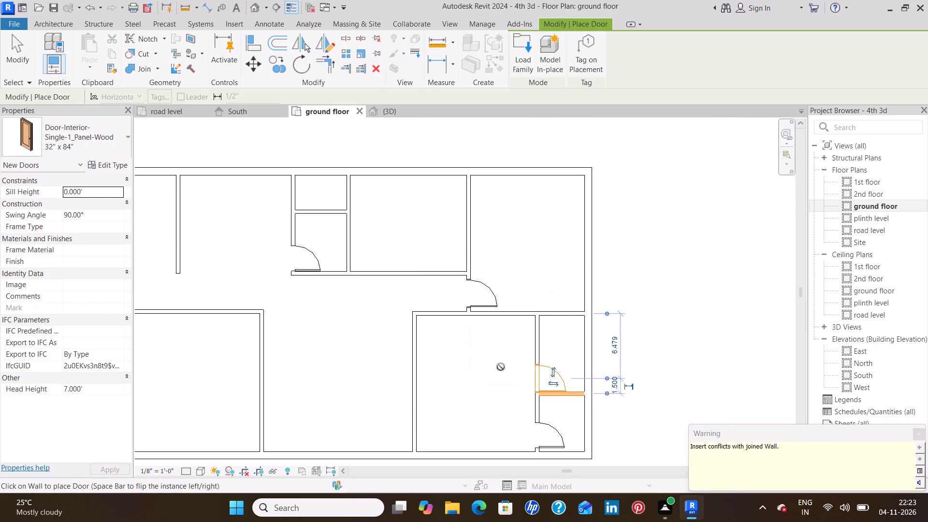
pyautogui.press('Escape')
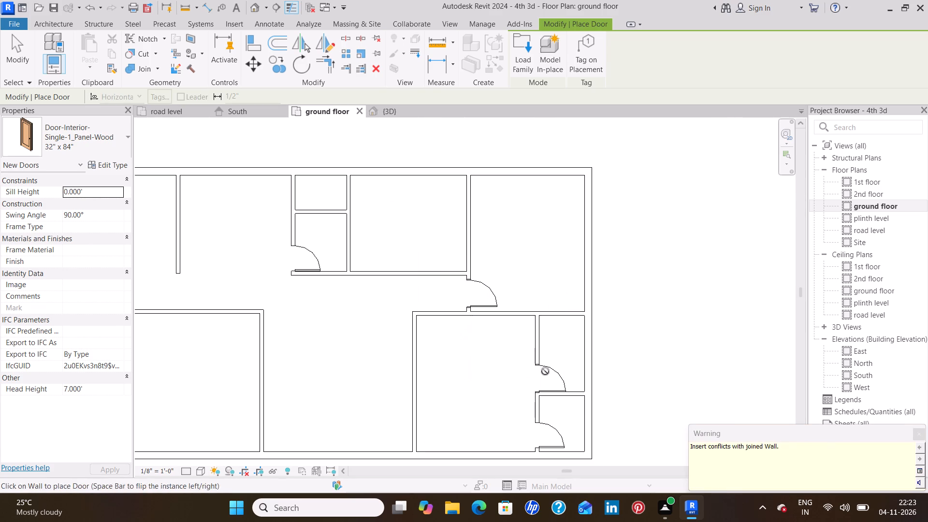
# Nudge the 32" x 84" door of the small room north of the southeast corner room about 0.25' north, away from their shared partition.
pyautogui.press('Escape')
pyautogui.click(549, 370)
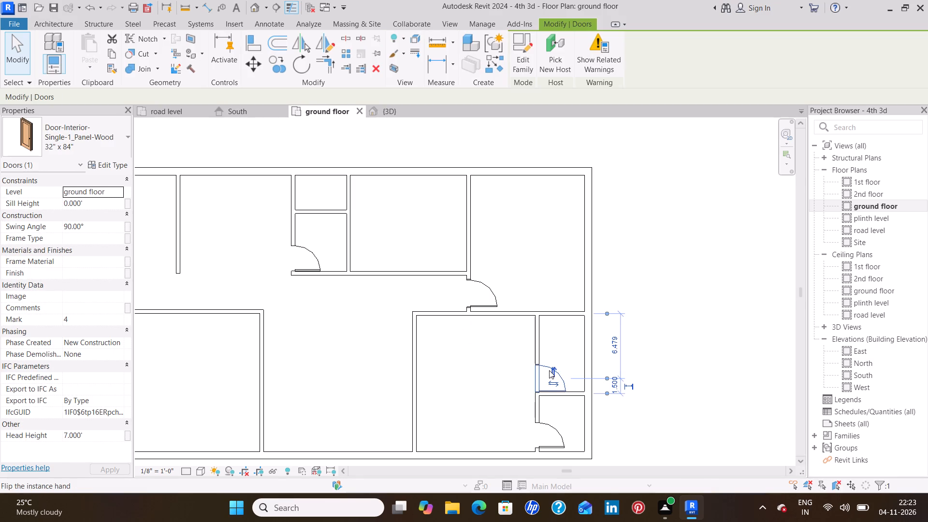
pyautogui.press('Up')
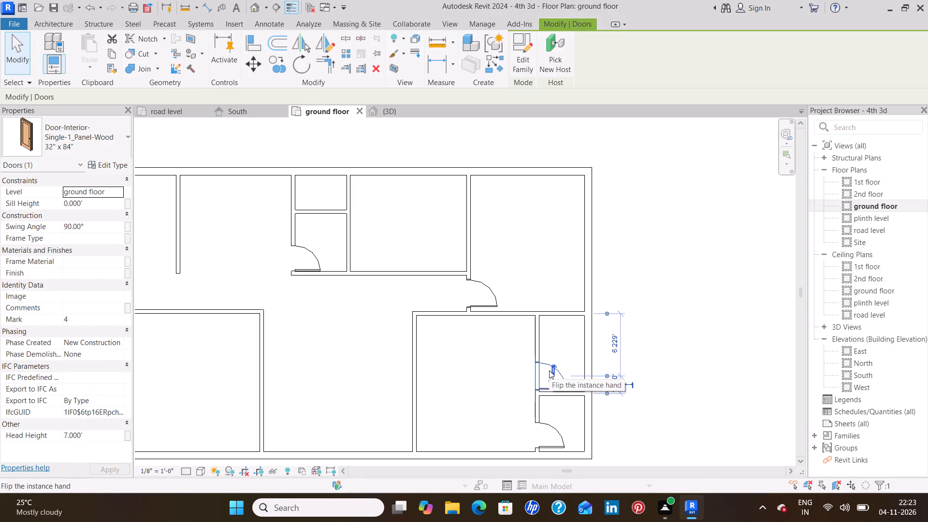
# Place a matching 32" x 84" panel-wood door in that small room's north wall, 2' from its west partition and about 3.1' from the east wall.
pyautogui.write('cs')
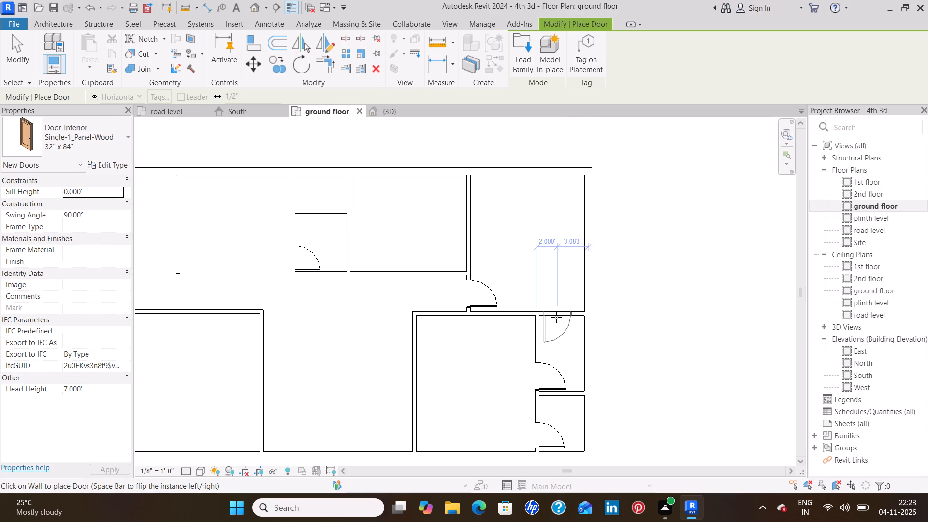
pyautogui.click(556, 317)
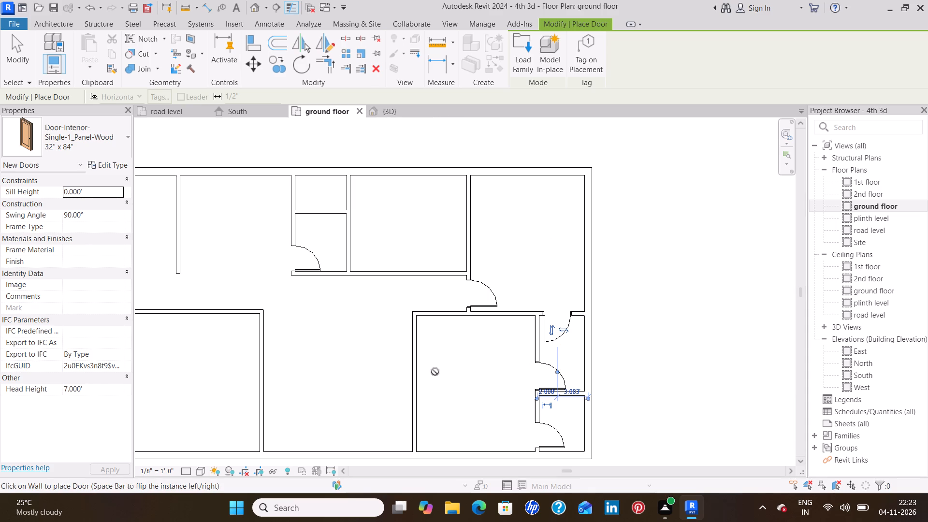
pyautogui.press('Escape')
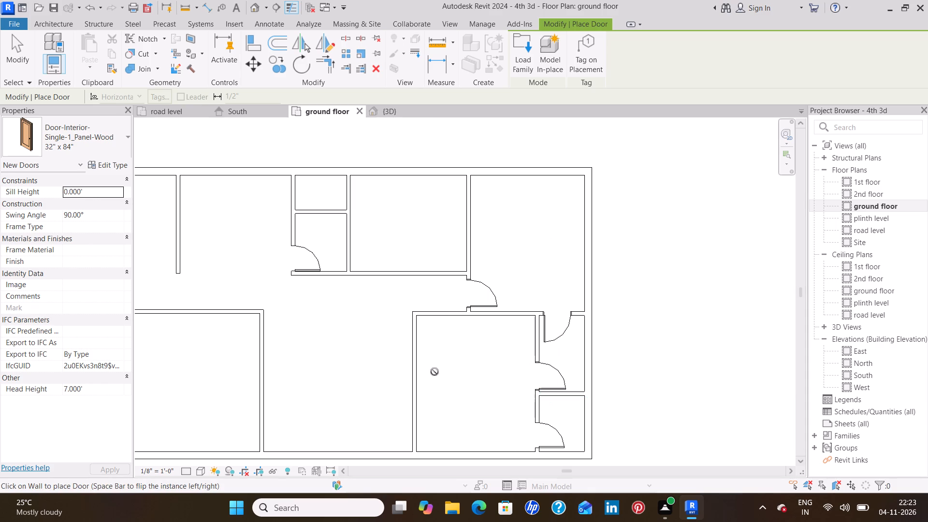
pyautogui.press('Escape')
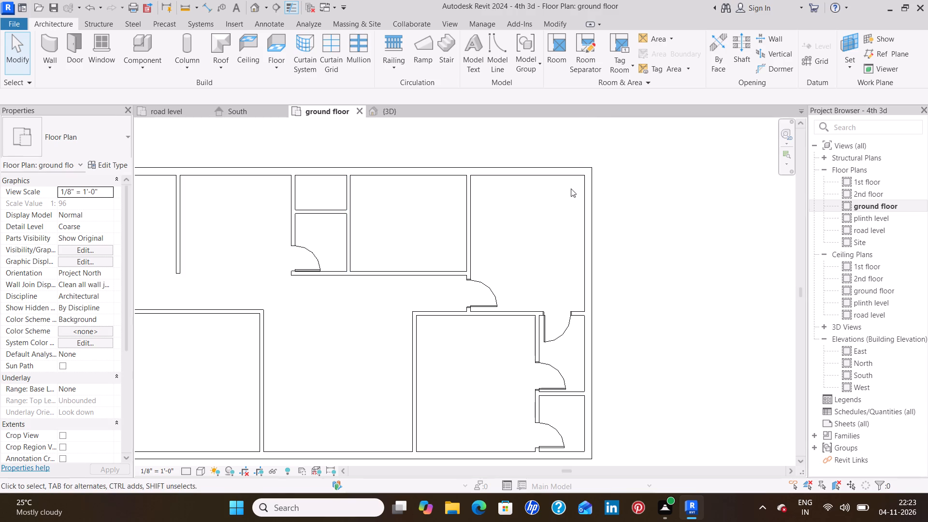
# Load the 34" x 84" type of the residential door family Door-Interior-Single-1_Panel-Wood.
pyautogui.click(67, 42)
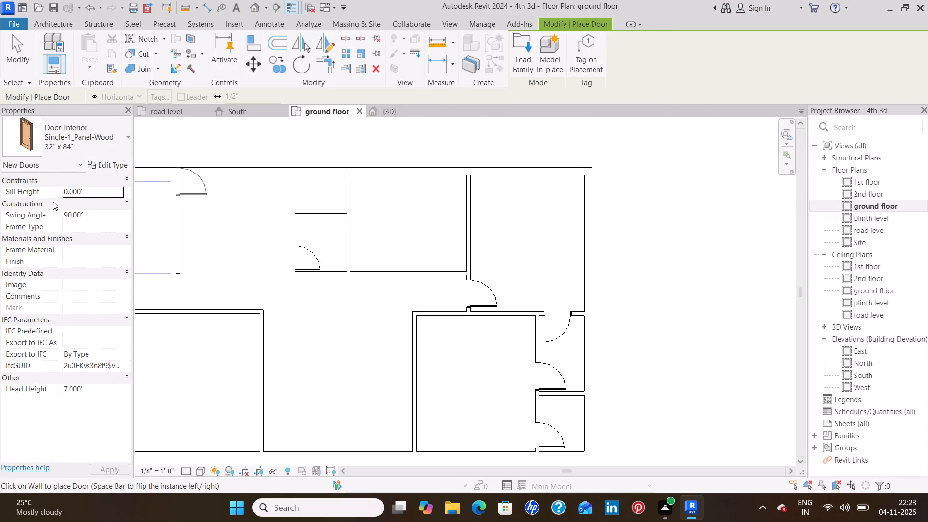
pyautogui.click(101, 150)
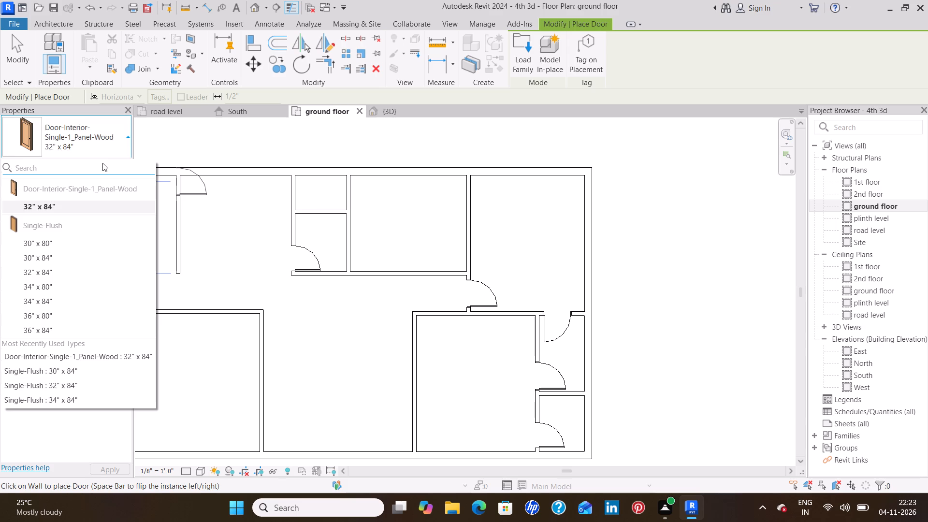
pyautogui.click(113, 145)
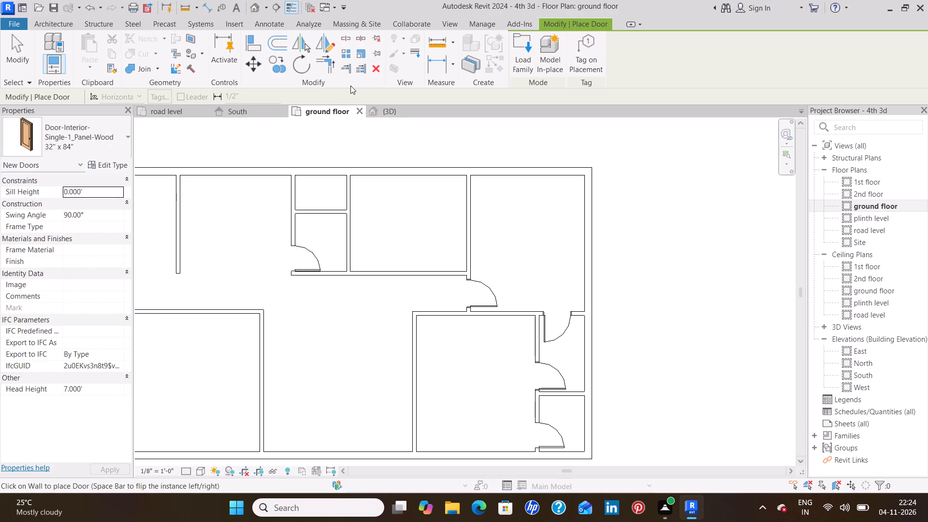
pyautogui.click(522, 66)
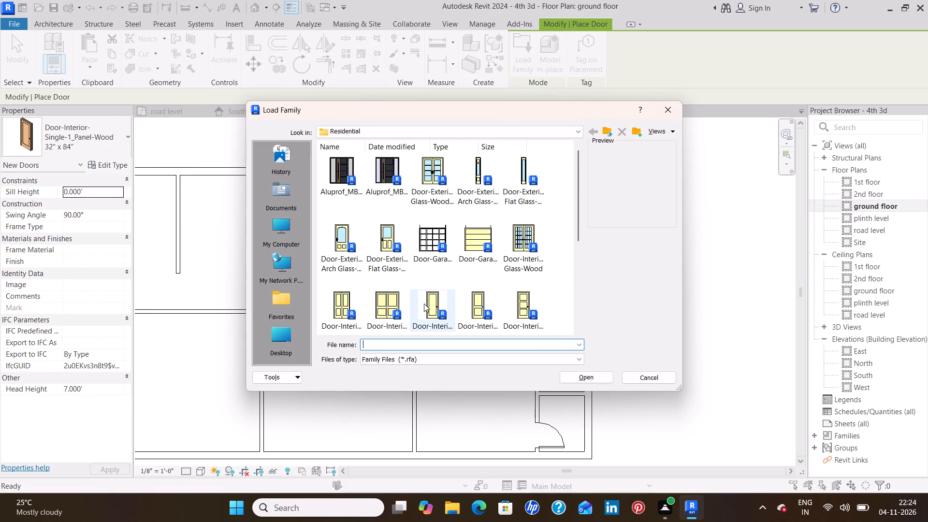
pyautogui.click(426, 301)
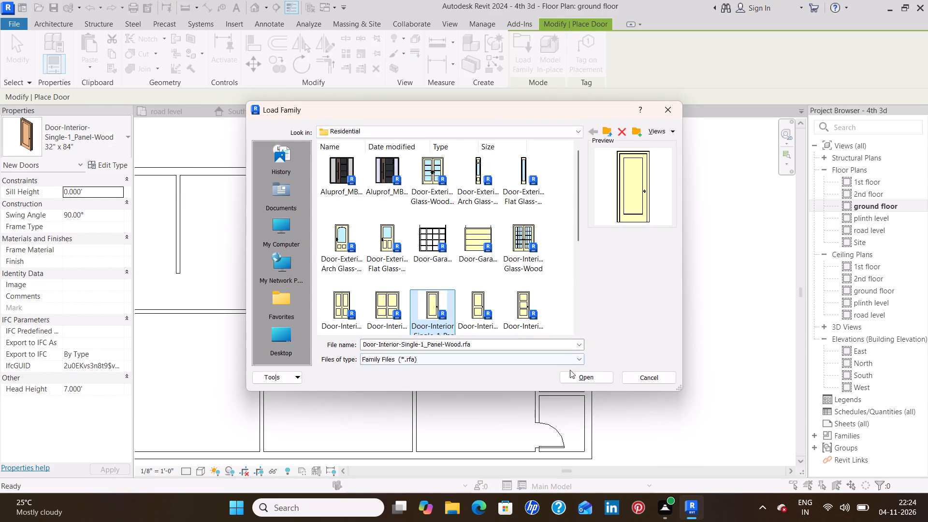
pyautogui.click(583, 378)
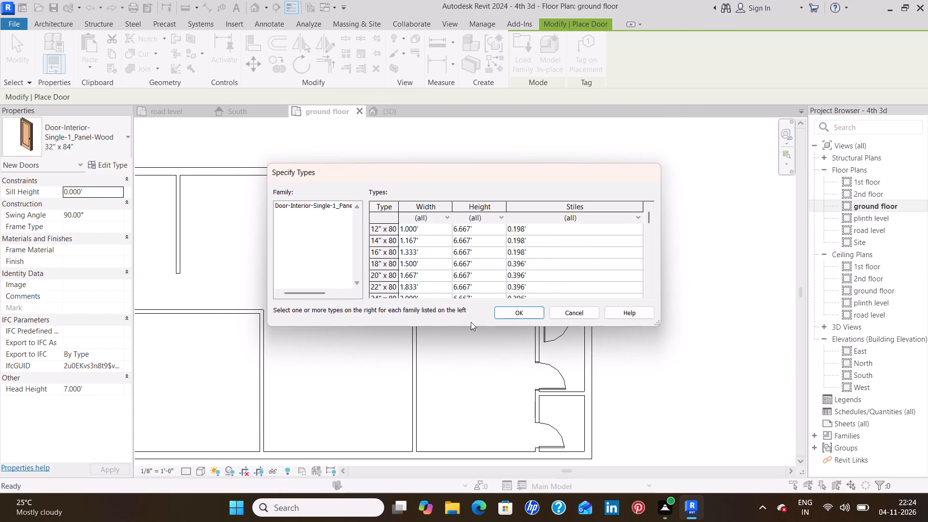
pyautogui.scroll(-3, 432, 266)
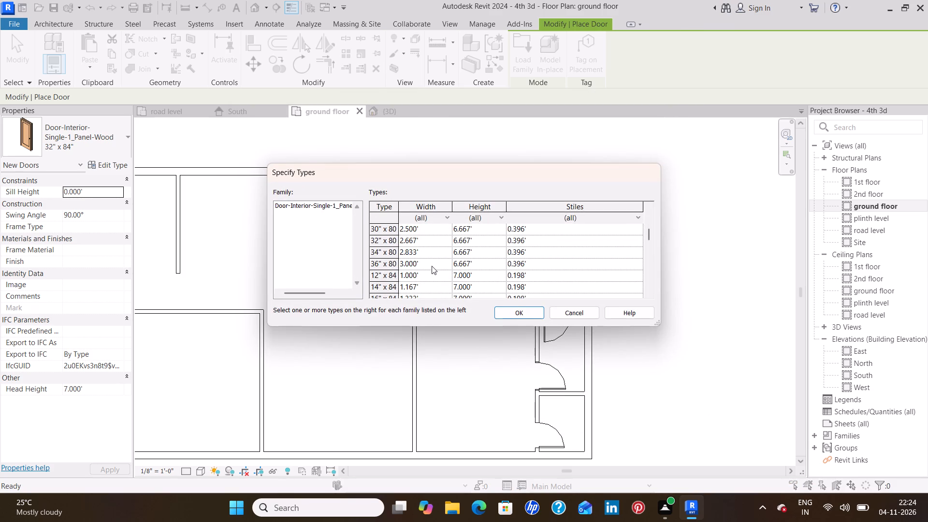
pyautogui.scroll(-2, 432, 266)
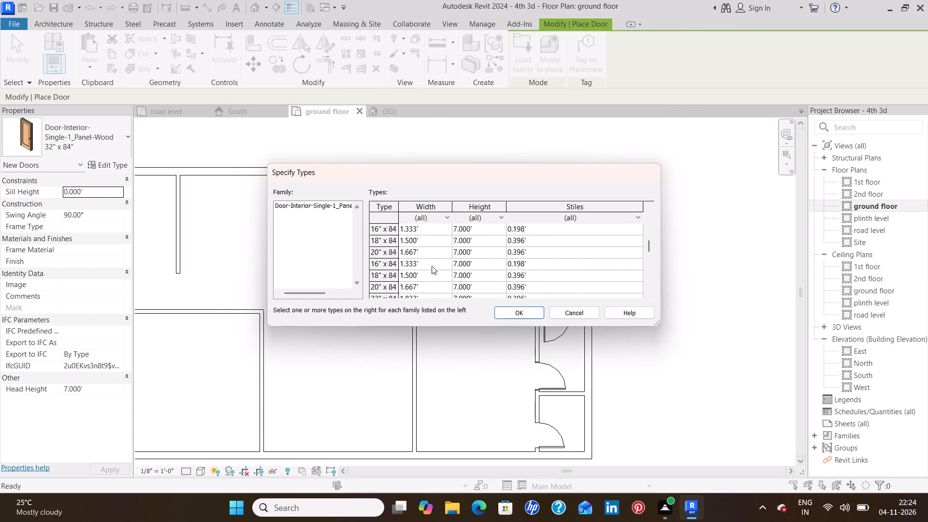
pyautogui.scroll(-1, 432, 266)
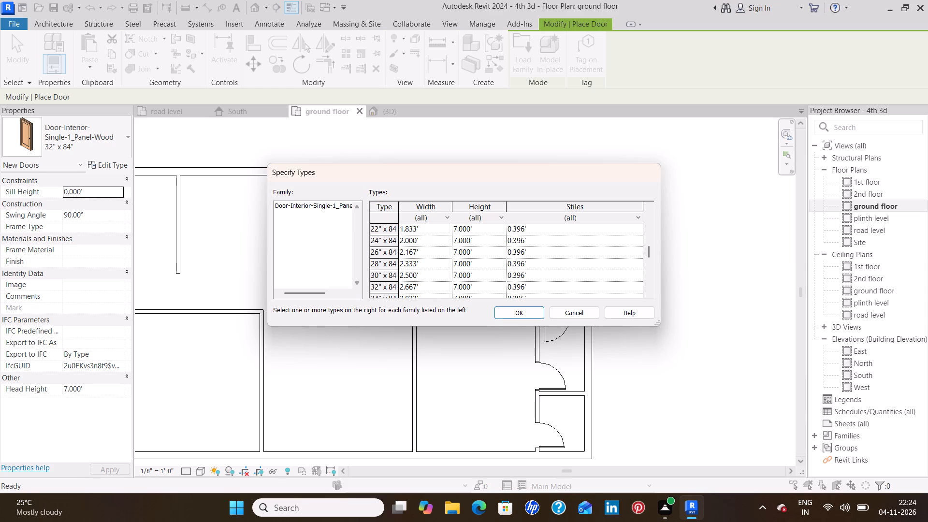
pyautogui.scroll(-1, 406, 284)
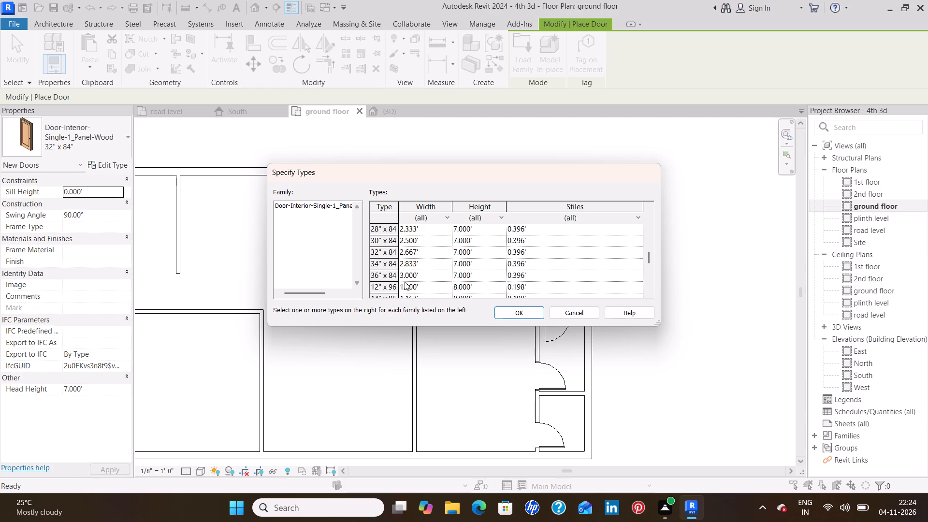
pyautogui.click(388, 265)
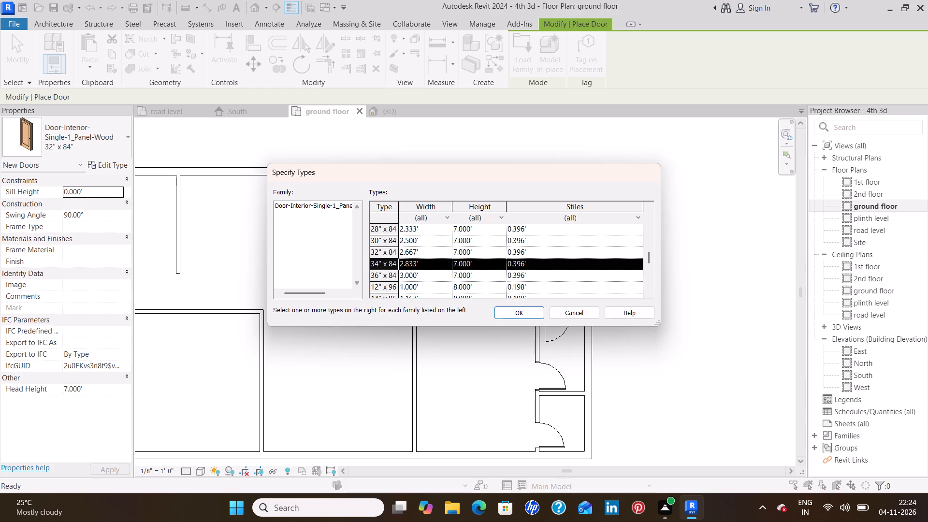
pyautogui.click(500, 311)
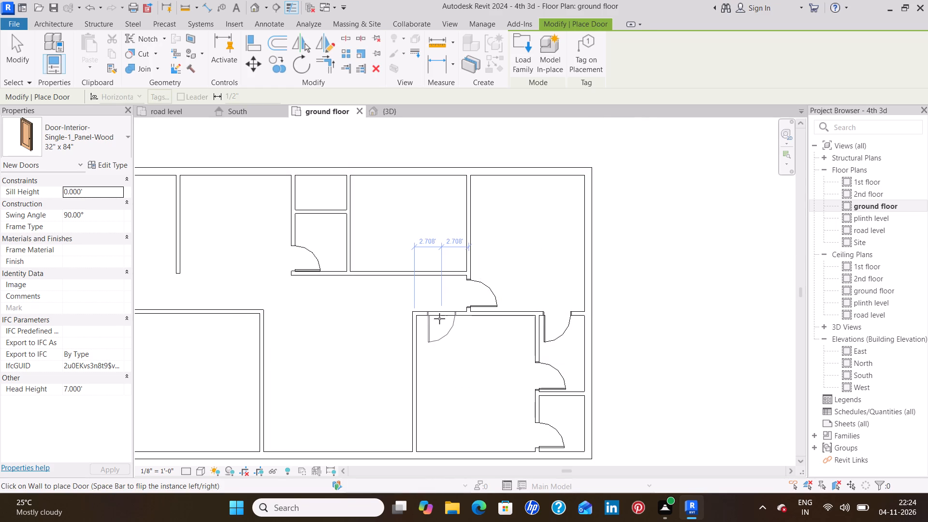
# Place a 34" x 84" panel-wood door in the north wall of the large southeast room, 2' from its west wall.
pyautogui.click(106, 138)
pyautogui.click(91, 220)
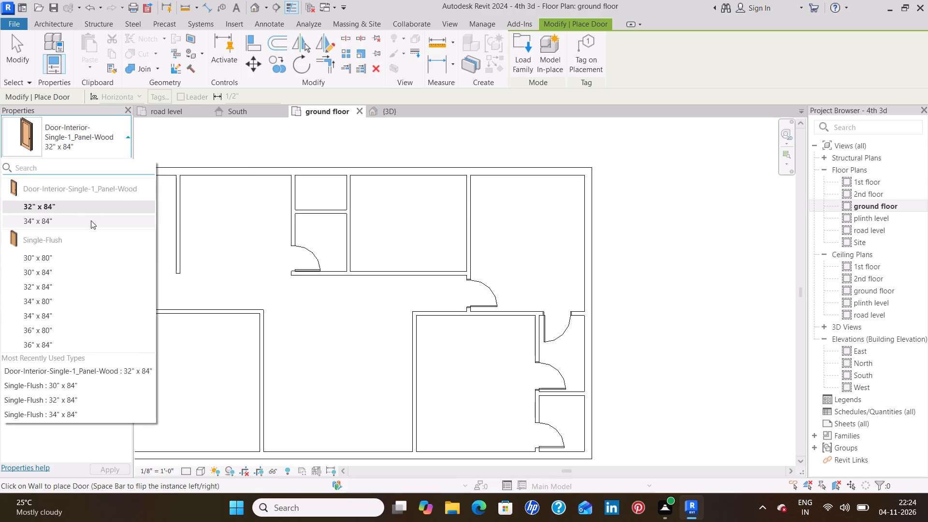
pyautogui.click(434, 319)
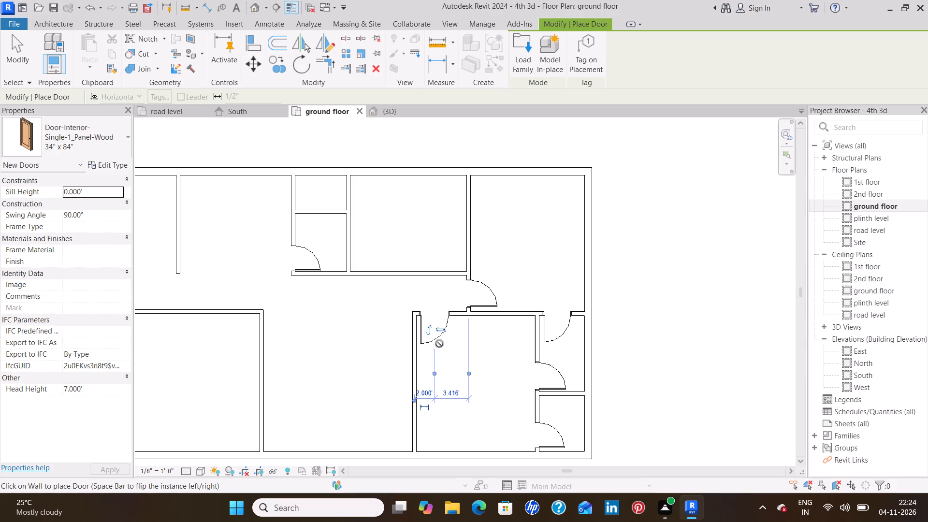
pyautogui.press('Escape')
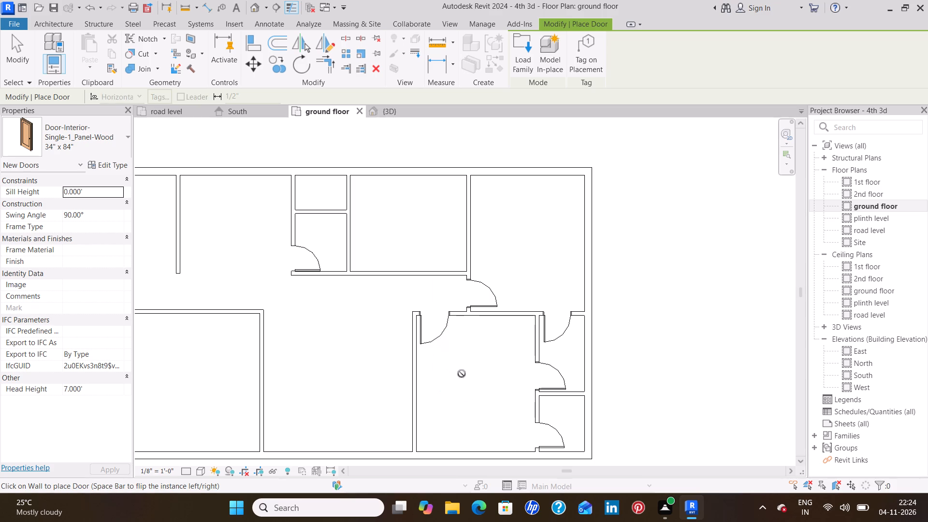
pyautogui.press('Escape')
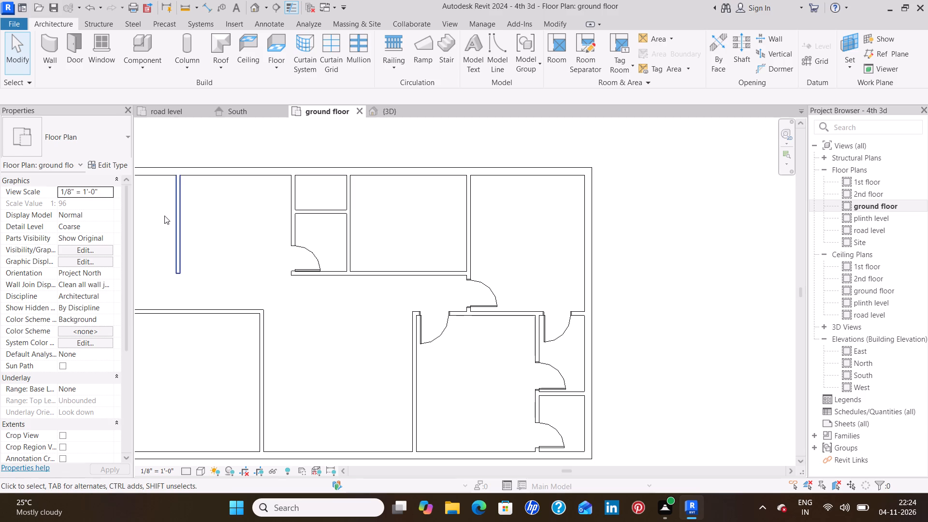
# Load the residential door family Aluprof_MB-79N-SI_PanelDoor_AD24-DblSidelight_Sgl_Out-Open_R-00819.
pyautogui.click(81, 54)
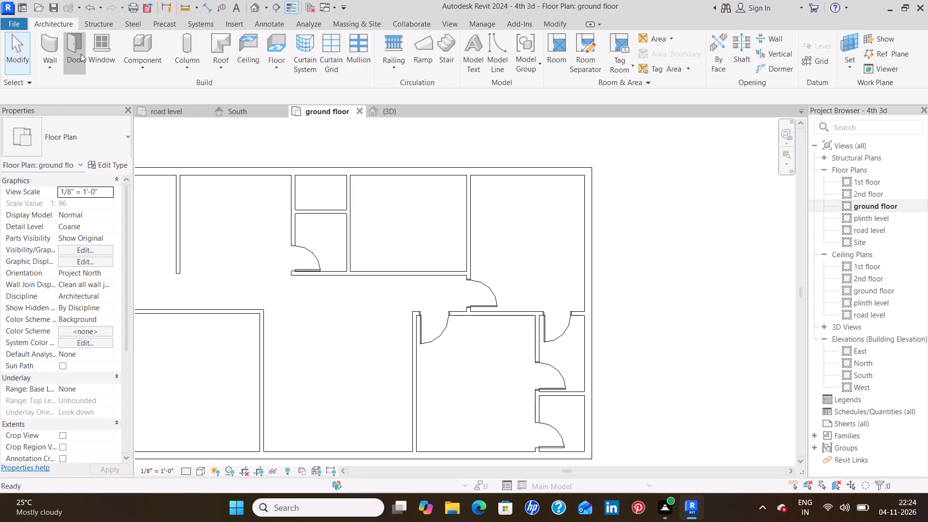
pyautogui.click(512, 63)
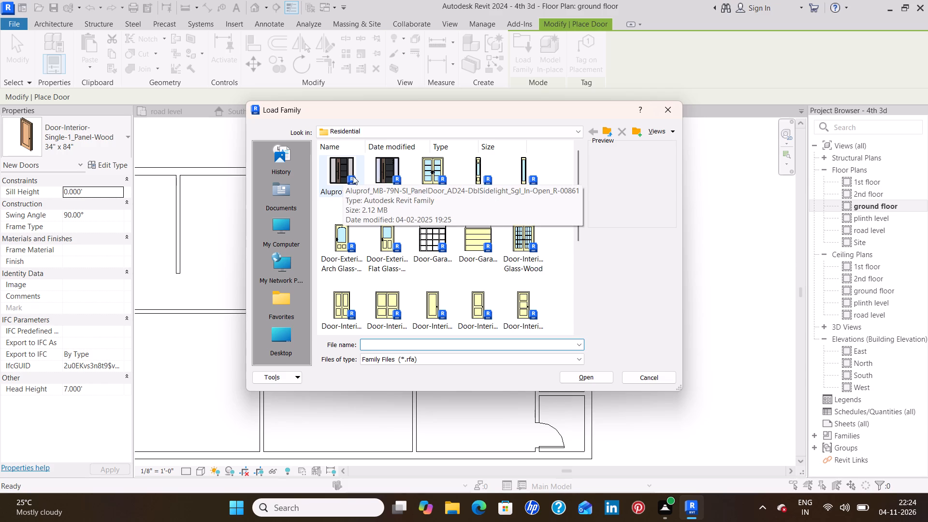
pyautogui.click(342, 176)
pyautogui.click(378, 166)
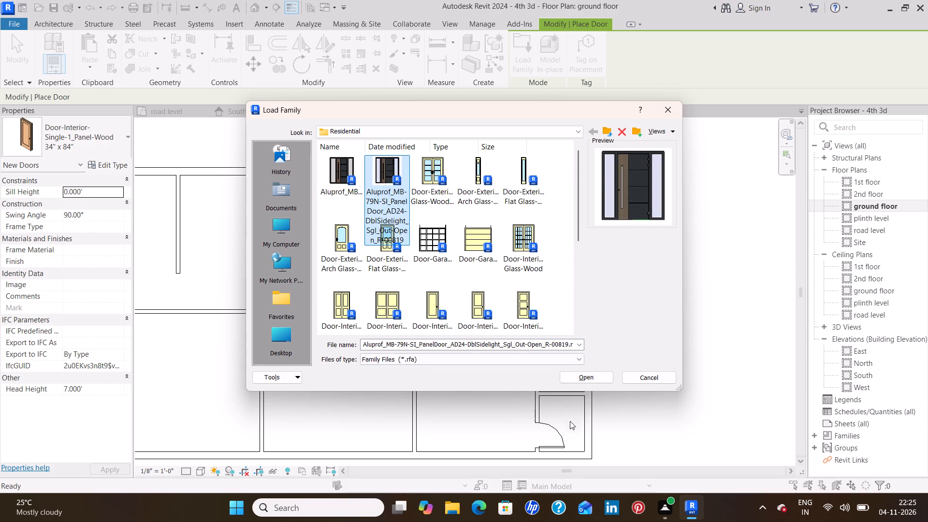
pyautogui.click(584, 380)
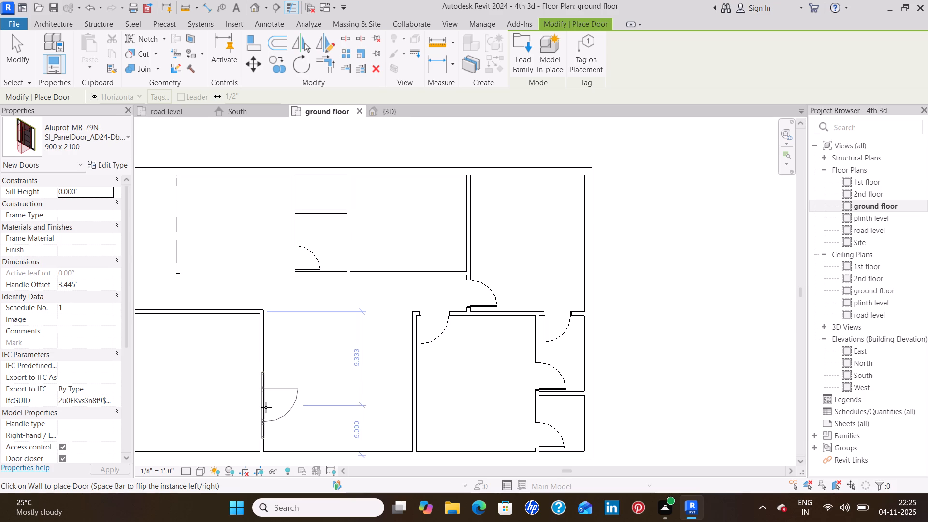
# Place the 900 x 2100 Aluprof panel door in the partition between the open southwest area and central hall, 4.5' from the south wall.
pyautogui.click(266, 410)
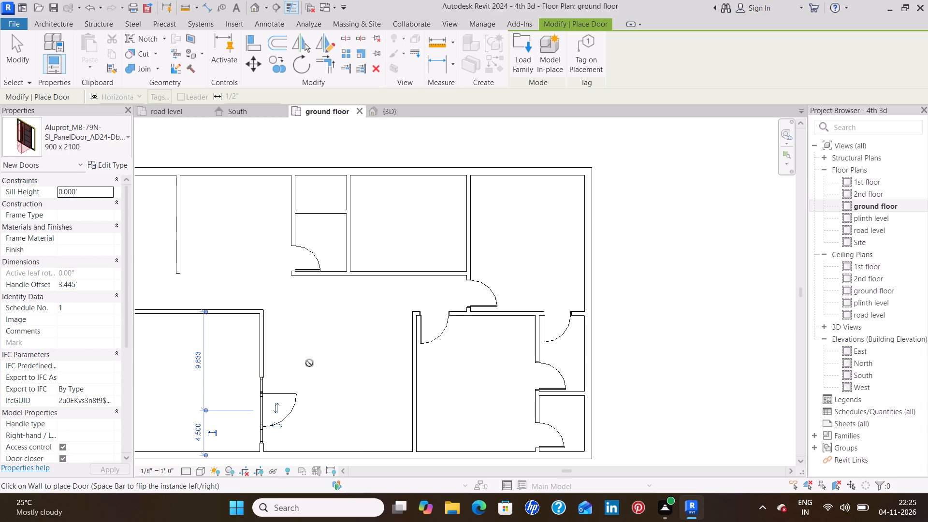
pyautogui.press('Escape')
pyautogui.press('Escape')
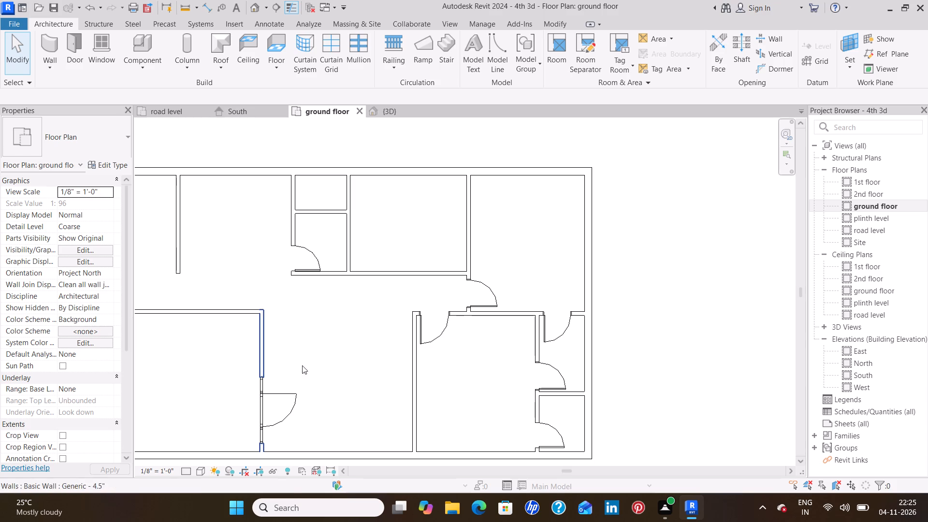
# Start placing a window and browse the family library from the residential doors to the US Windows folder.
pyautogui.scroll(-3, 351, 363)
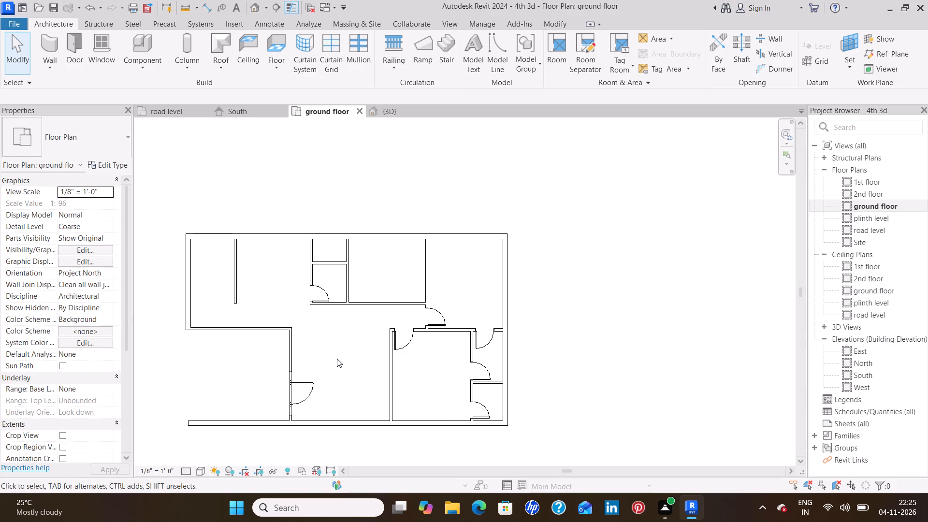
pyautogui.moveTo(337, 359); pyautogui.dragTo(336, 337, button='middle')
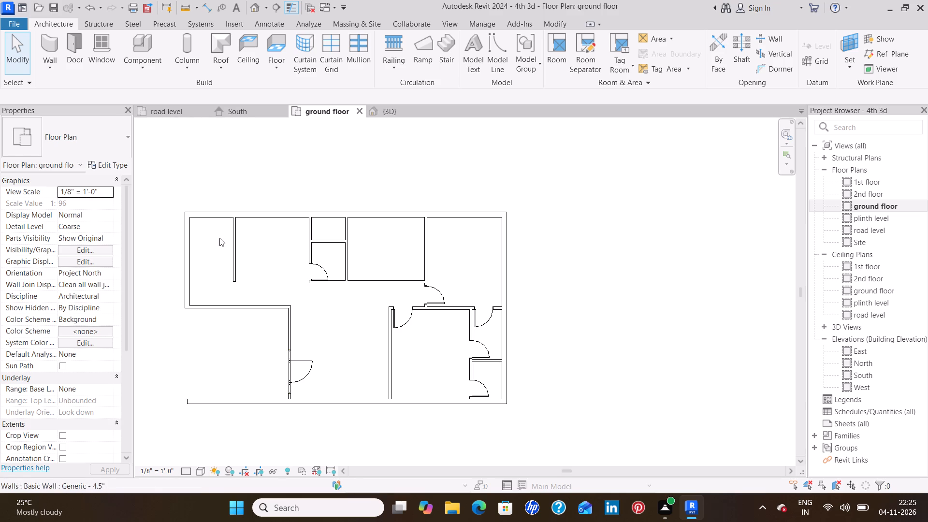
pyautogui.click(93, 47)
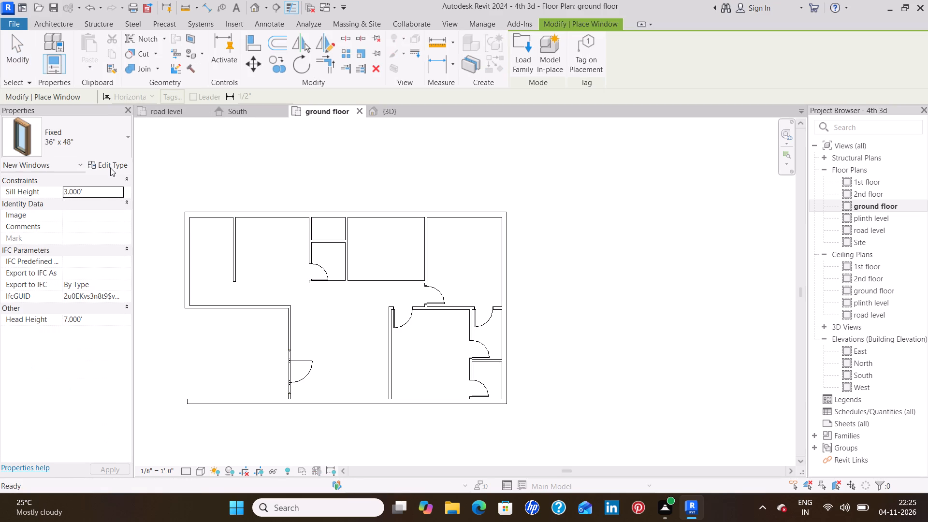
pyautogui.click(104, 151)
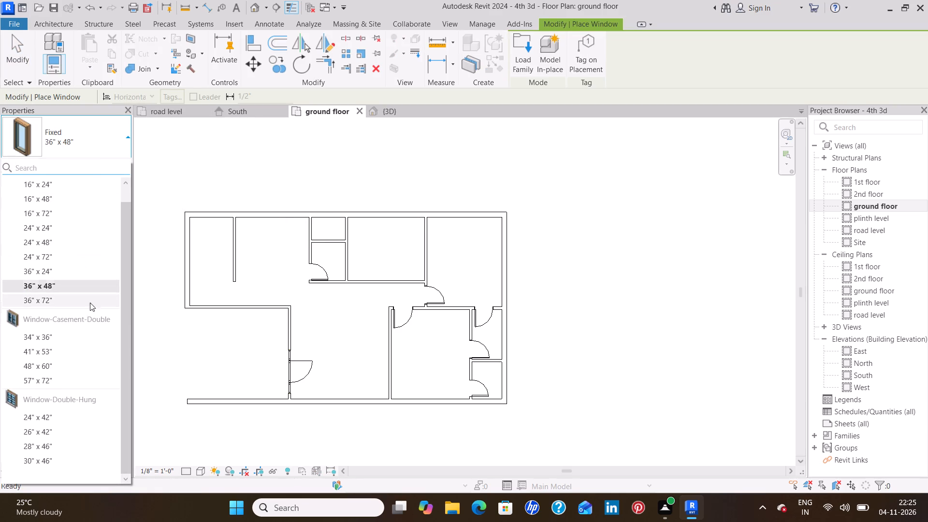
pyautogui.scroll(4, 90, 357)
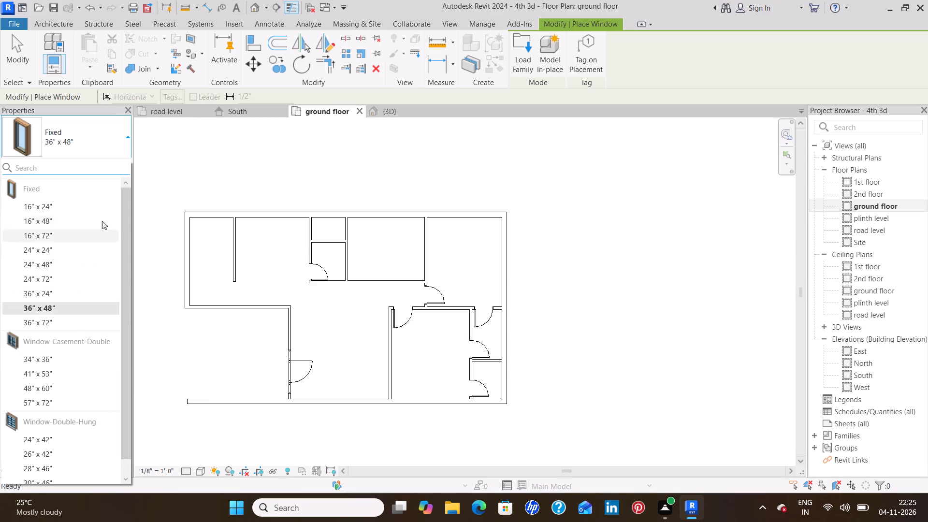
pyautogui.click(522, 62)
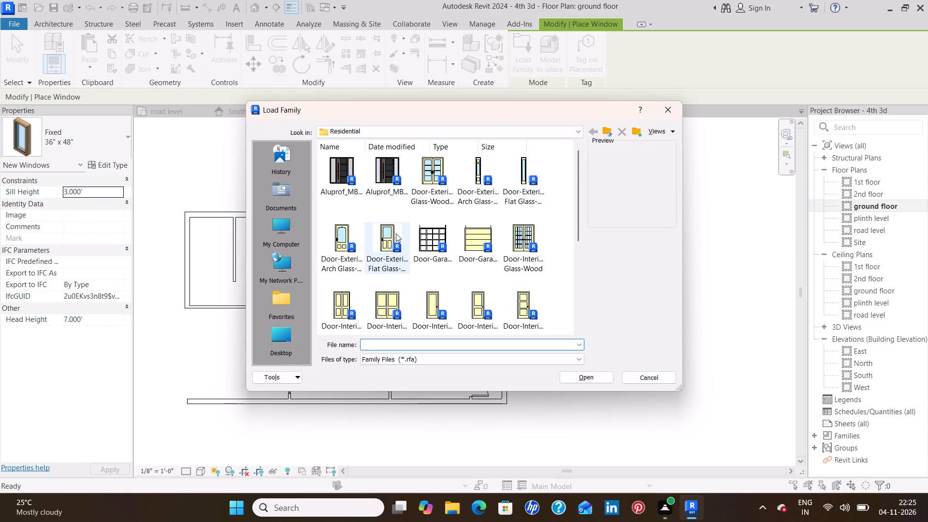
pyautogui.click(604, 128)
pyautogui.scroll(-4, 439, 214)
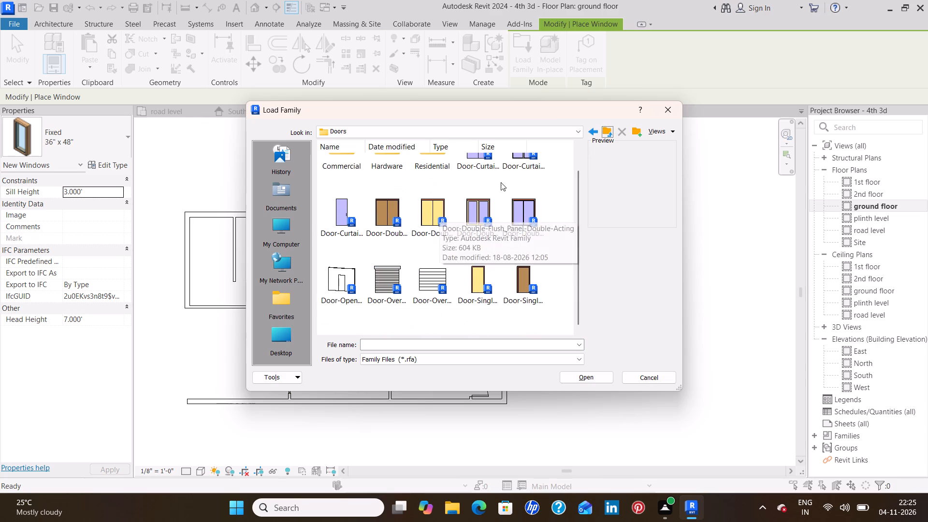
pyautogui.click(610, 128)
pyautogui.scroll(-4, 519, 221)
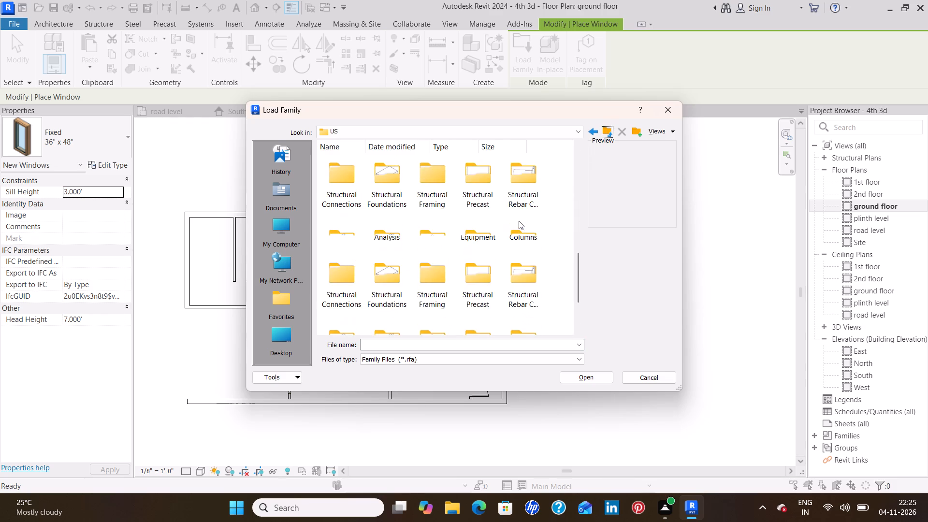
pyautogui.scroll(-5, 519, 221)
pyautogui.doubleClick(493, 232)
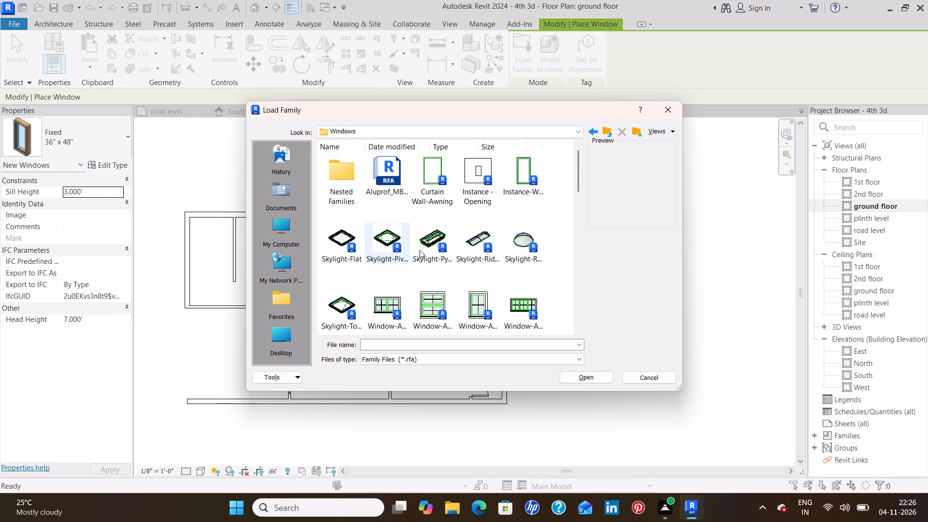
# Look through the window families and load Window-Sliding-Four into the project.
pyautogui.scroll(-11, 420, 250)
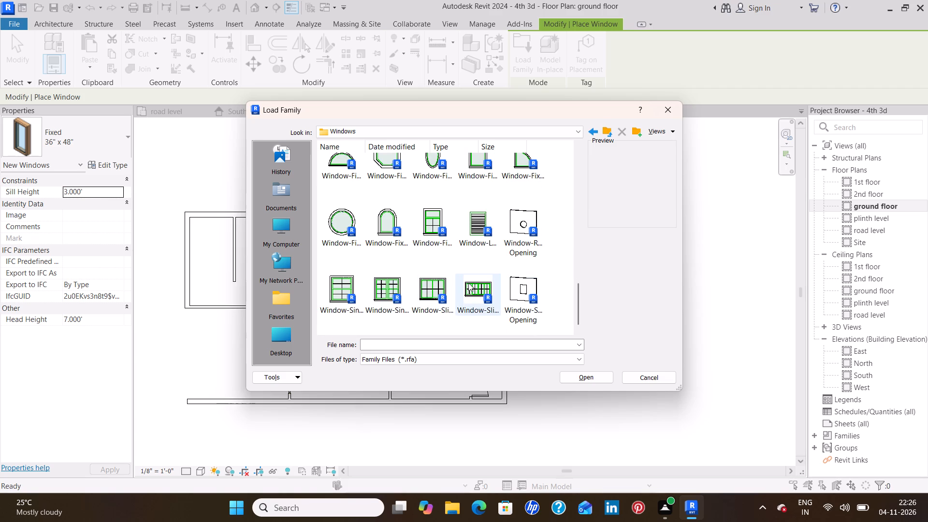
pyautogui.scroll(3, 468, 283)
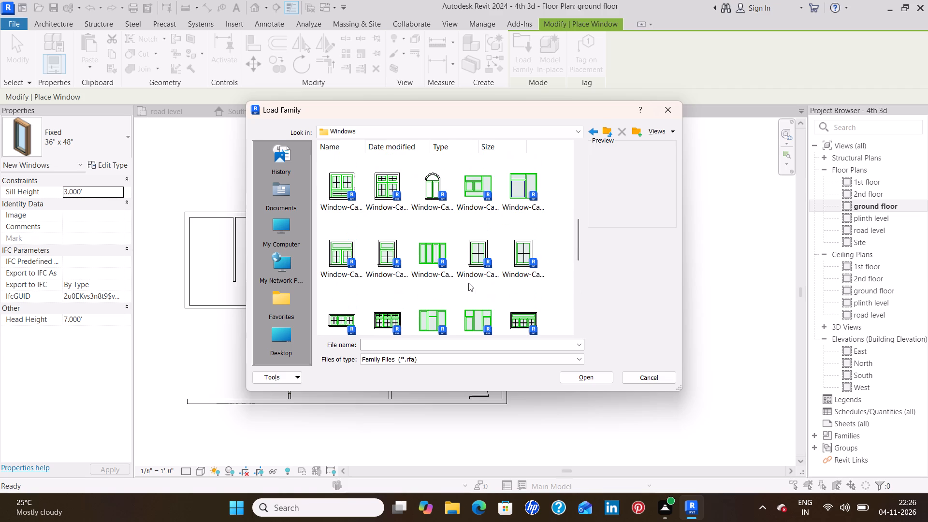
pyautogui.scroll(1, 468, 283)
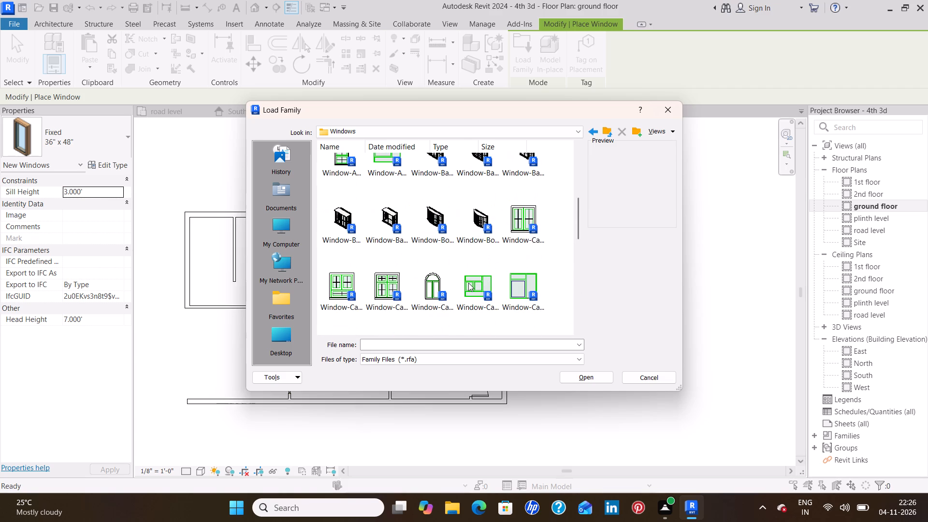
pyautogui.scroll(5, 468, 283)
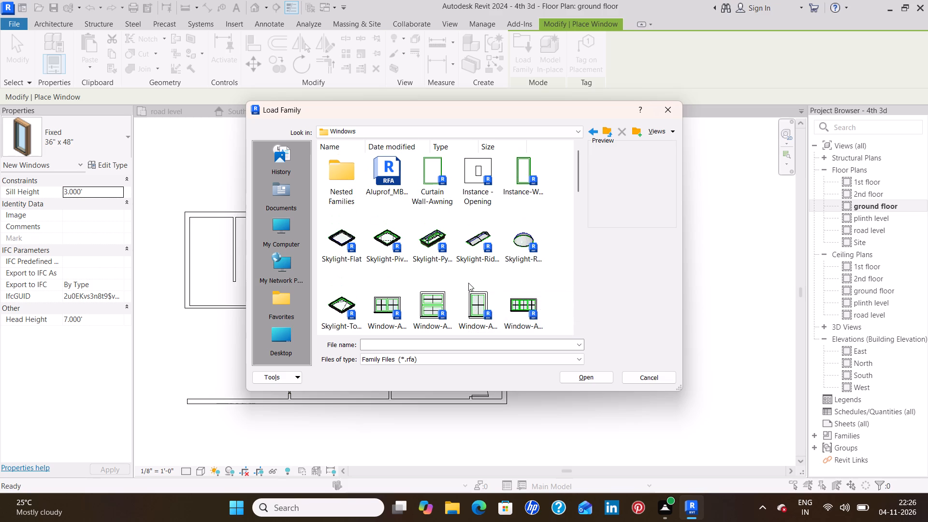
pyautogui.scroll(-6, 468, 283)
pyautogui.scroll(4, 468, 283)
pyautogui.scroll(-1, 468, 283)
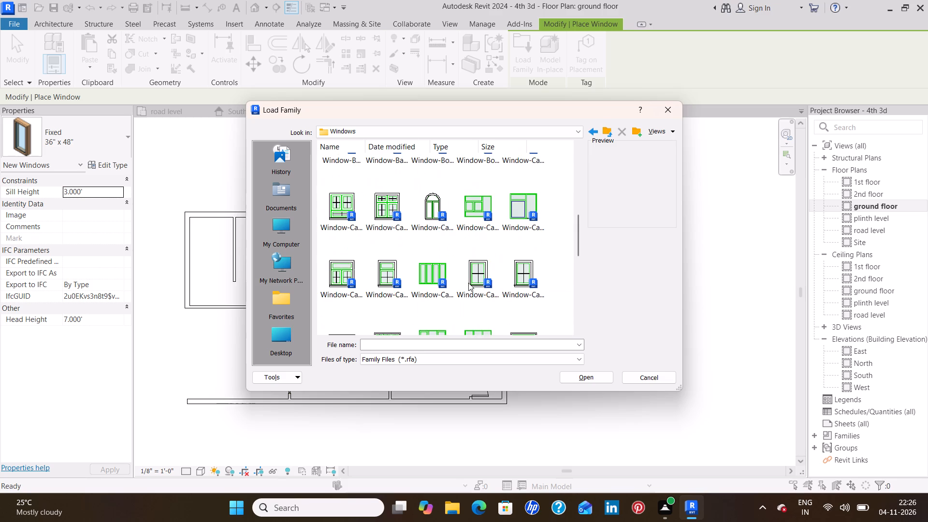
pyautogui.scroll(-3, 468, 283)
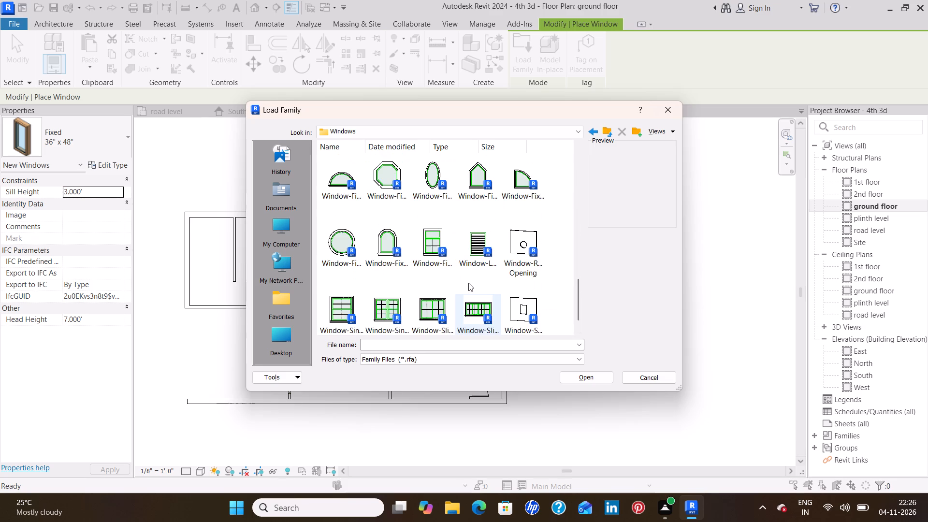
pyautogui.scroll(-3, 468, 283)
pyautogui.click(470, 282)
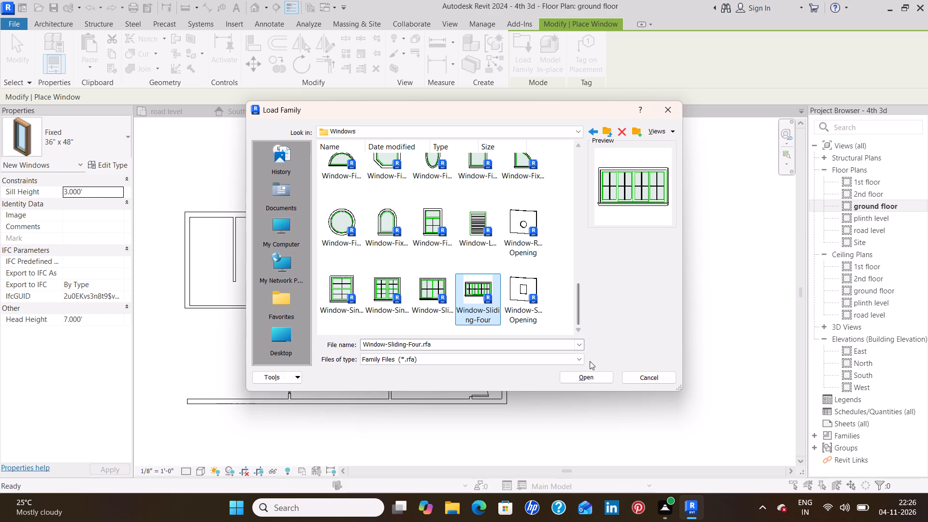
pyautogui.click(590, 373)
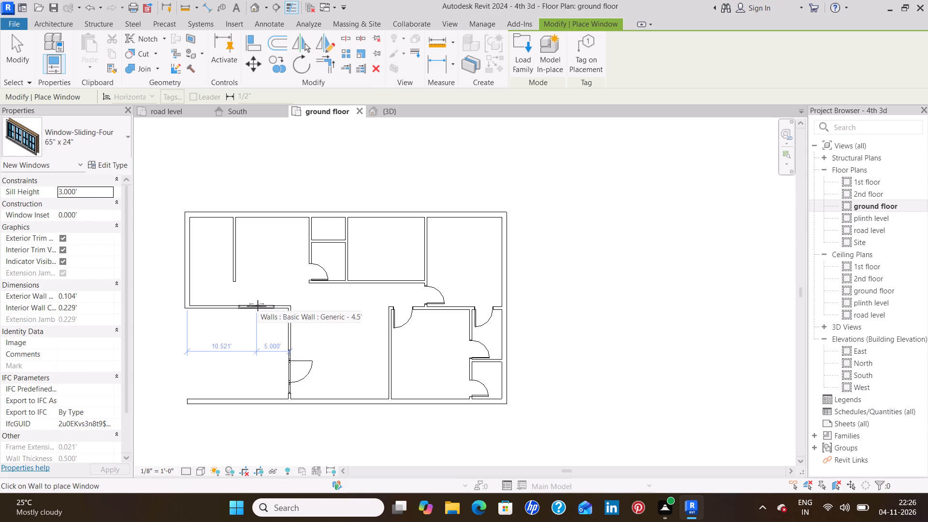
# Place a 100" x 78" Window-Sliding-Four in the south wall of the northwest area, centred 6' from the wall's east end.
pyautogui.scroll(4, 257, 307)
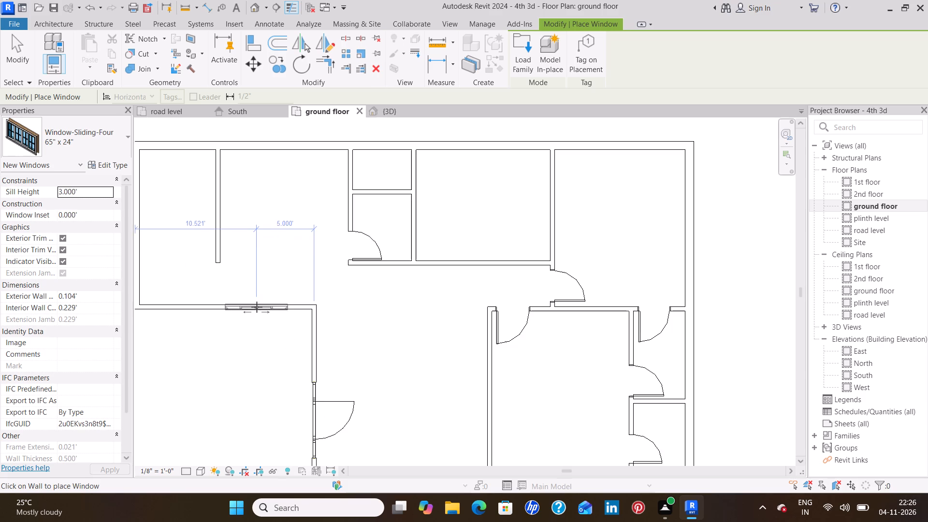
pyautogui.scroll(2, 257, 307)
pyautogui.click(104, 150)
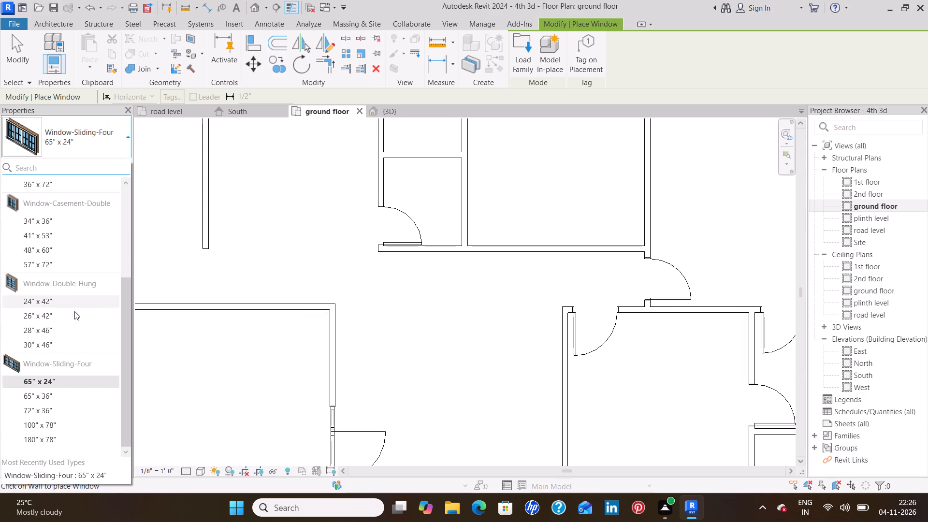
pyautogui.click(60, 437)
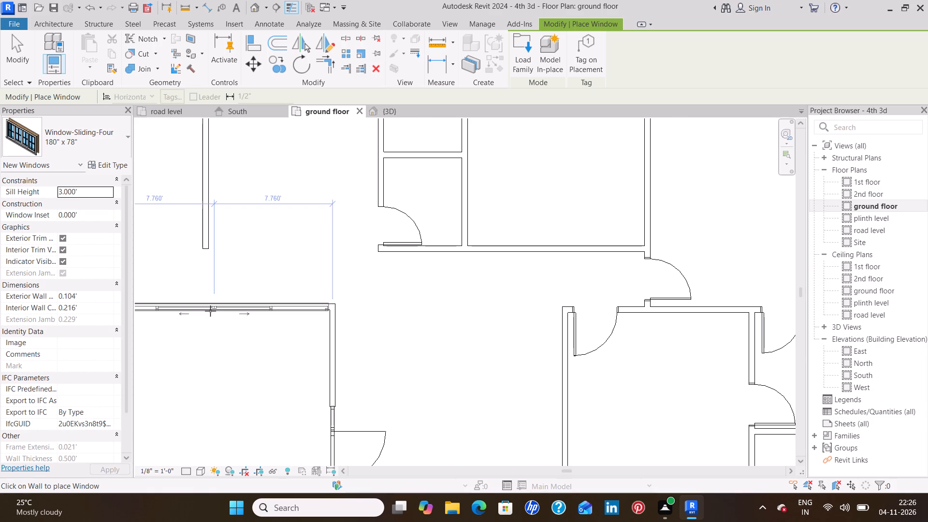
pyautogui.moveTo(210, 311); pyautogui.dragTo(356, 325, button='middle')
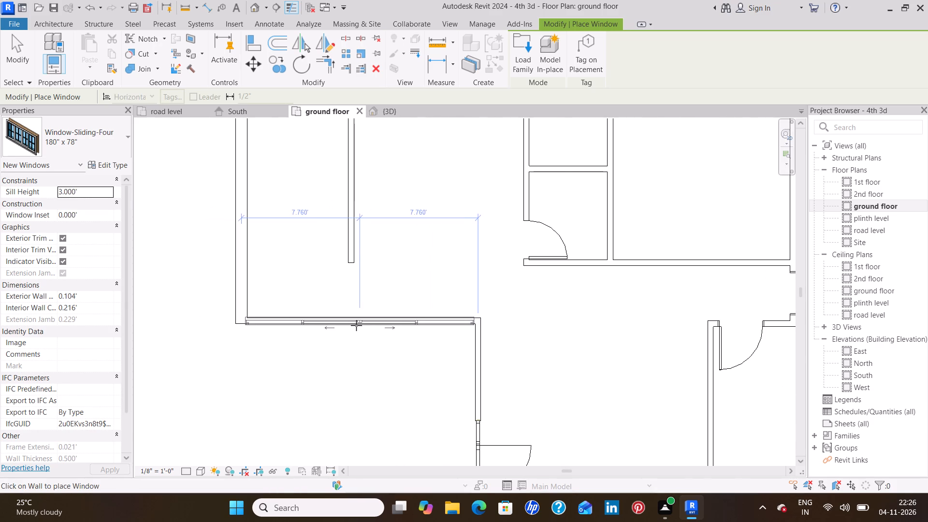
pyautogui.click(101, 144)
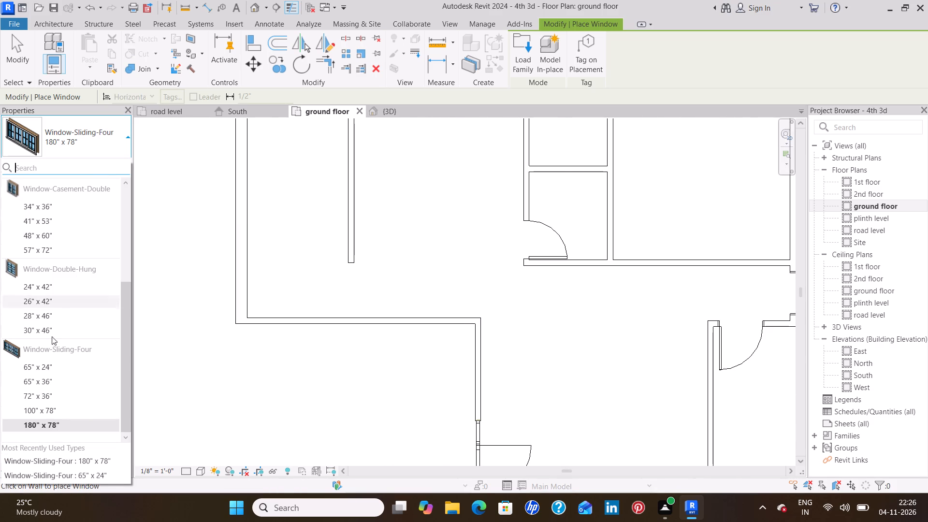
pyautogui.click(58, 407)
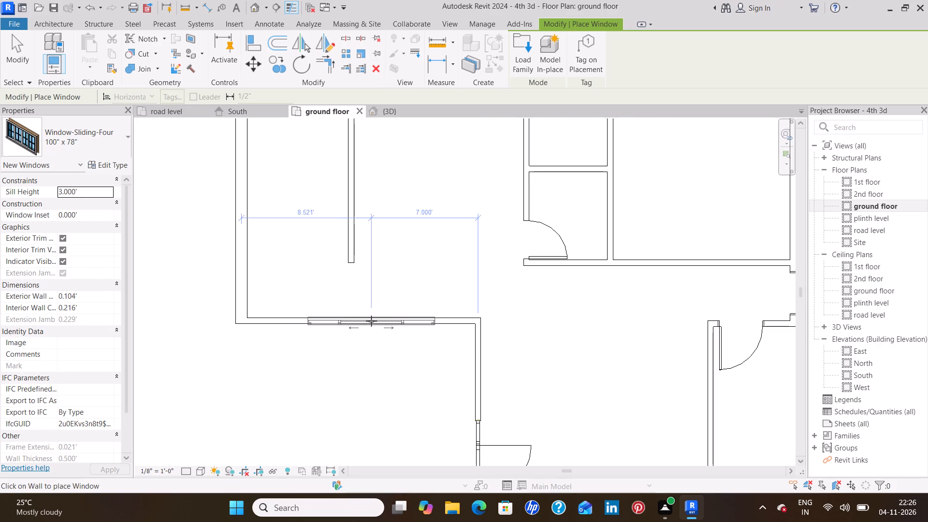
pyautogui.click(383, 319)
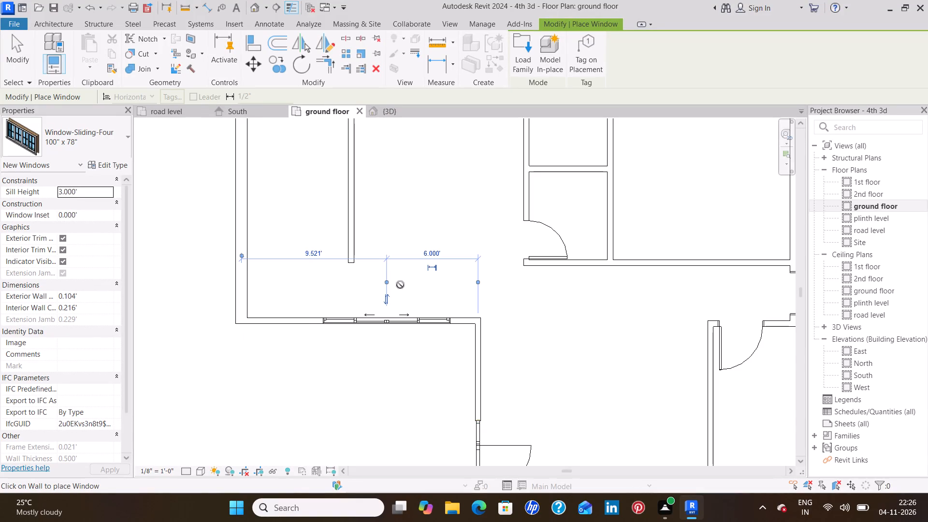
pyautogui.scroll(-4, 398, 287)
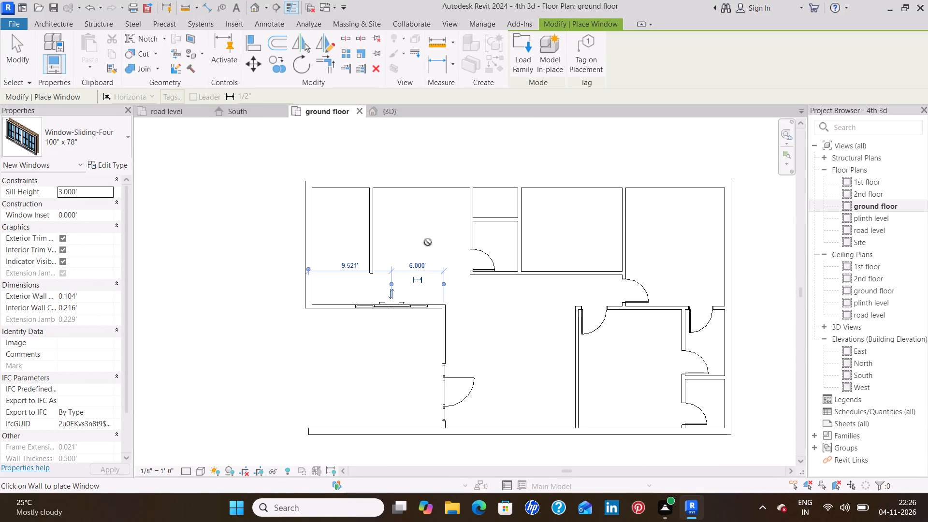
pyautogui.press('Escape')
# Place a 72" x 36" Window-Sliding-Four midway along the west wall of the large southeast room.
pyautogui.scroll(-1, 419, 258)
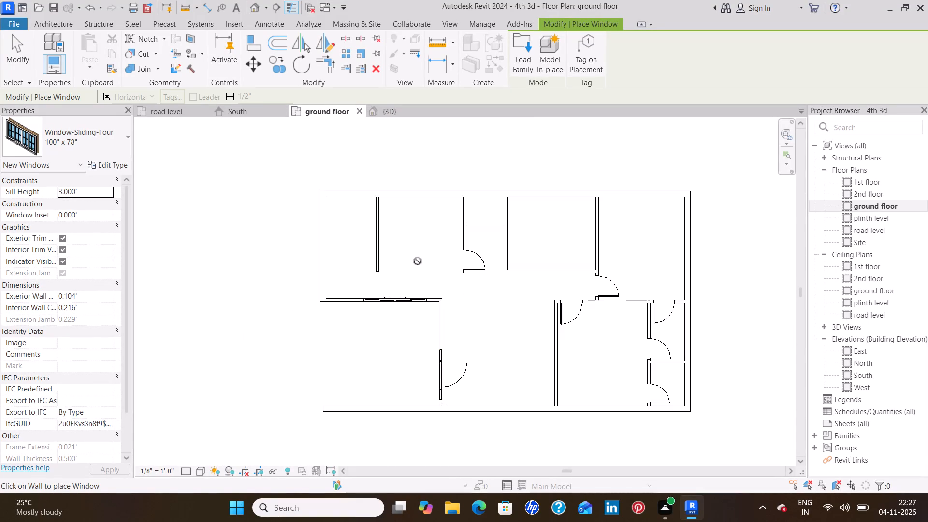
pyautogui.moveTo(418, 261); pyautogui.dragTo(367, 302, button='middle')
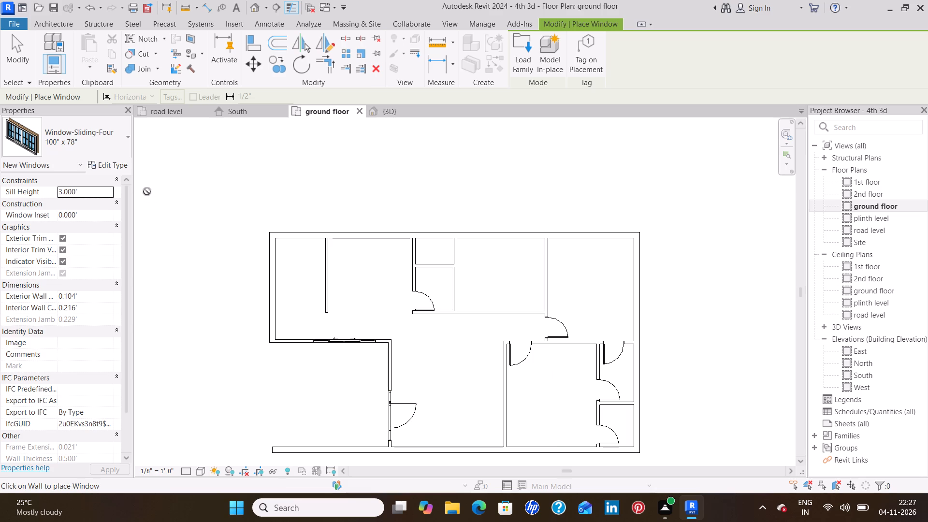
pyautogui.click(99, 147)
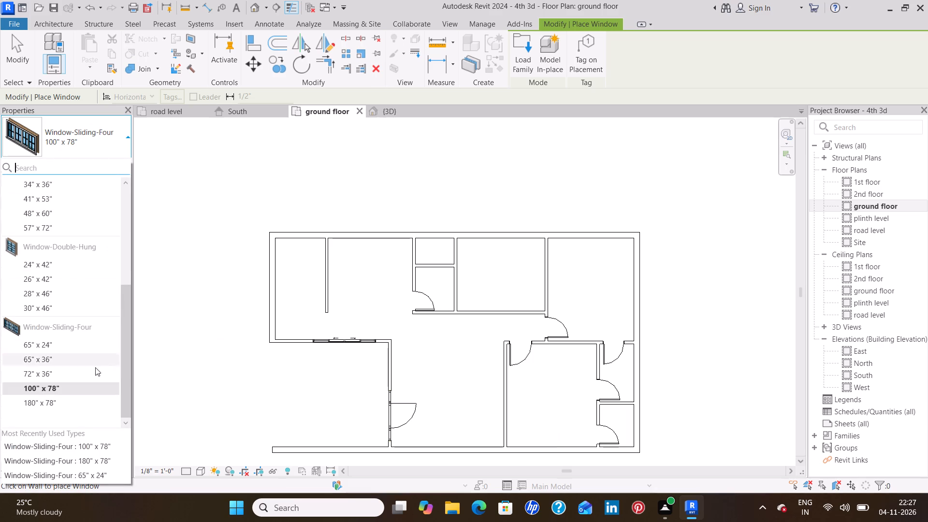
pyautogui.click(90, 374)
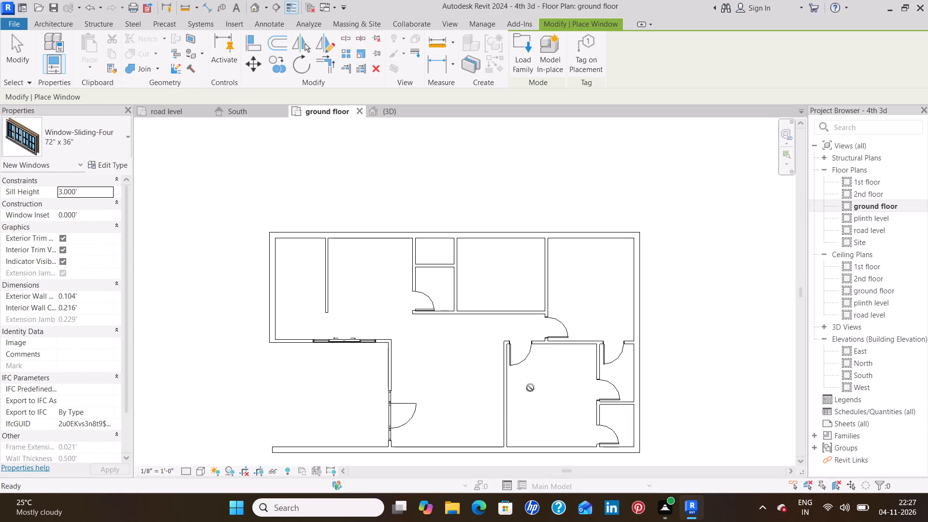
pyautogui.click(509, 396)
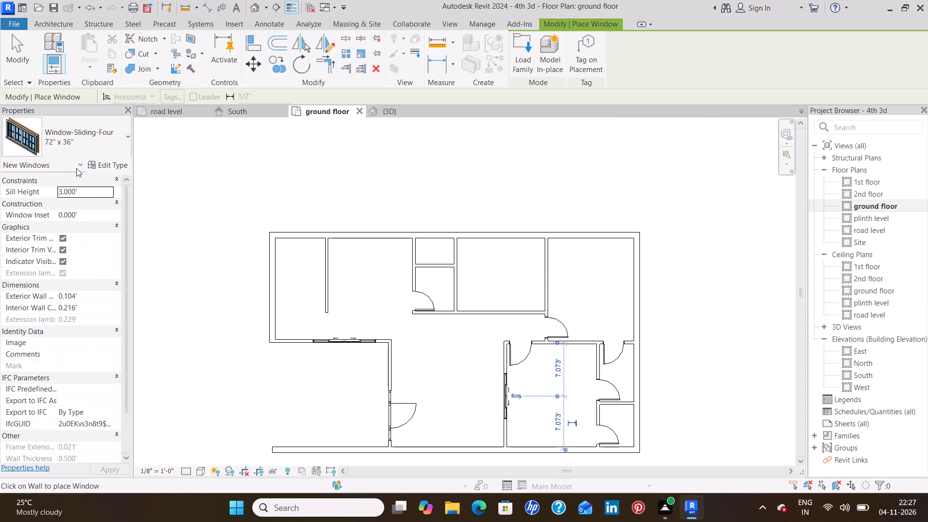
# Look through the US window families and load Window-Casement-Multi-Sash-Horizontal into the project.
pyautogui.click(87, 143)
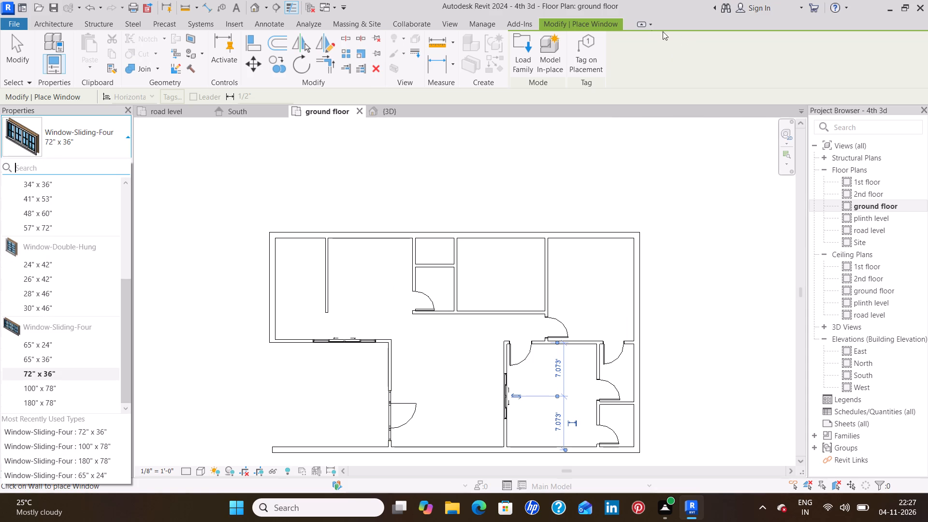
pyautogui.click(529, 73)
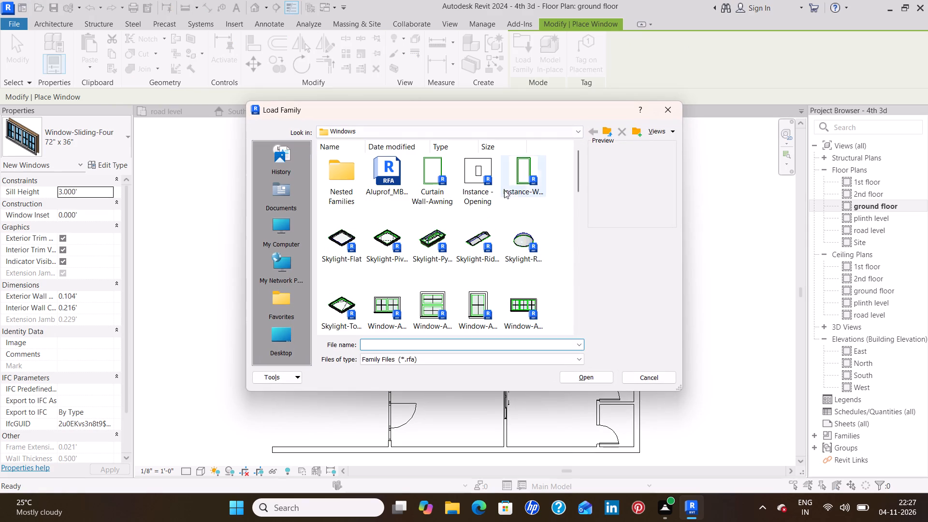
pyautogui.scroll(-1, 497, 233)
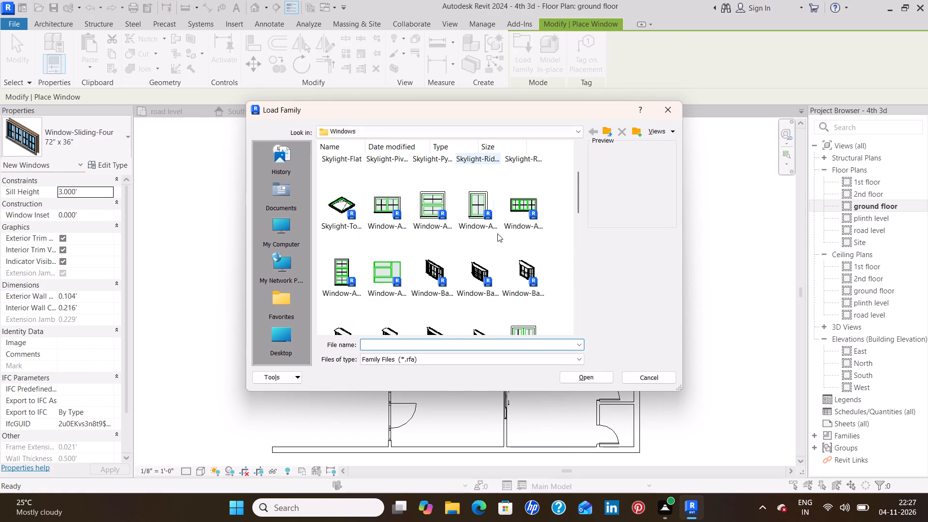
pyautogui.click(527, 202)
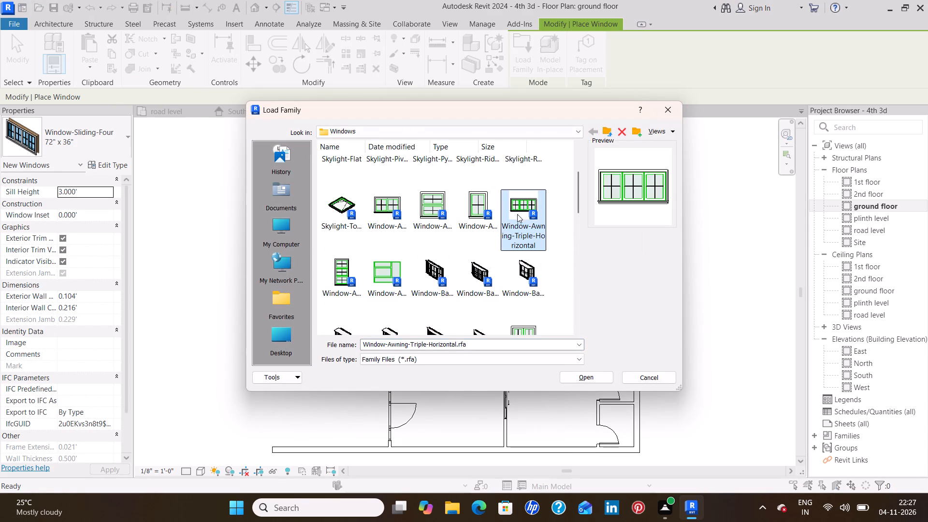
pyautogui.scroll(-3, 515, 228)
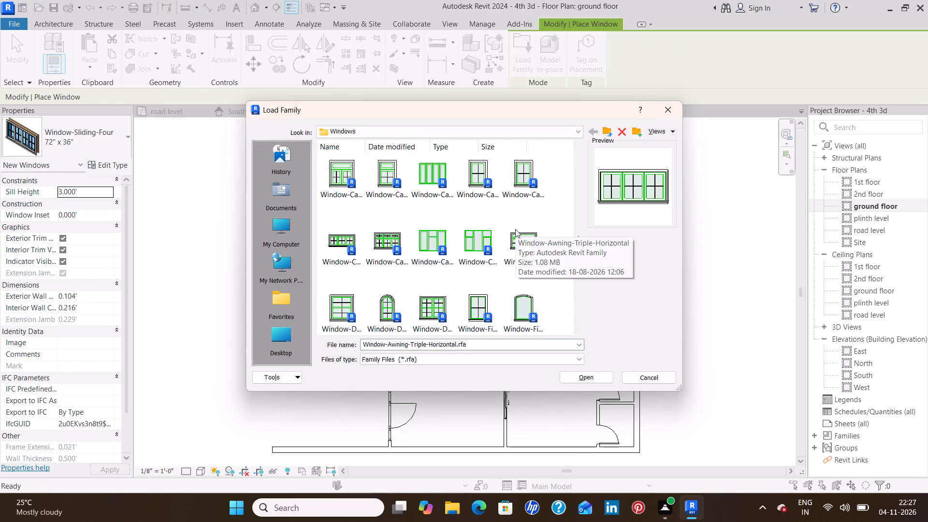
pyautogui.click(428, 184)
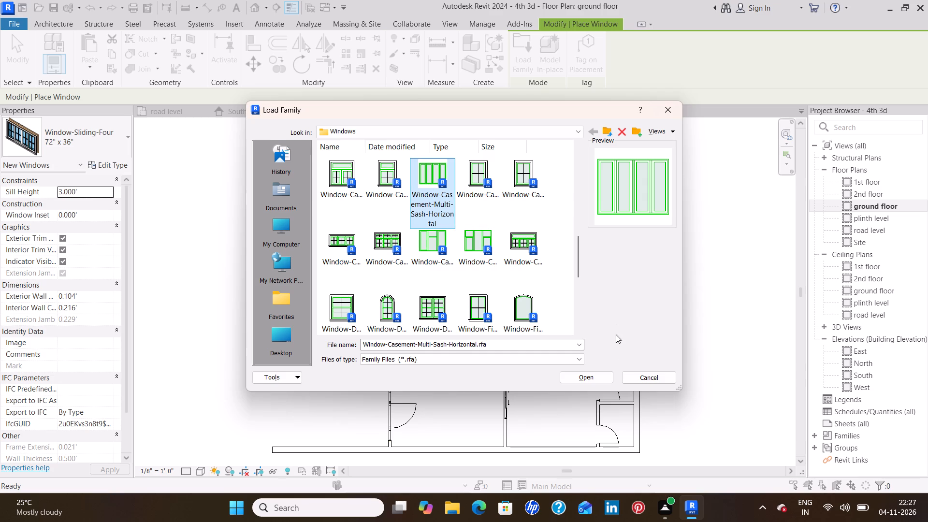
pyautogui.click(593, 380)
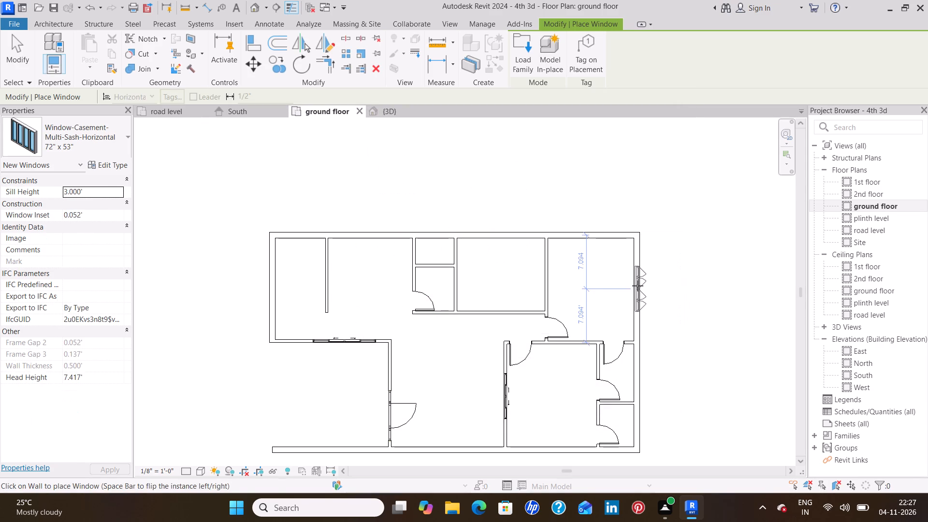
# Place a 72" x 53" Window-Casement-Multi-Sash-Horizontal midway along the east wall of the northeast room.
pyautogui.click(638, 286)
pyautogui.scroll(-2, 579, 314)
pyautogui.moveTo(576, 284); pyautogui.dragTo(573, 267, button='middle')
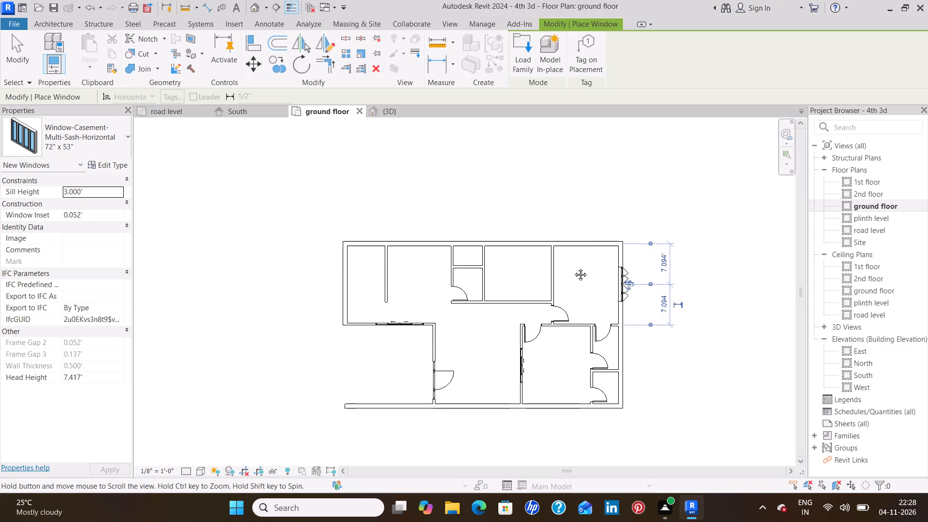
pyautogui.moveTo(573, 267); pyautogui.dragTo(572, 257, button='middle')
pyautogui.press('Escape')
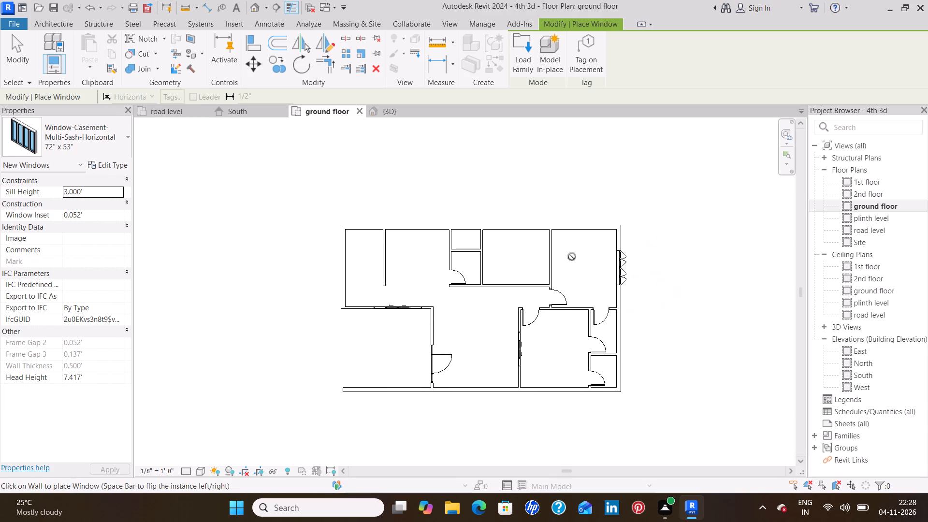
pyautogui.press('Escape')
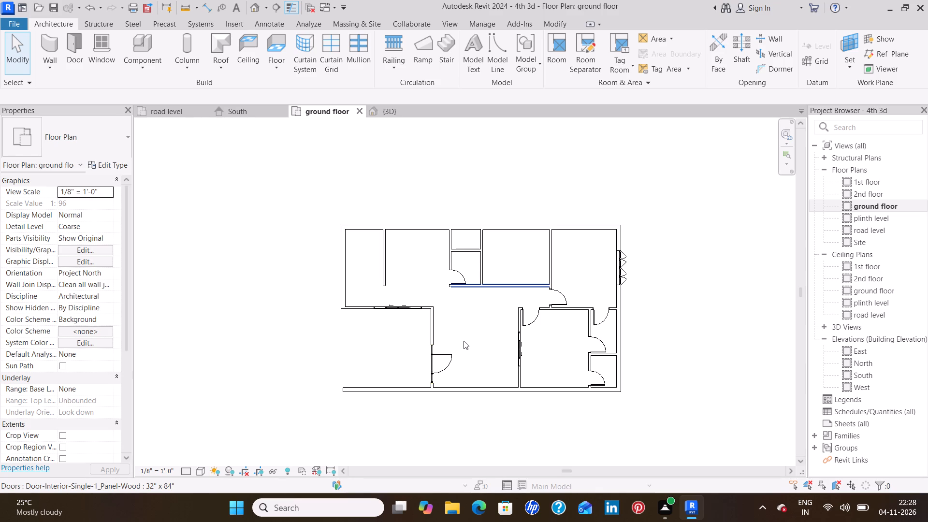
# Restart window placement and load the Window-Louvers family from the US Windows folder.
pyautogui.click(103, 54)
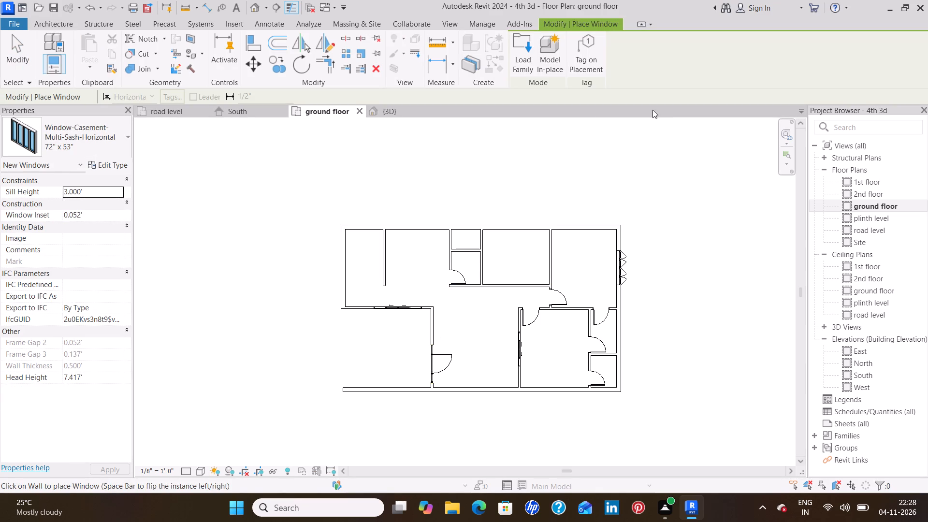
pyautogui.click(522, 65)
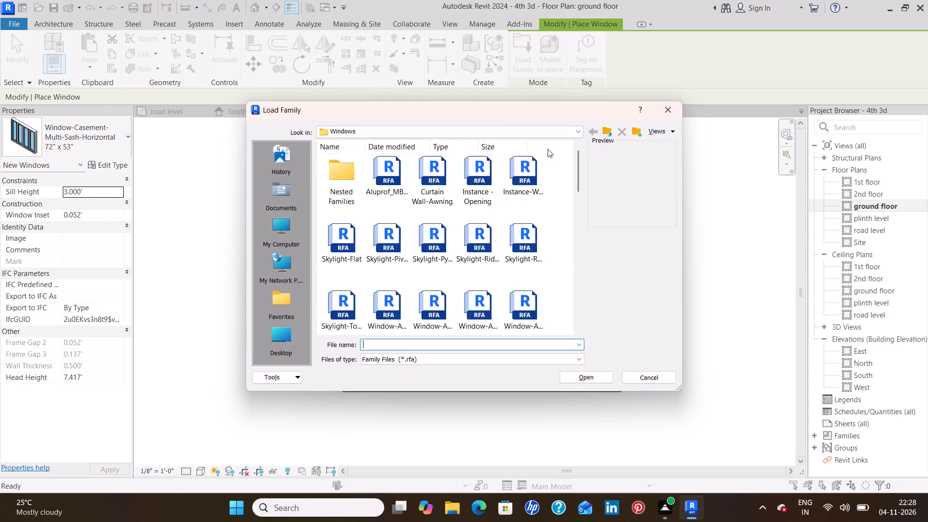
pyautogui.scroll(-8, 533, 184)
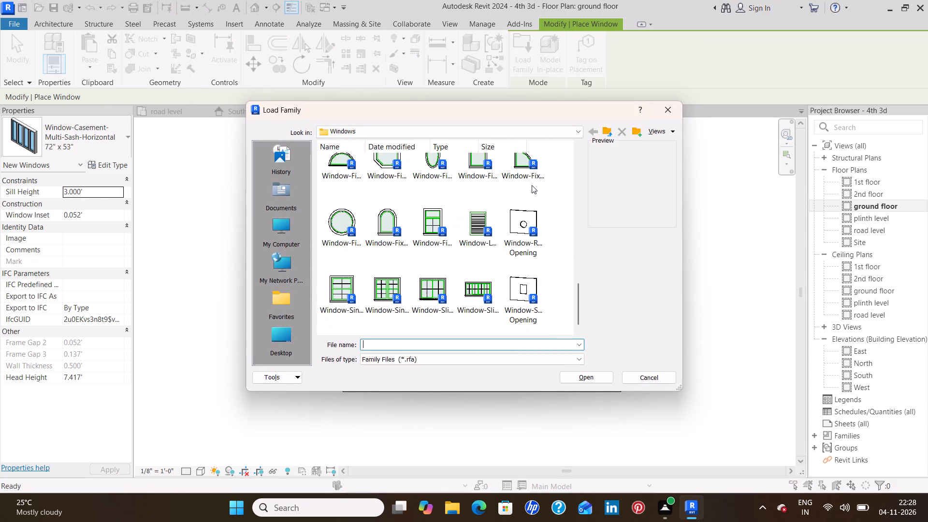
pyautogui.scroll(-3, 532, 185)
pyautogui.click(483, 211)
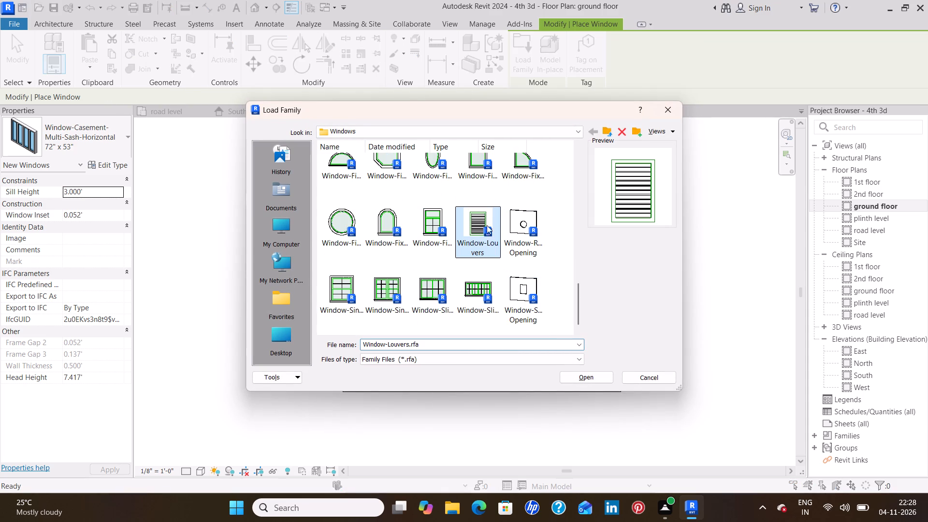
pyautogui.click(597, 380)
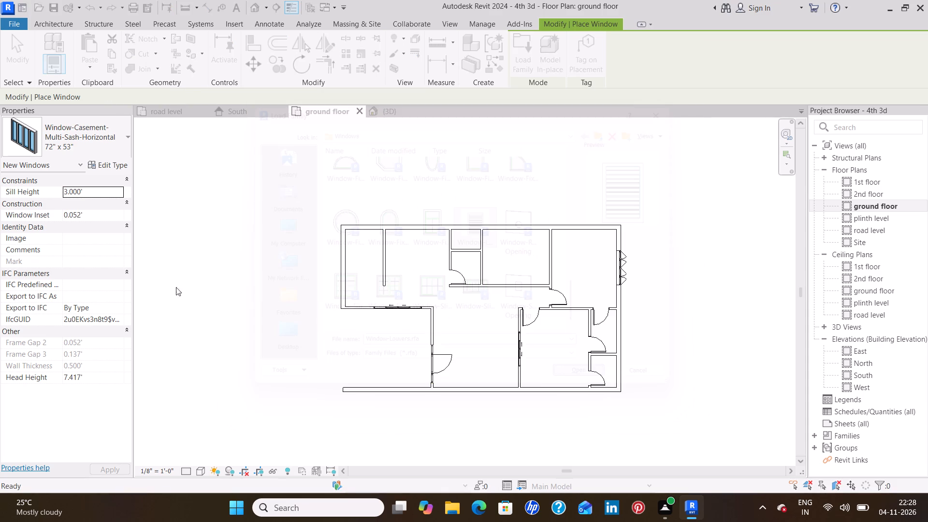
# Place 24" x 24" Window-Louvers with a 6' sill height midway along the south and east walls of the small enclosure on the north wall.
pyautogui.click(96, 188)
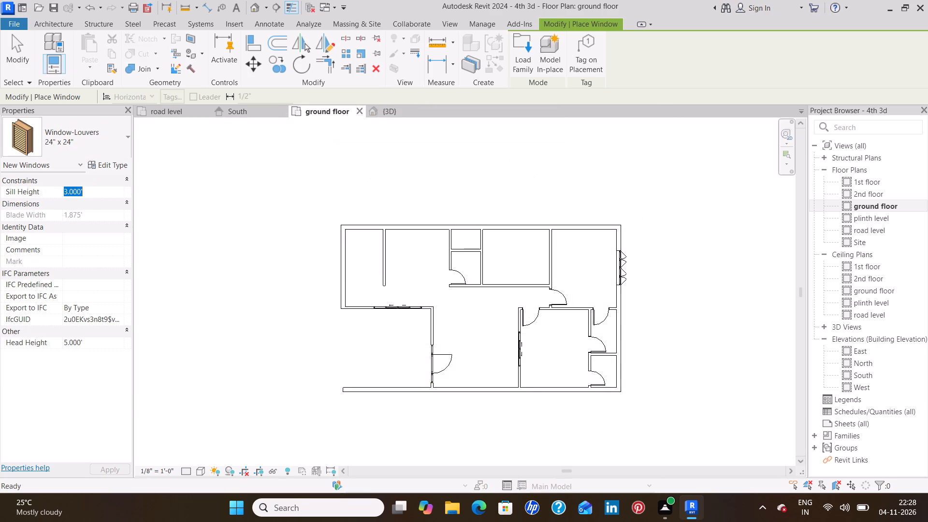
pyautogui.press('BackSpace')
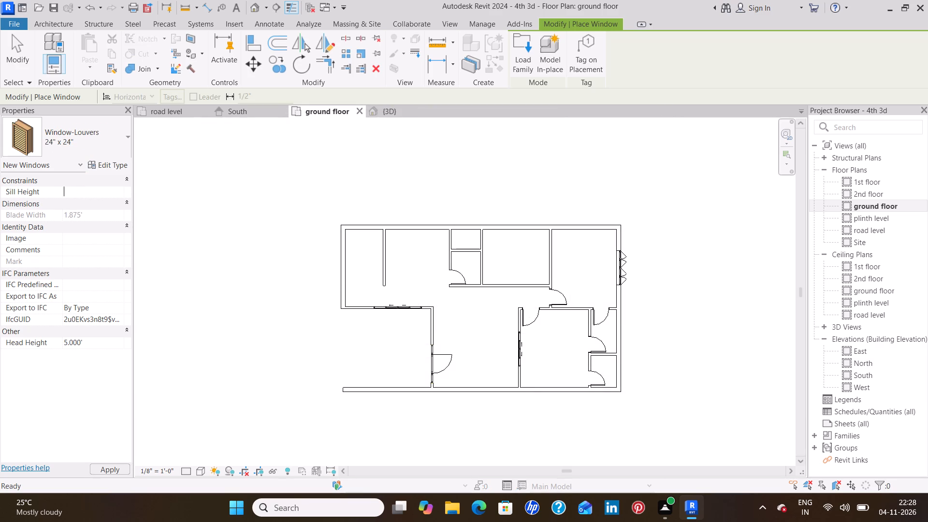
pyautogui.write("6'")
pyautogui.click(117, 468)
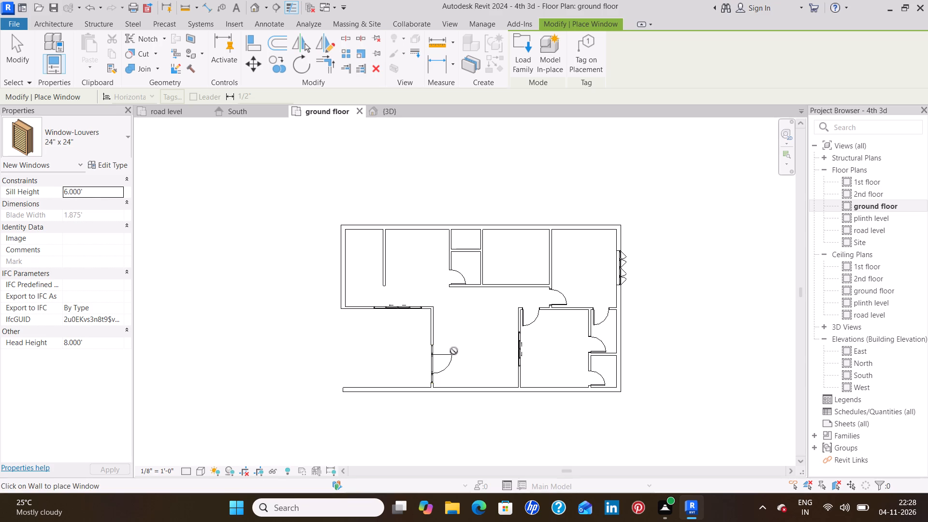
pyautogui.click(465, 248)
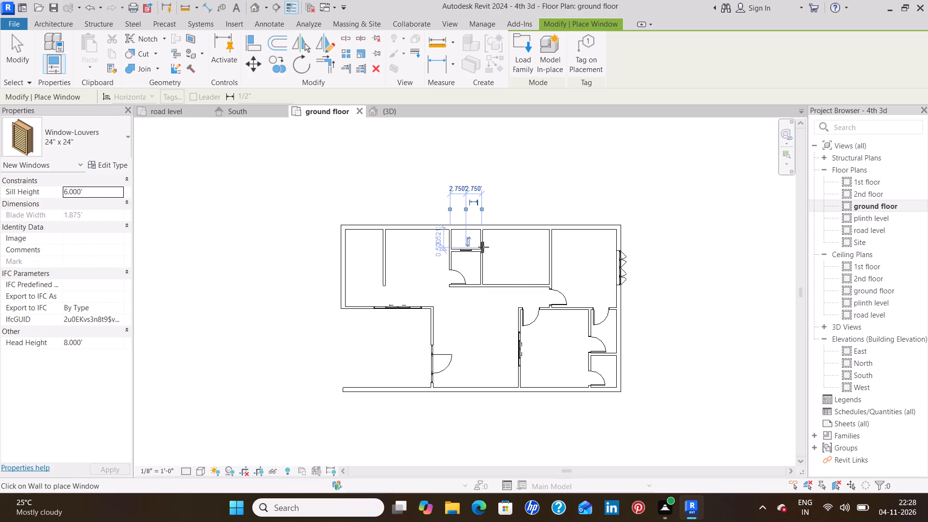
pyautogui.scroll(8, 484, 243)
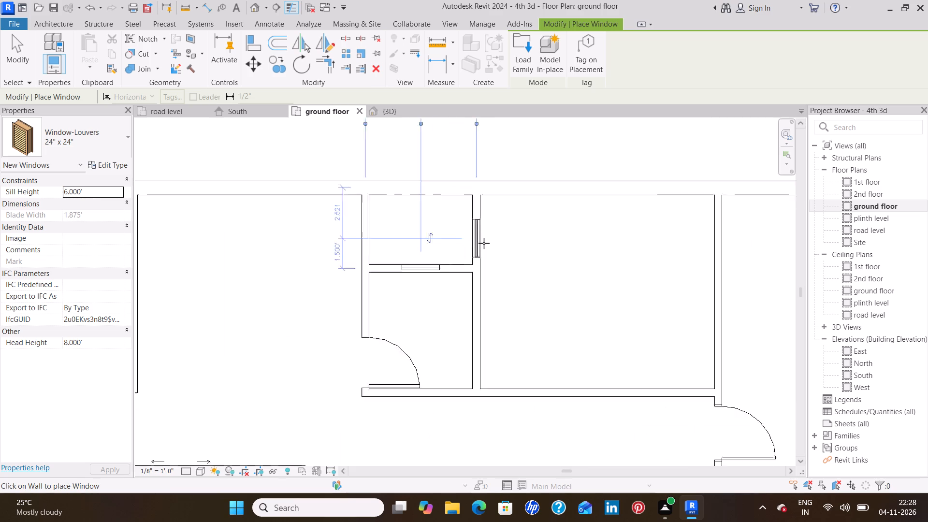
pyautogui.scroll(2, 484, 243)
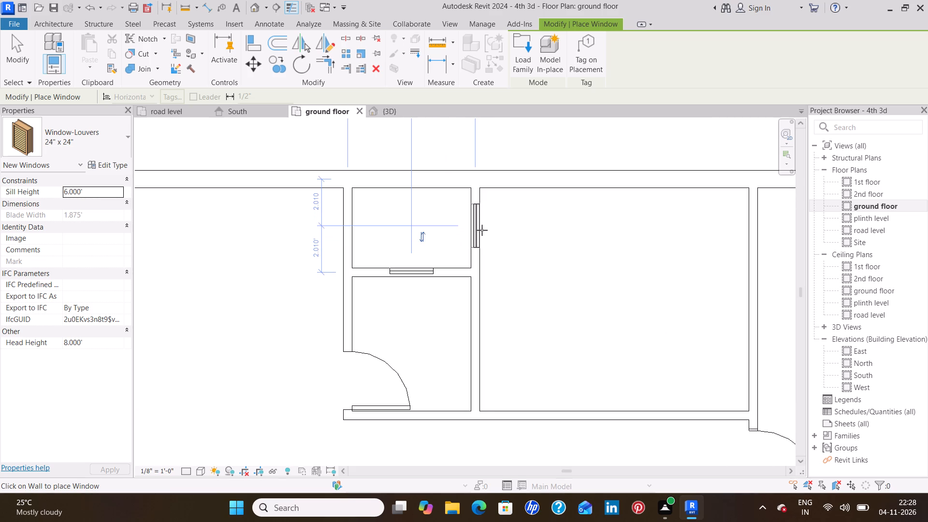
pyautogui.click(482, 230)
# Place a 24" x 24" Window-Louvers with the same sill height midway along the east wall of the small southeast corner room.
pyautogui.scroll(-3, 537, 277)
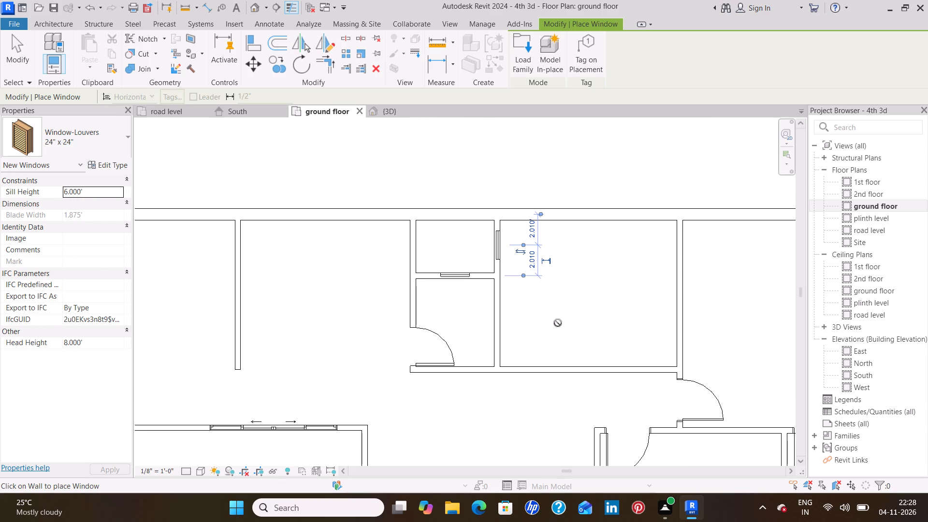
pyautogui.scroll(-2, 619, 324)
pyautogui.moveTo(576, 299); pyautogui.dragTo(453, 230, button='middle')
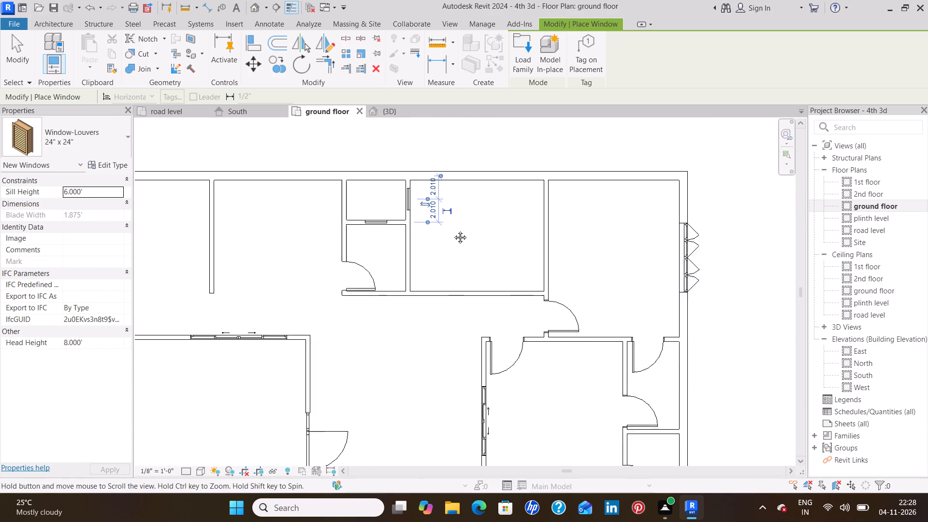
pyautogui.moveTo(453, 230); pyautogui.dragTo(450, 229, button='middle')
pyautogui.moveTo(603, 357); pyautogui.dragTo(449, 215, button='middle')
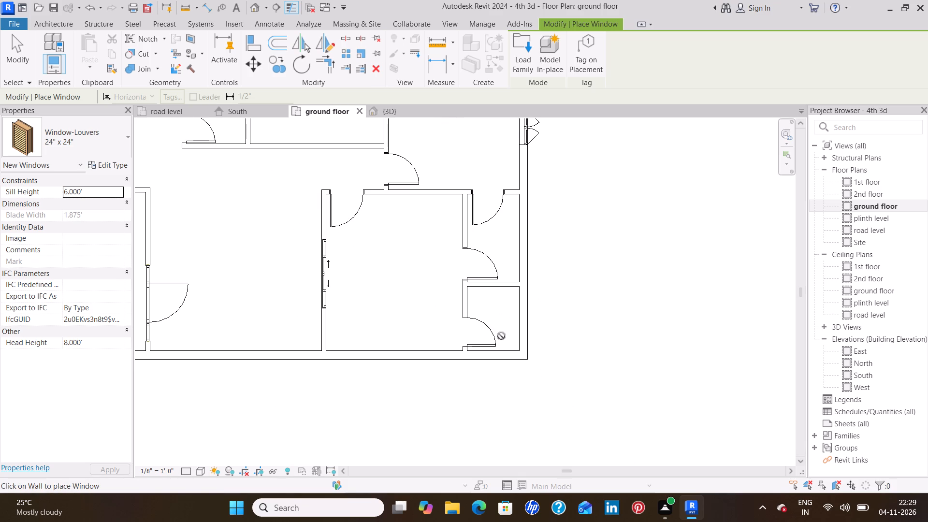
pyautogui.click(527, 316)
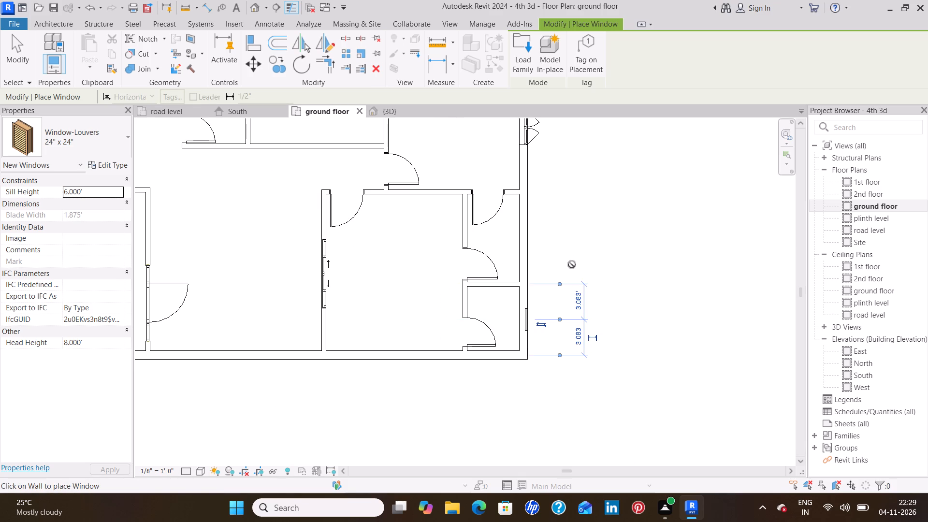
pyautogui.press('Escape')
pyautogui.scroll(-2, 558, 232)
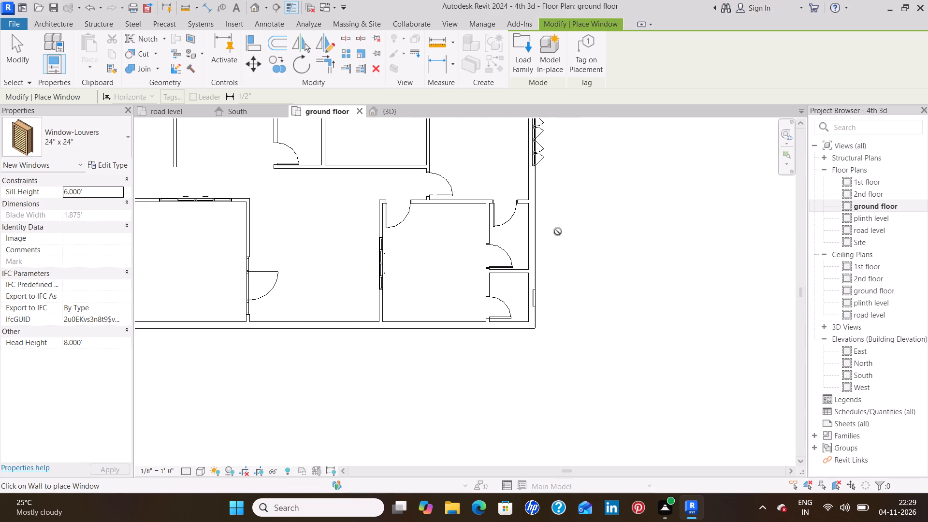
pyautogui.moveTo(568, 182); pyautogui.dragTo(558, 279, button='middle')
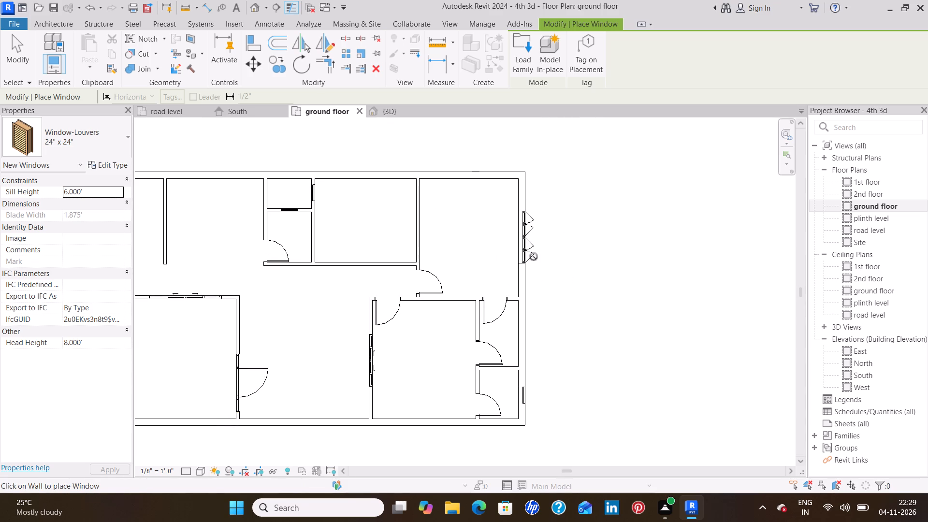
pyautogui.press('Escape')
# Create a similar 72" x 53" multi-sash casement window midway along the east outer wall, in the small room north of the southeast corner room.
pyautogui.click(532, 240)
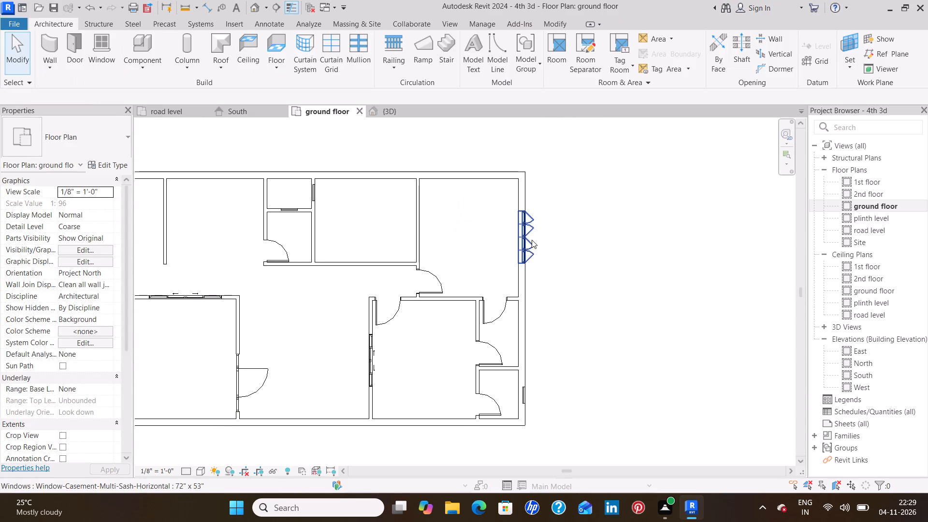
pyautogui.write('cs')
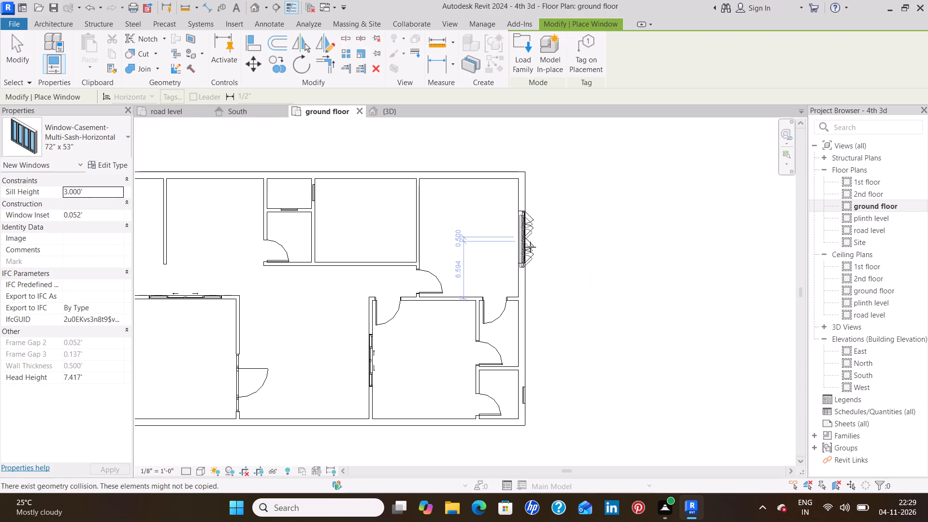
pyautogui.click(526, 329)
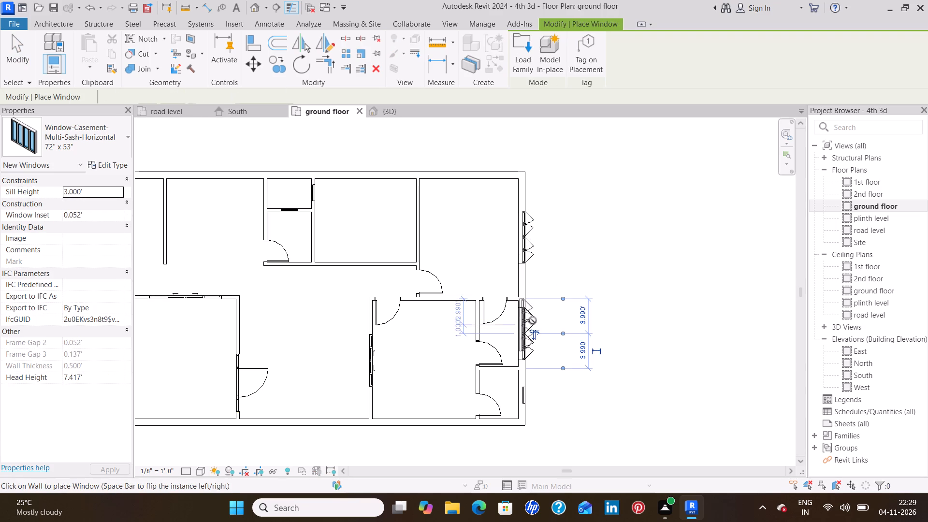
pyautogui.press('Escape')
pyautogui.scroll(-3, 534, 319)
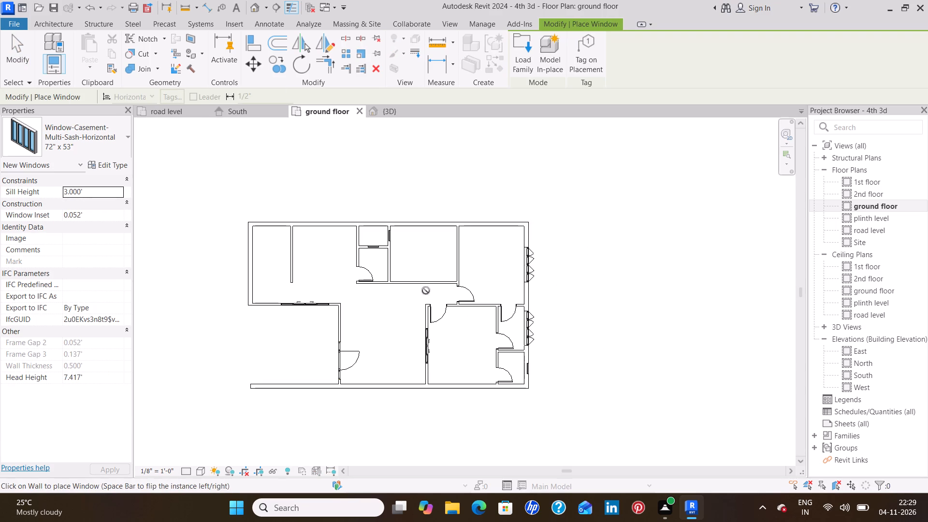
pyautogui.press('Escape')
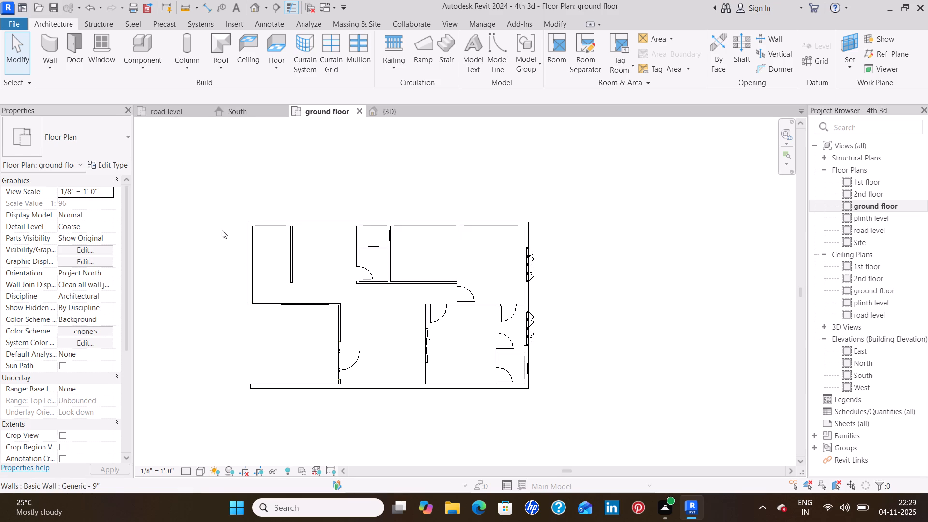
# Start window placement and browse the Windows library folder for another window family suited to the remaining openings.
pyautogui.click(104, 43)
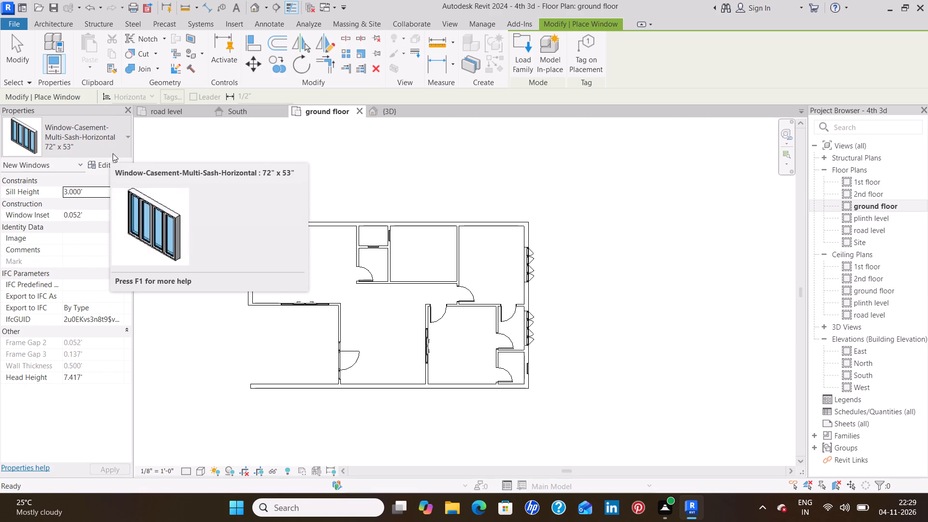
pyautogui.click(514, 55)
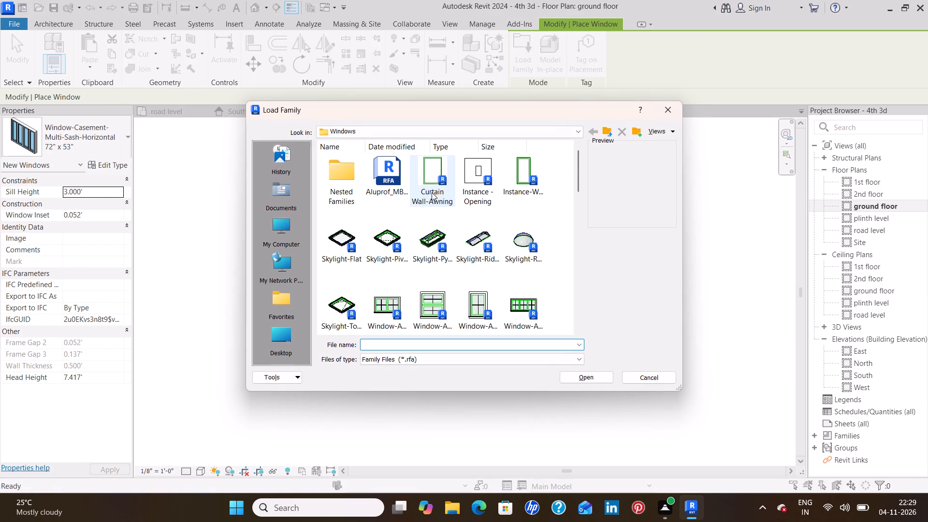
pyautogui.scroll(-3, 432, 195)
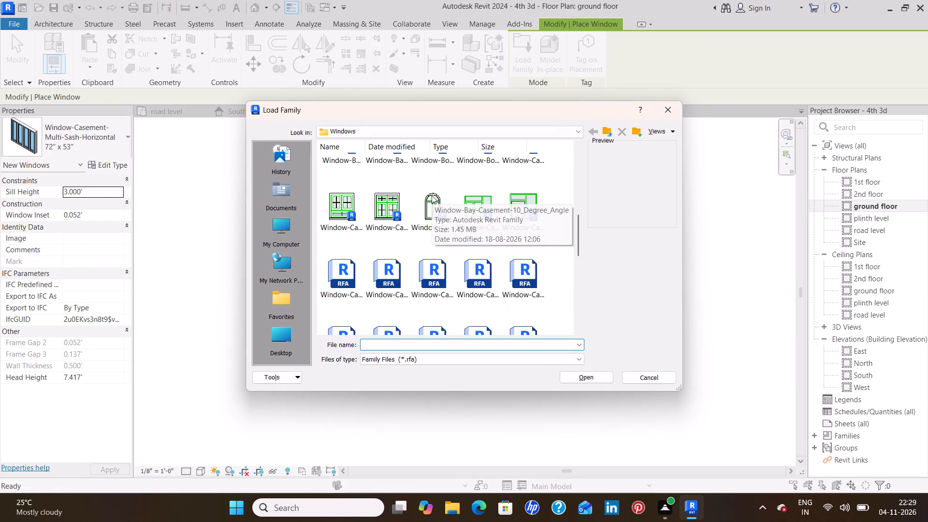
pyautogui.scroll(-1, 432, 195)
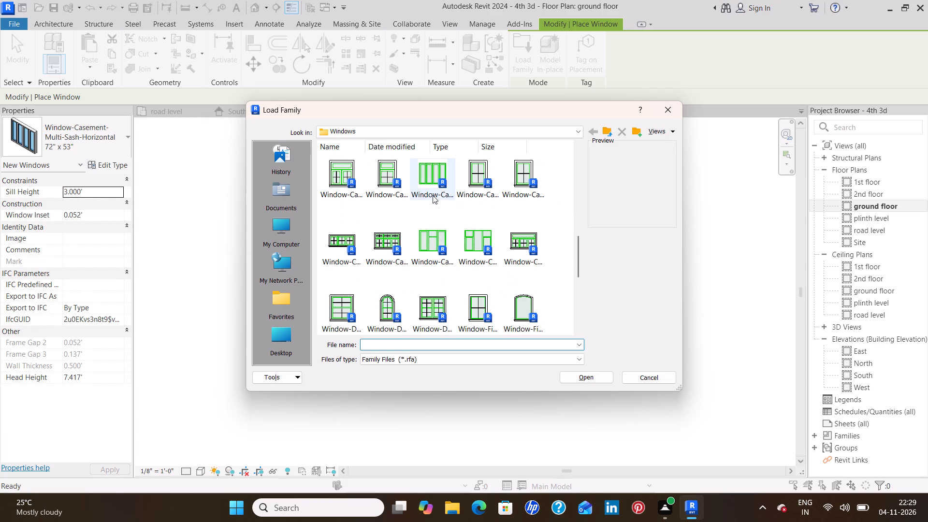
pyautogui.scroll(-1, 433, 195)
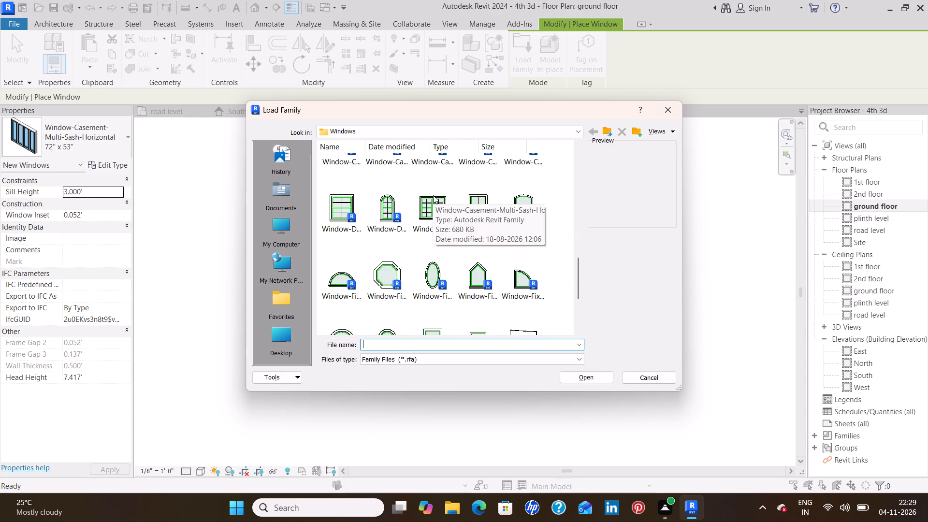
pyautogui.scroll(-4, 433, 195)
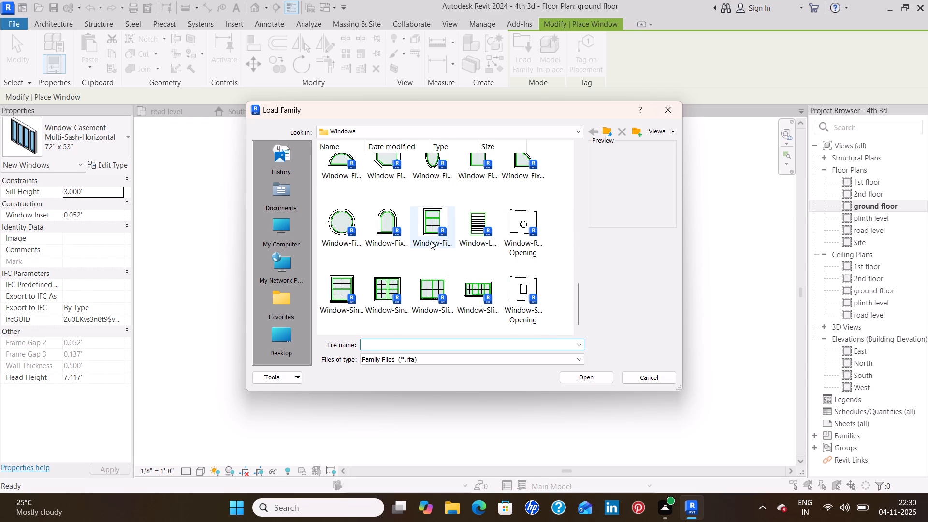
pyautogui.scroll(1, 447, 253)
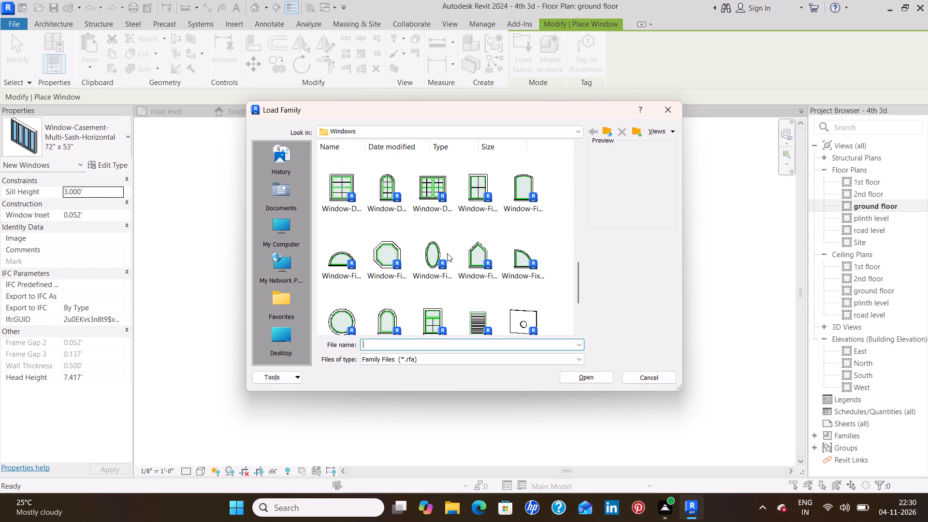
pyautogui.scroll(4, 447, 253)
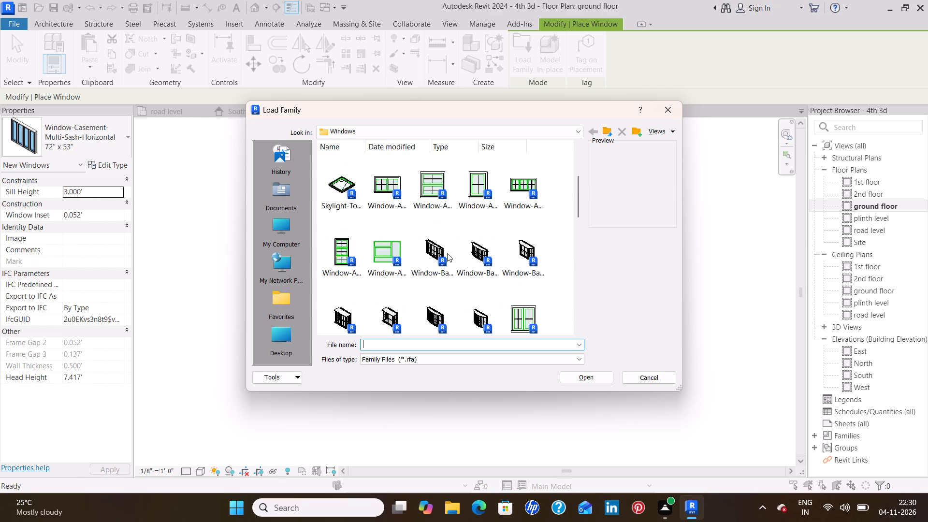
pyautogui.scroll(1, 447, 253)
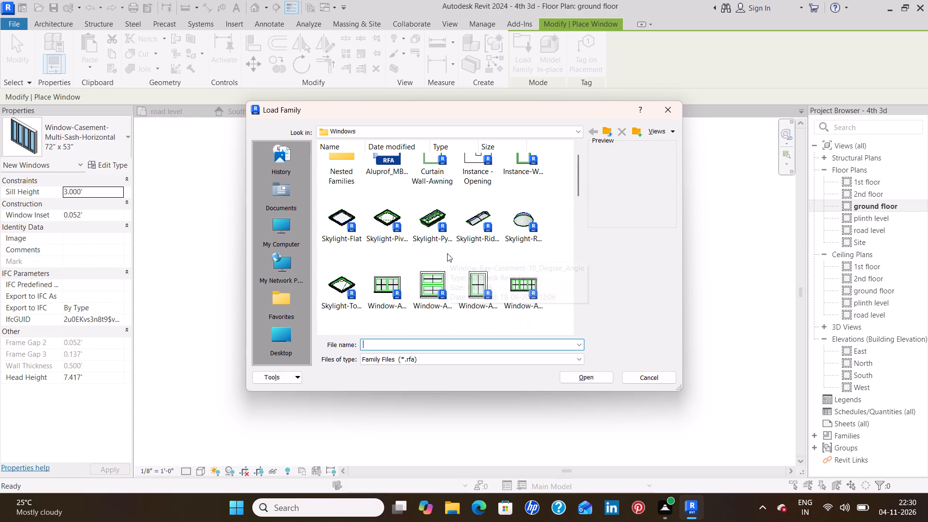
pyautogui.scroll(3, 447, 253)
pyautogui.scroll(-2, 447, 253)
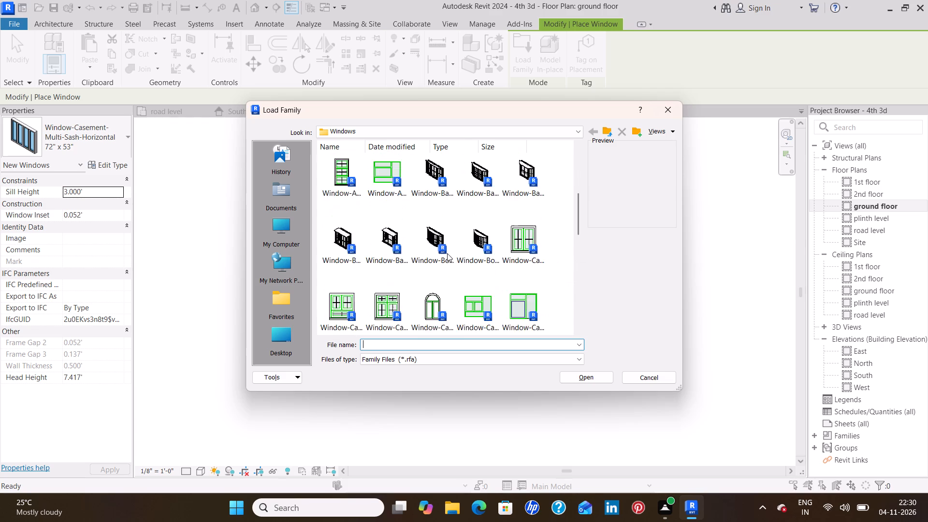
pyautogui.scroll(-1, 447, 253)
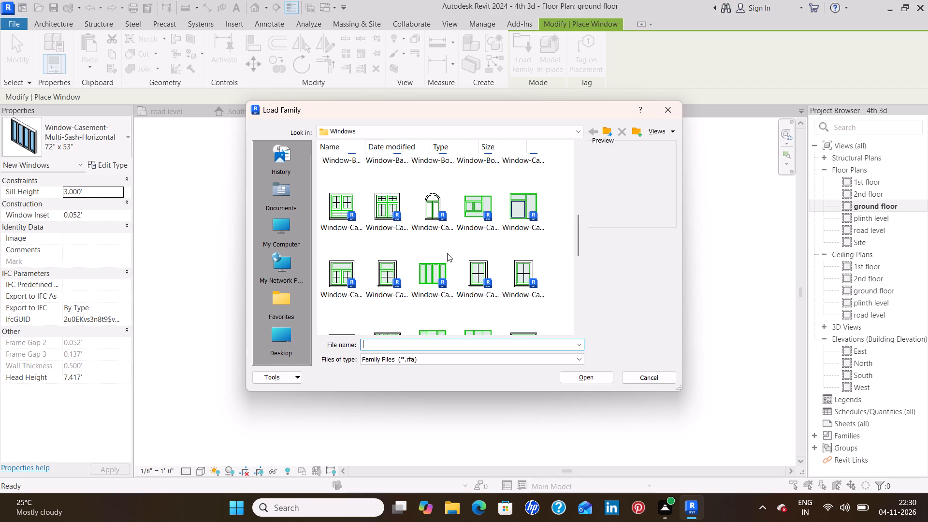
pyautogui.scroll(-4, 447, 253)
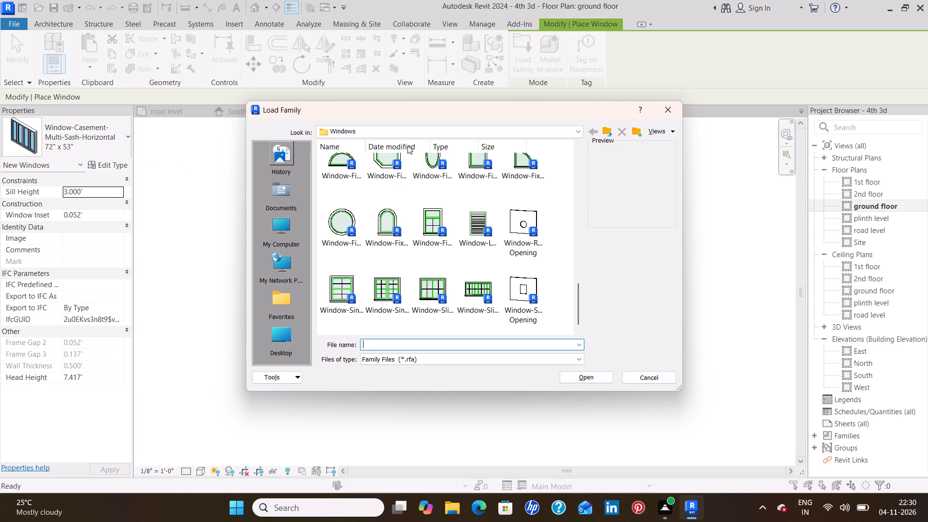
pyautogui.click(673, 108)
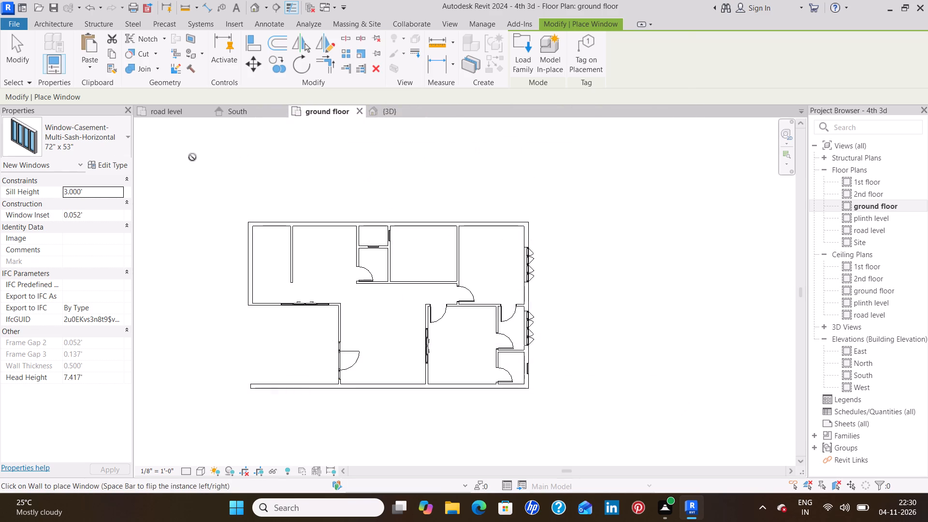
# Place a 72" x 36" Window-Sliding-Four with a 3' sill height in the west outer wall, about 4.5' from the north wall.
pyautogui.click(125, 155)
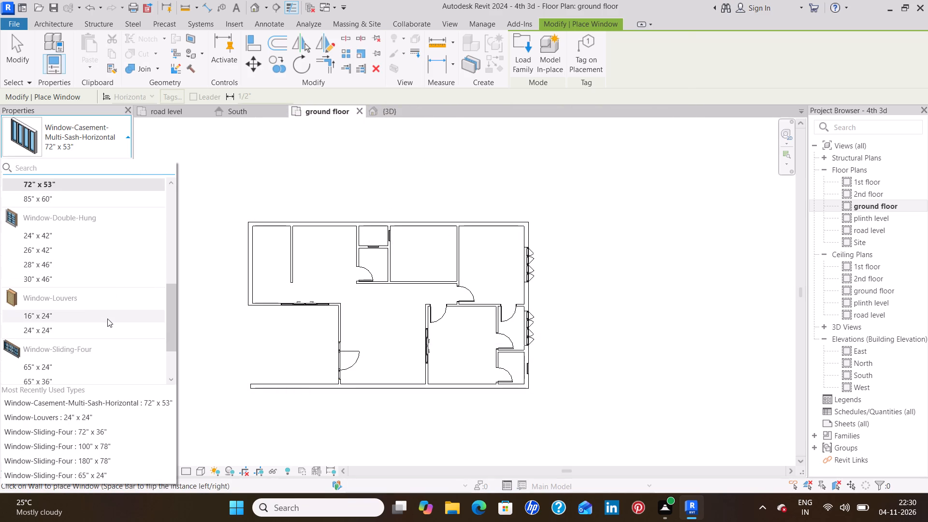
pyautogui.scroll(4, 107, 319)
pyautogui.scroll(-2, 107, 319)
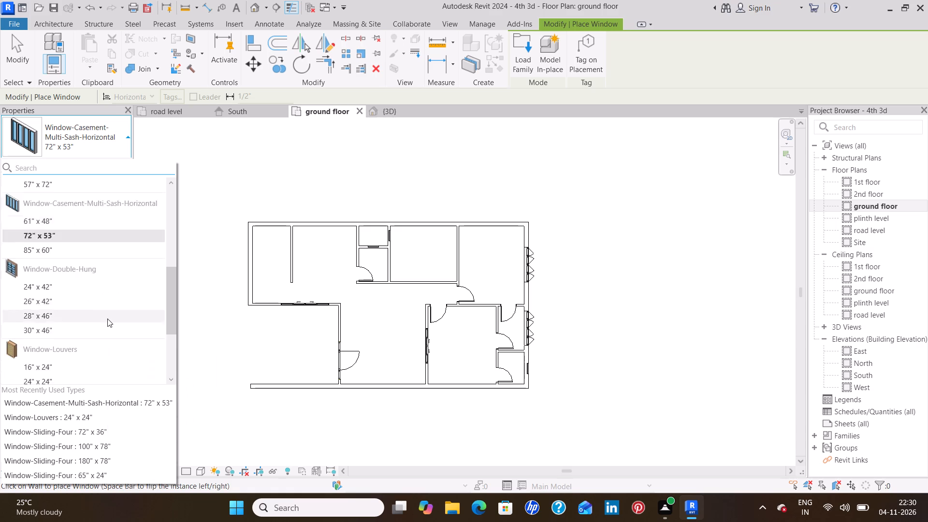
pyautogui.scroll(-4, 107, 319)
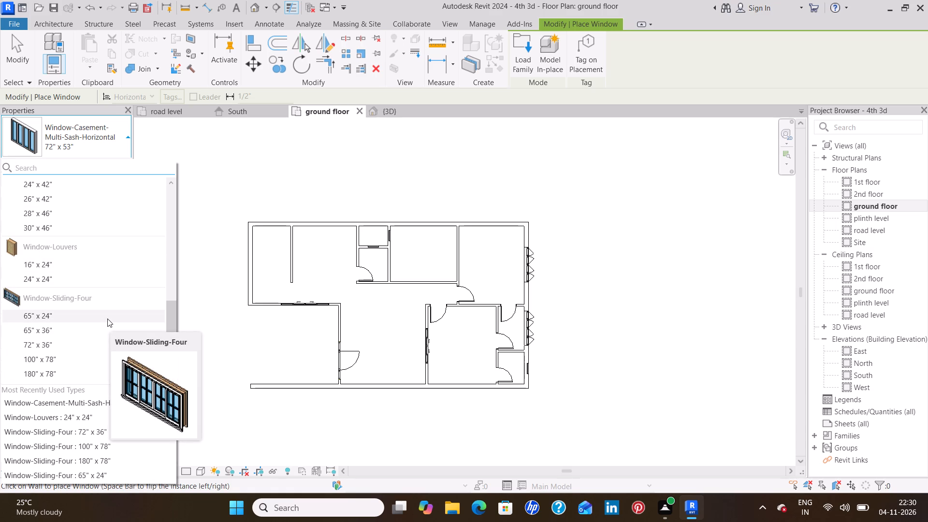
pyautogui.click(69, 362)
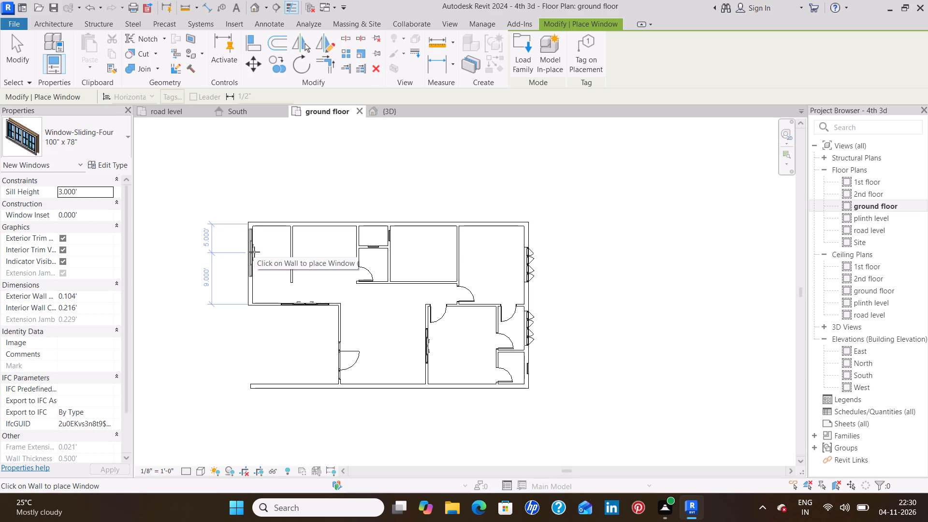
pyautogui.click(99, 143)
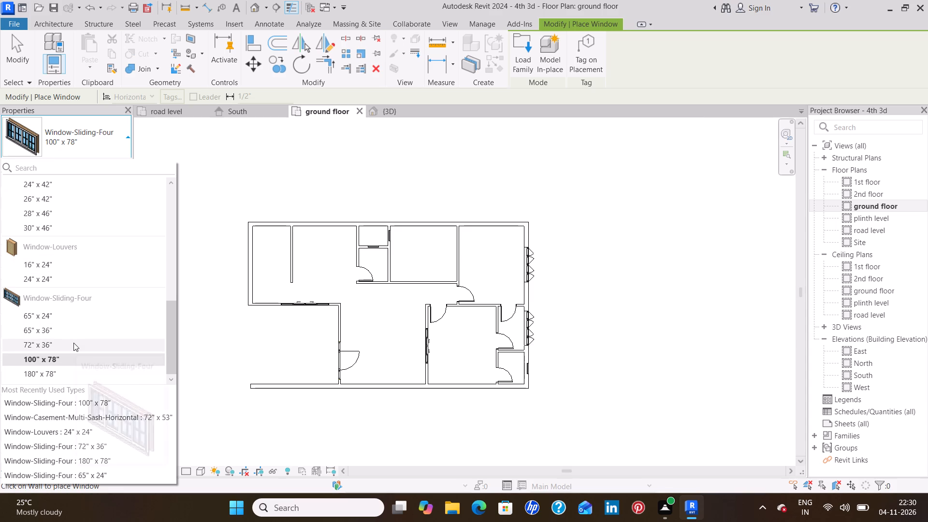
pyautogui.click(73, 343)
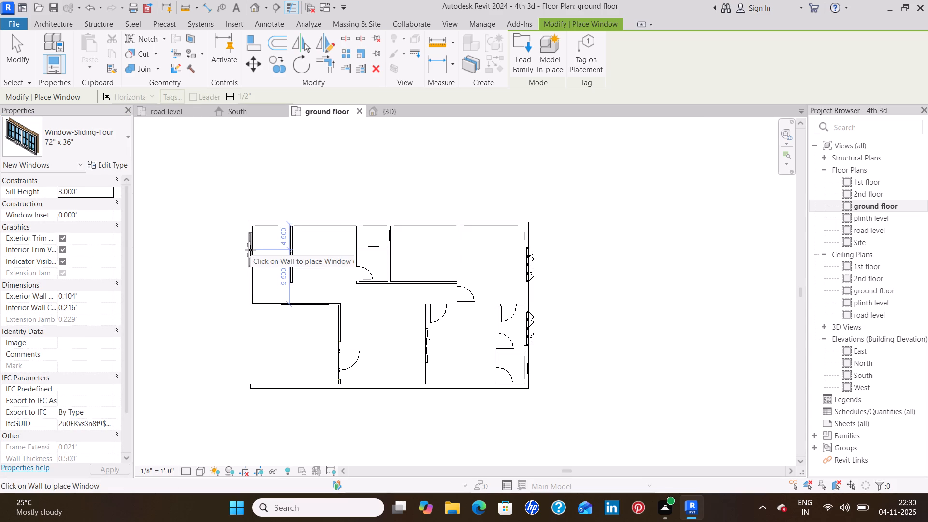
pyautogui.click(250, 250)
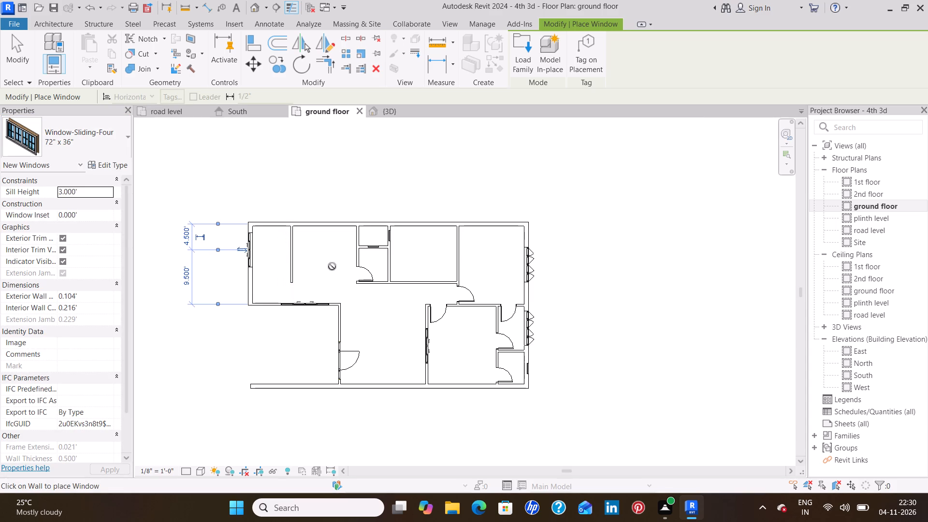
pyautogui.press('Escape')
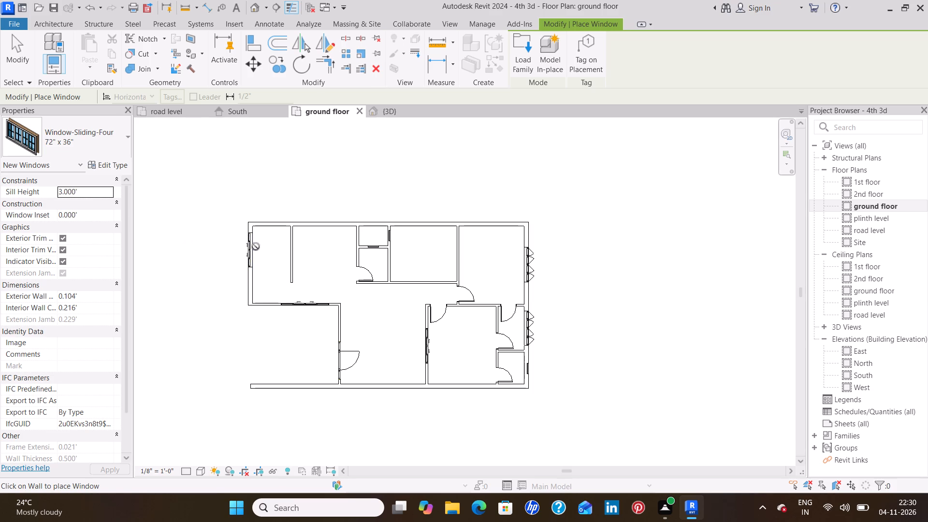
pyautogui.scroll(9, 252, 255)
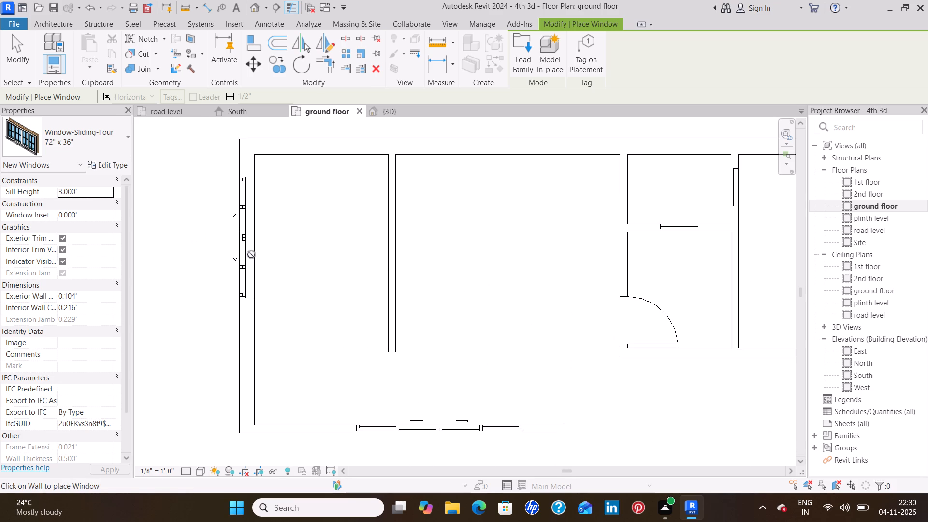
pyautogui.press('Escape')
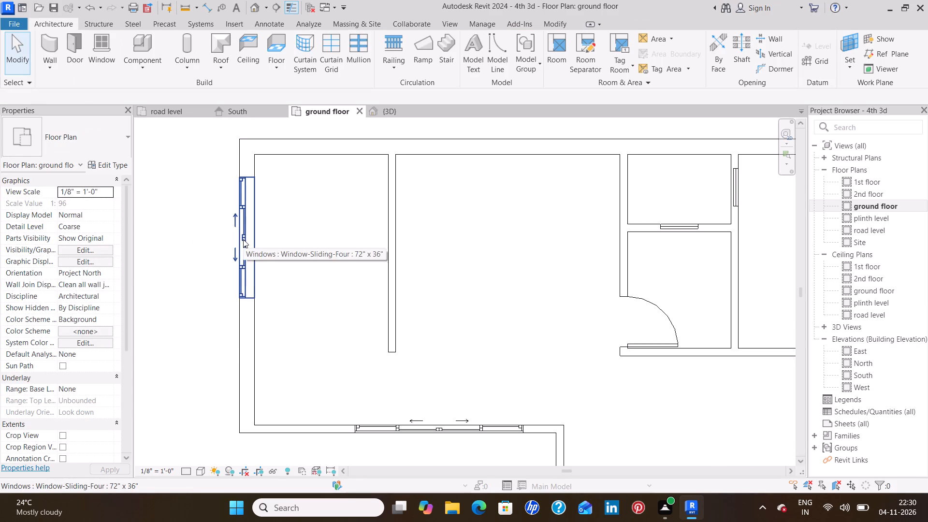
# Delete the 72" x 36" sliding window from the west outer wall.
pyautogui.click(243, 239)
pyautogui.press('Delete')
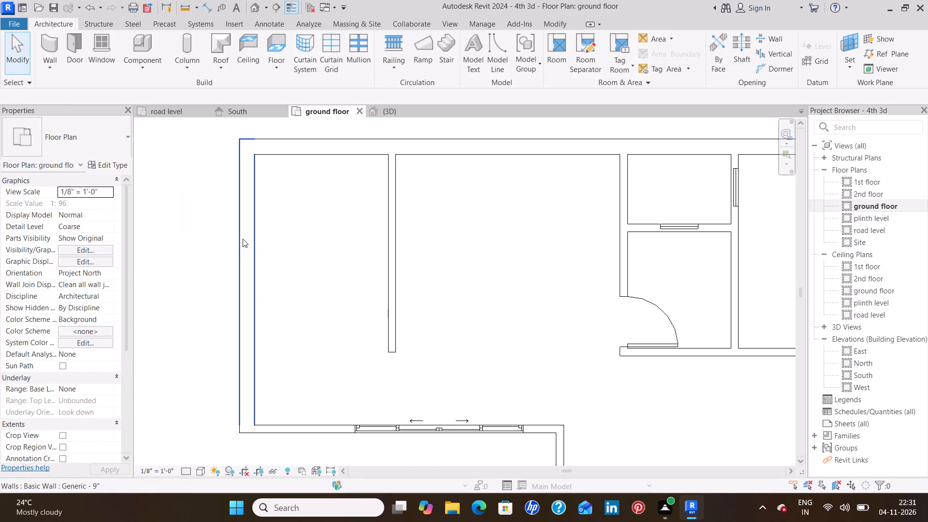
# Load the Window-Awning-Triple-Horizontal family with its 72" x 24", 60" x 28", 72" x 28" and 72" x 32" types.
pyautogui.click(114, 52)
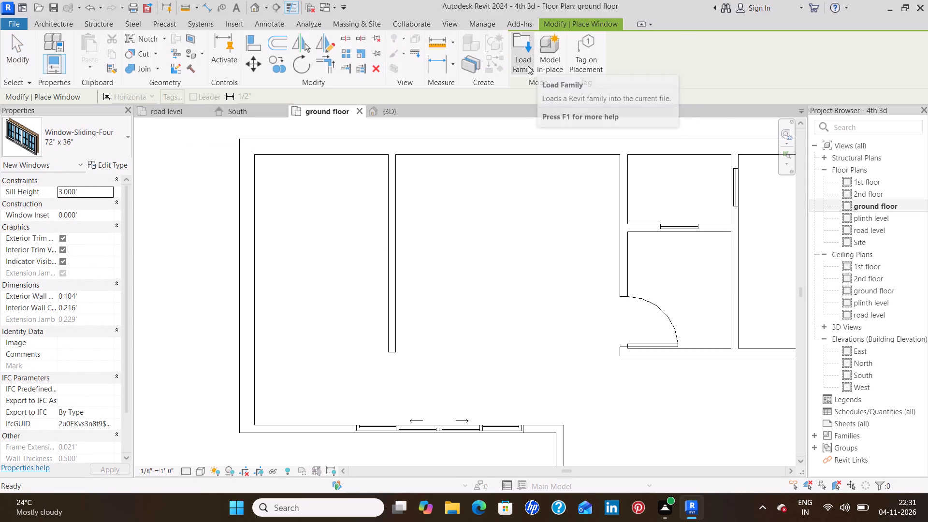
pyautogui.click(528, 66)
pyautogui.scroll(-1, 384, 241)
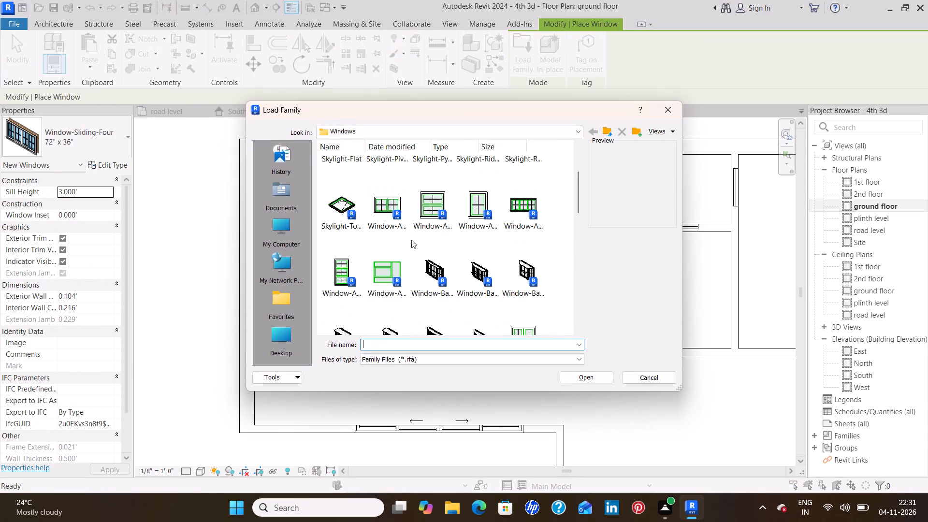
pyautogui.scroll(-1, 411, 240)
pyautogui.scroll(-1, 472, 250)
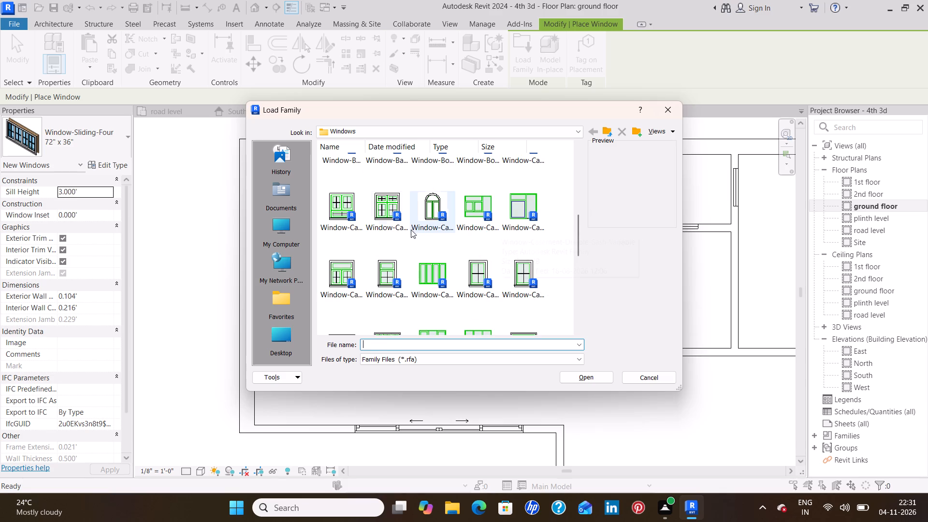
pyautogui.scroll(1, 404, 241)
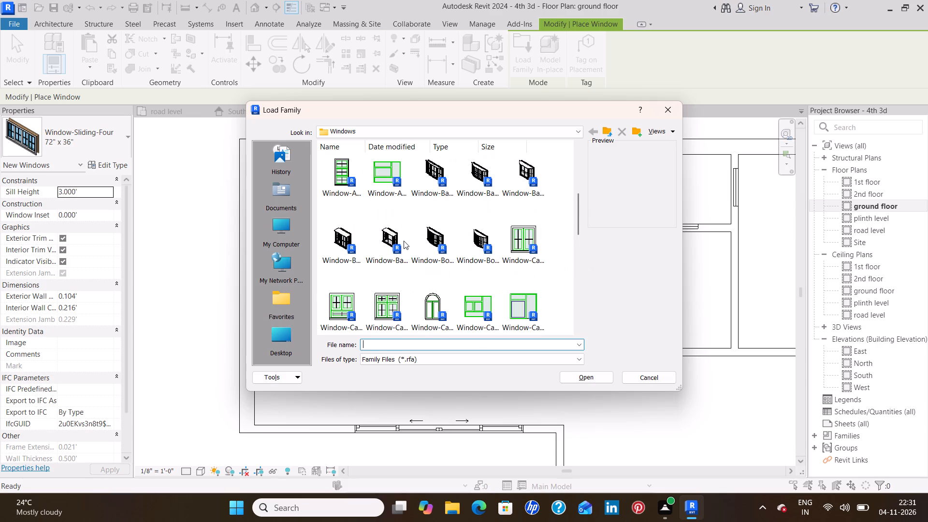
pyautogui.scroll(1, 404, 241)
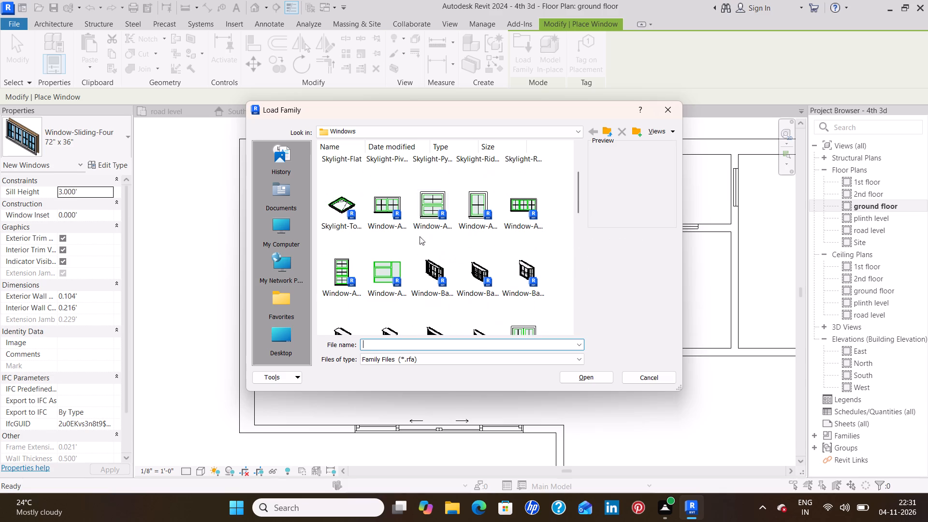
pyautogui.click(521, 200)
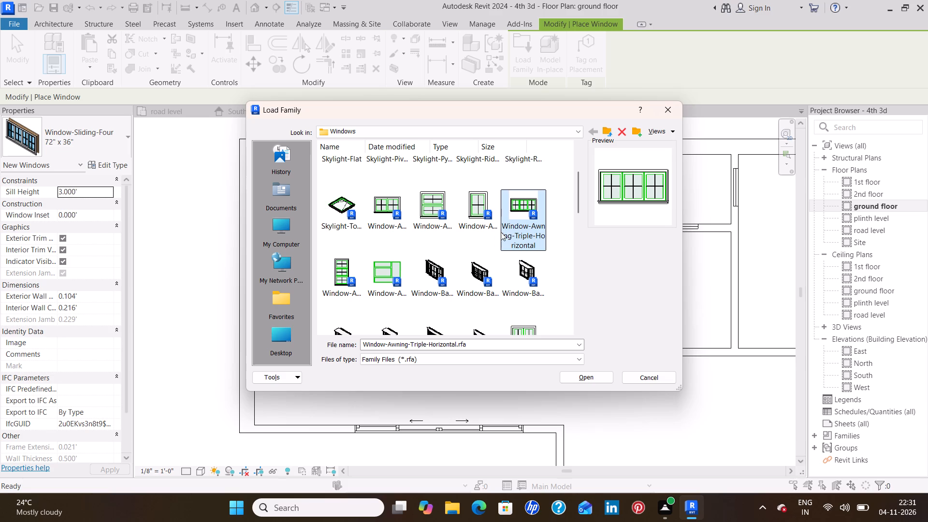
pyautogui.click(561, 375)
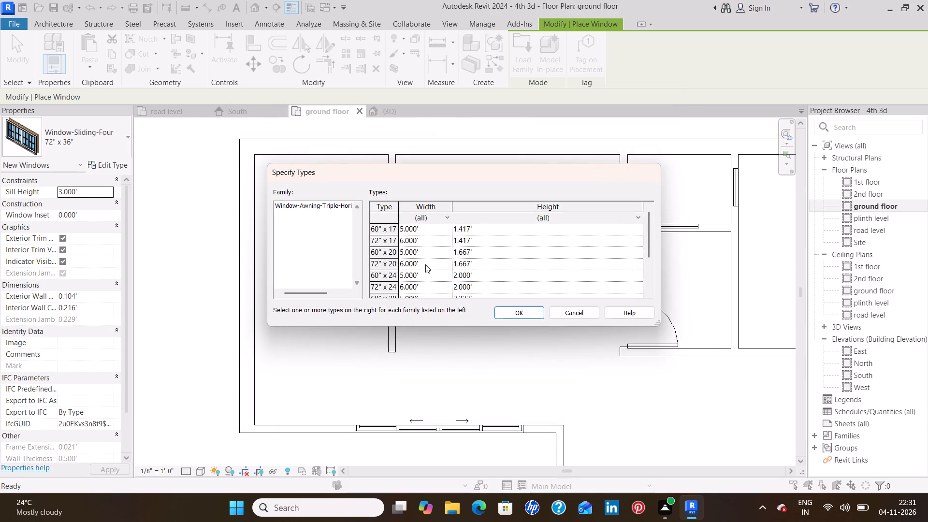
pyautogui.scroll(-2, 425, 264)
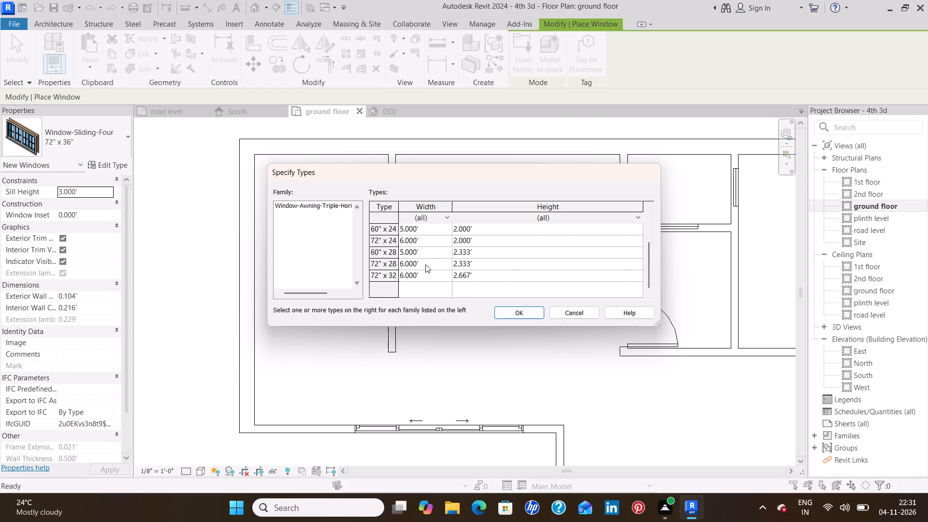
pyautogui.click(403, 275)
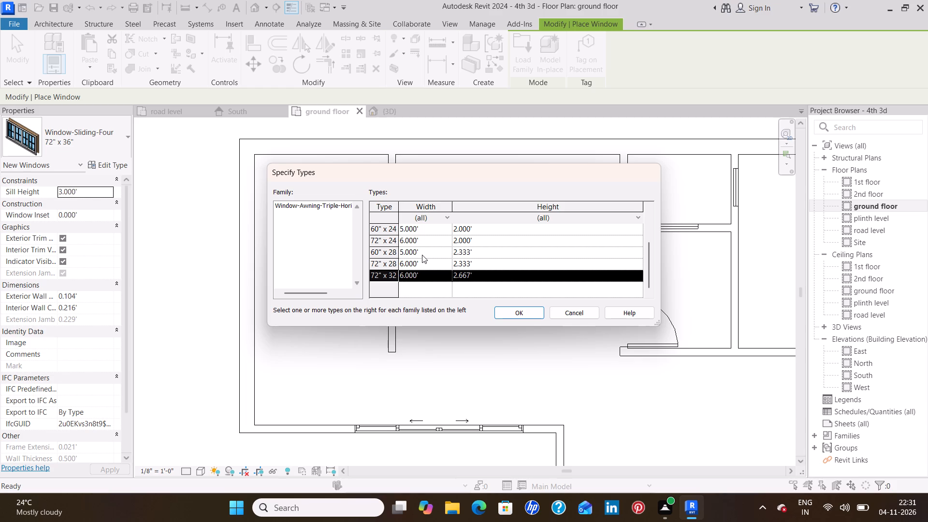
pyautogui.keyDown('ctrl'); pyautogui.click(422, 252); pyautogui.keyUp('ctrl')
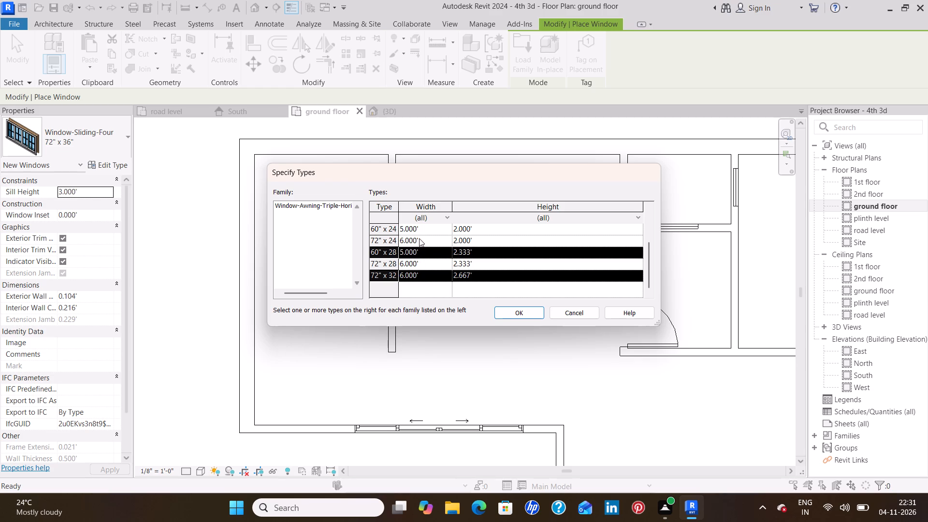
pyautogui.keyDown('ctrl'); pyautogui.click(407, 262); pyautogui.keyUp('ctrl')
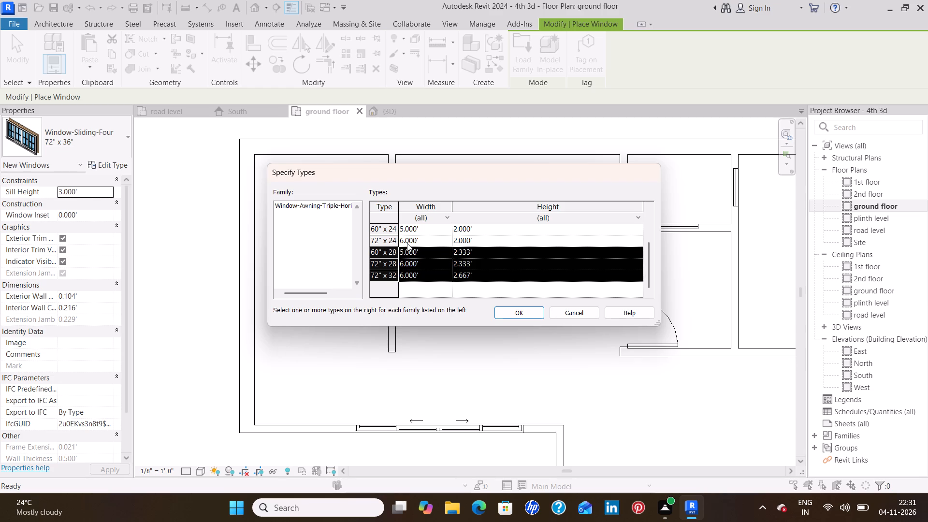
pyautogui.keyDown('ctrl'); pyautogui.click(407, 243); pyautogui.keyUp('ctrl')
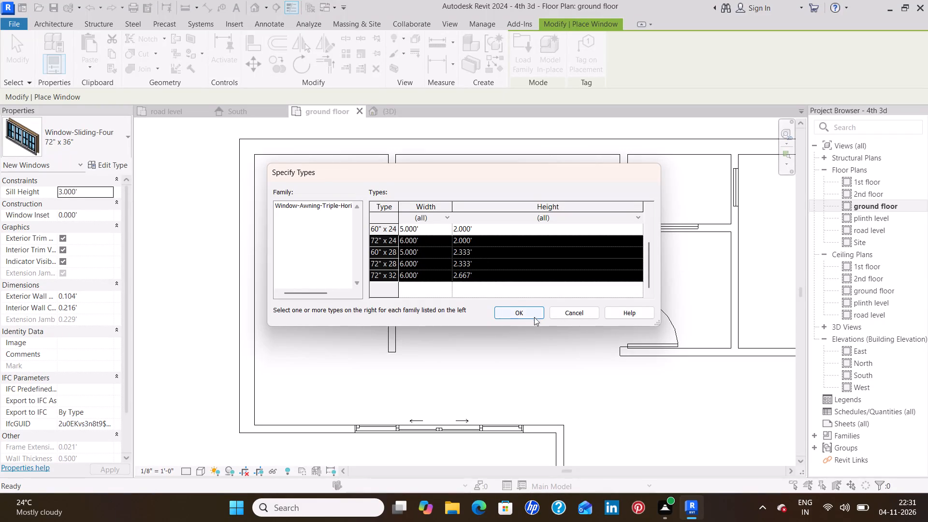
pyautogui.click(534, 311)
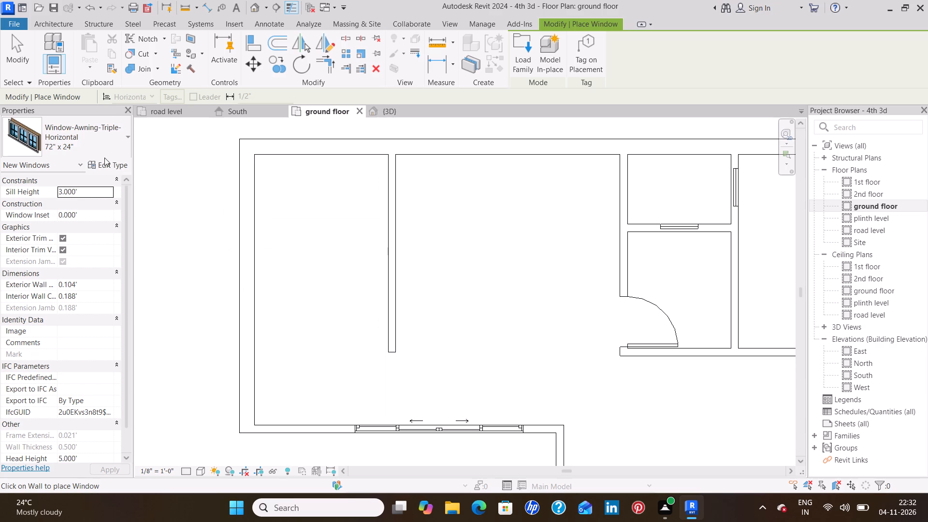
# Place a 72" x 32" triple awning window with a 3' sill height in the west outer wall, centred about 5' from the north wall.
pyautogui.click(93, 145)
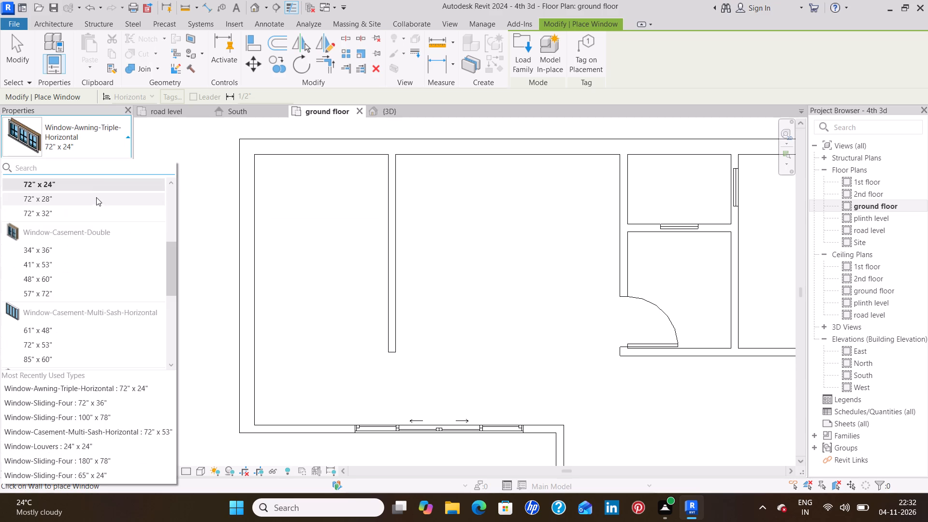
pyautogui.click(95, 199)
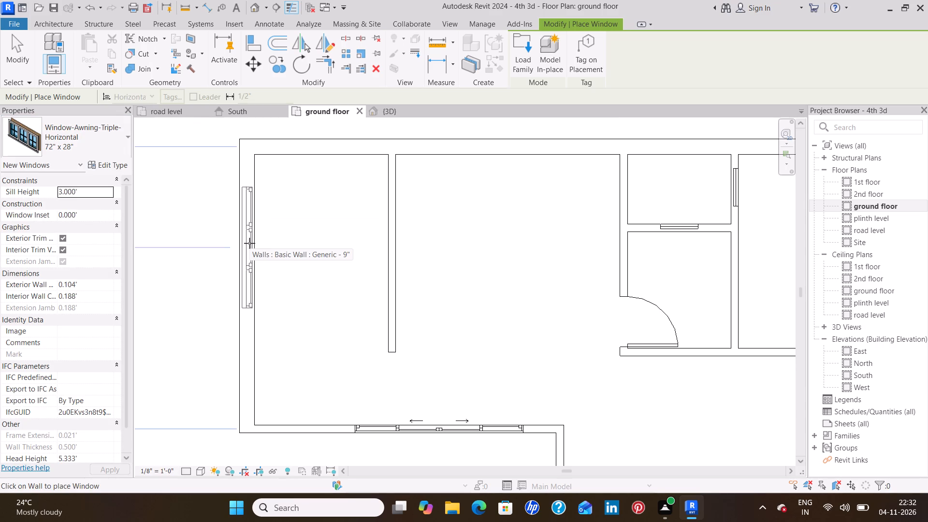
pyautogui.click(91, 144)
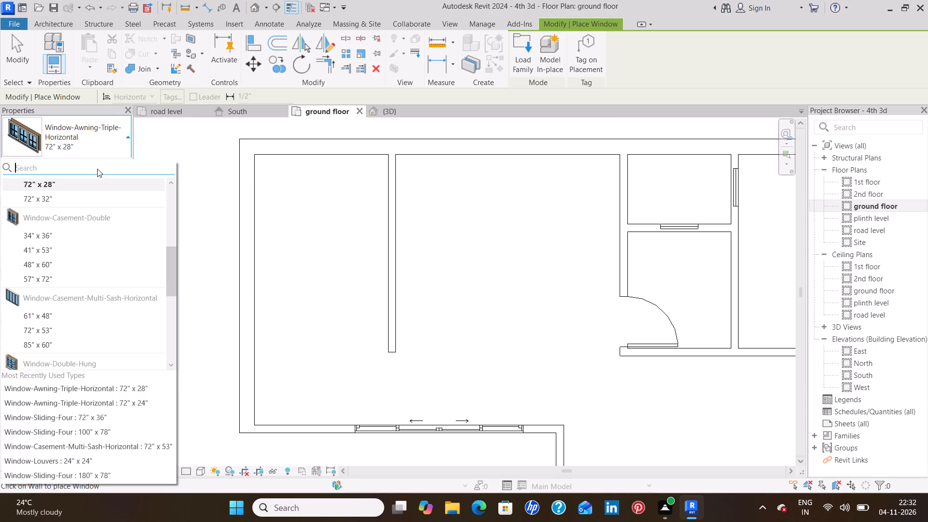
pyautogui.click(93, 201)
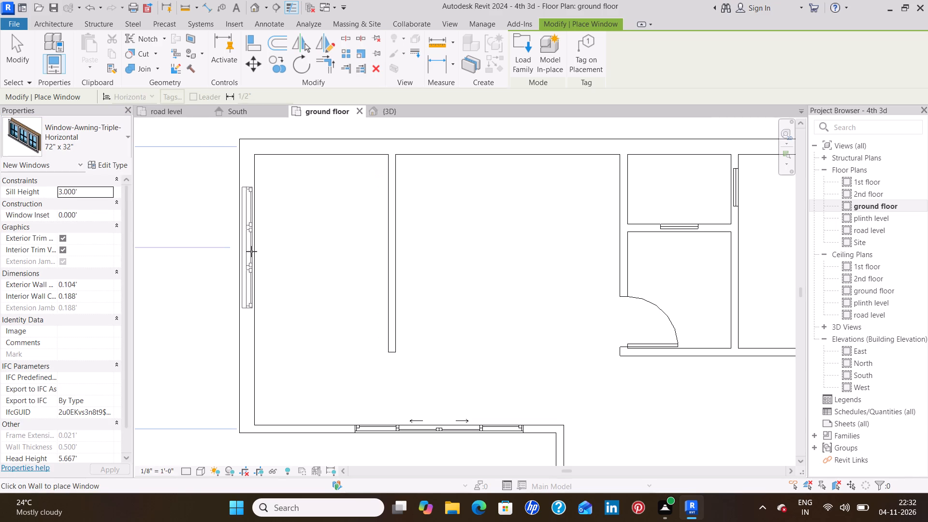
pyautogui.click(108, 132)
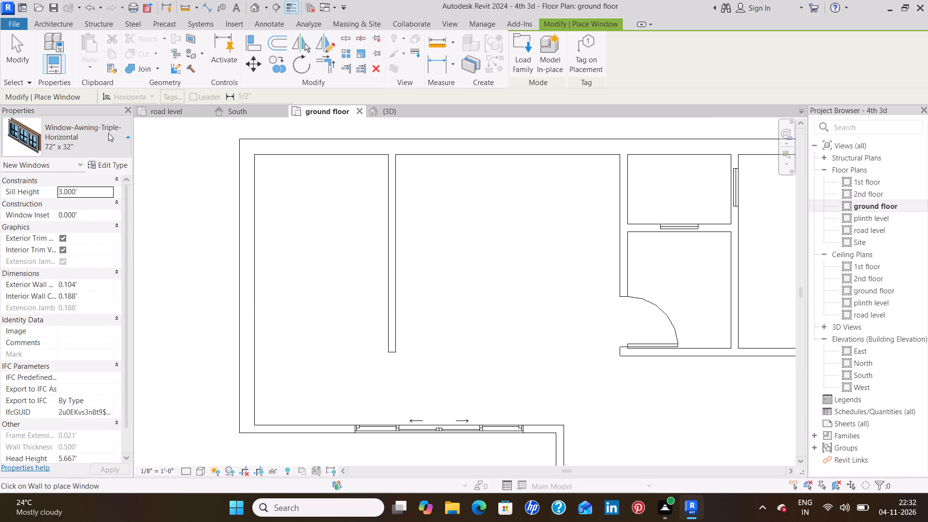
pyautogui.scroll(2, 102, 214)
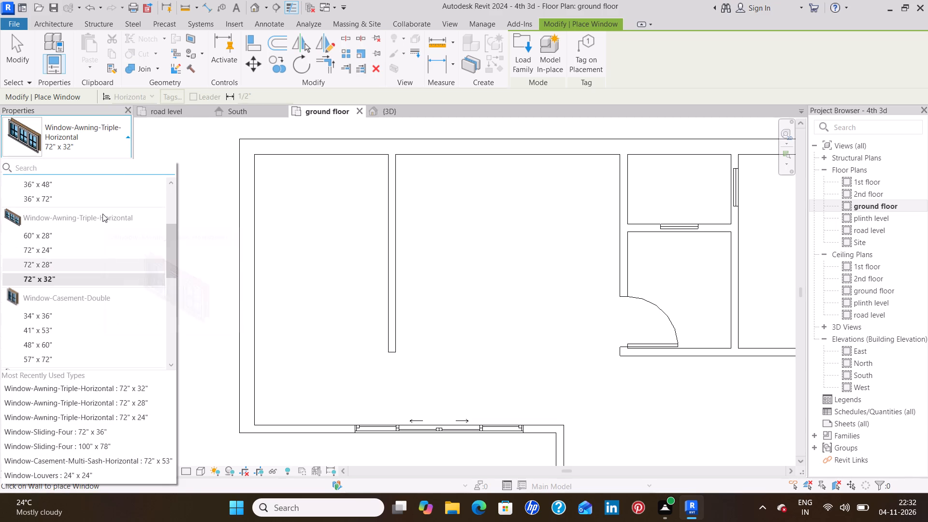
pyautogui.click(80, 282)
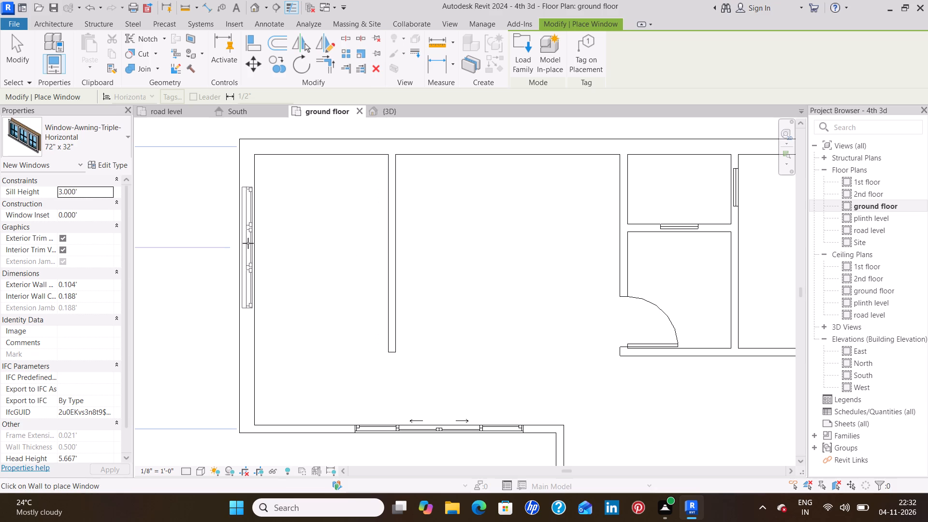
pyautogui.click(247, 246)
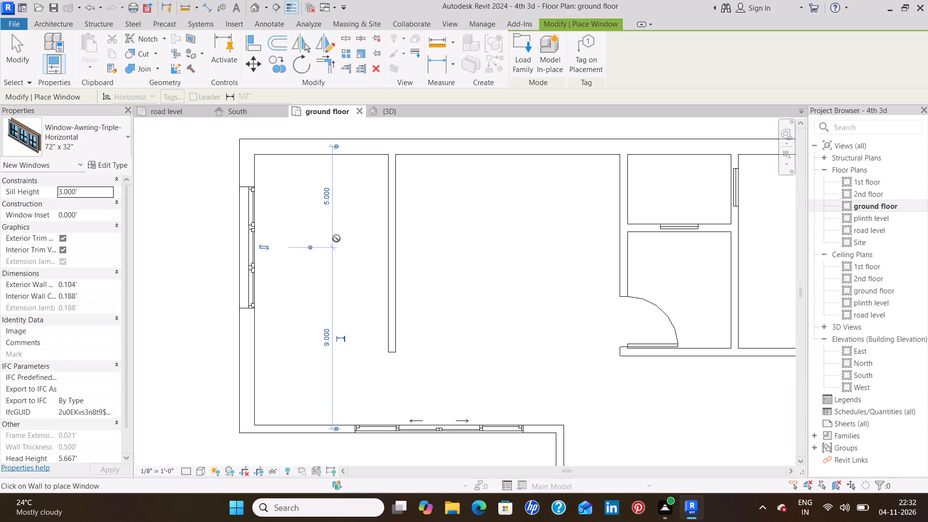
pyautogui.press('Escape')
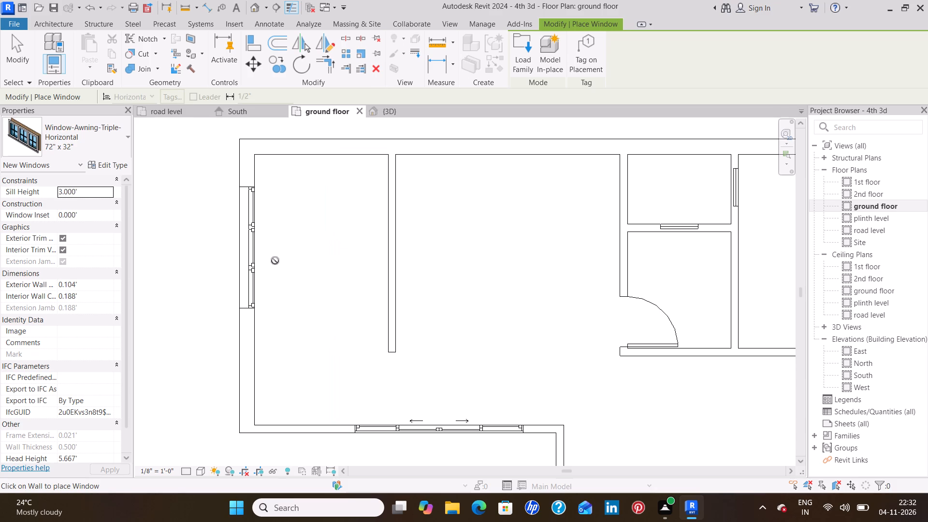
pyautogui.press('Escape')
# Flip the facing of the triple awning window in the west outer wall.
pyautogui.click(254, 257)
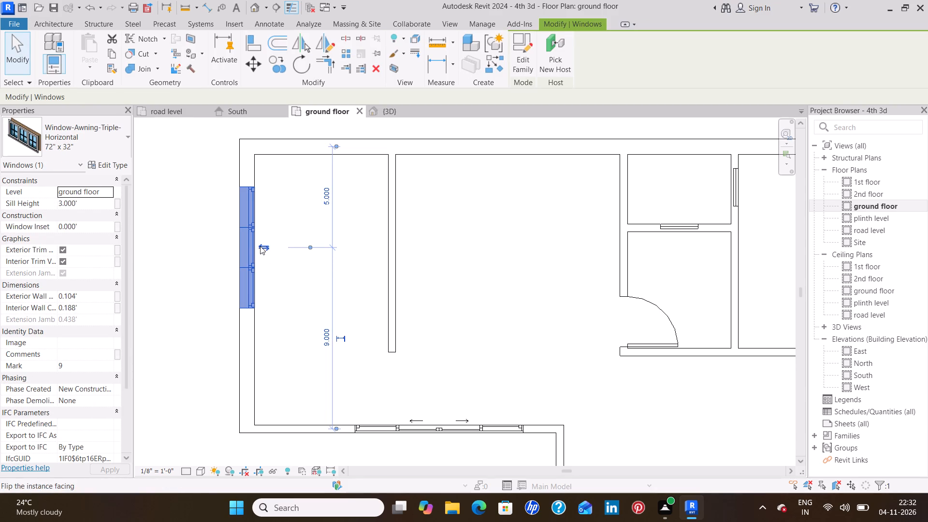
pyautogui.click(261, 246)
pyautogui.press('Escape')
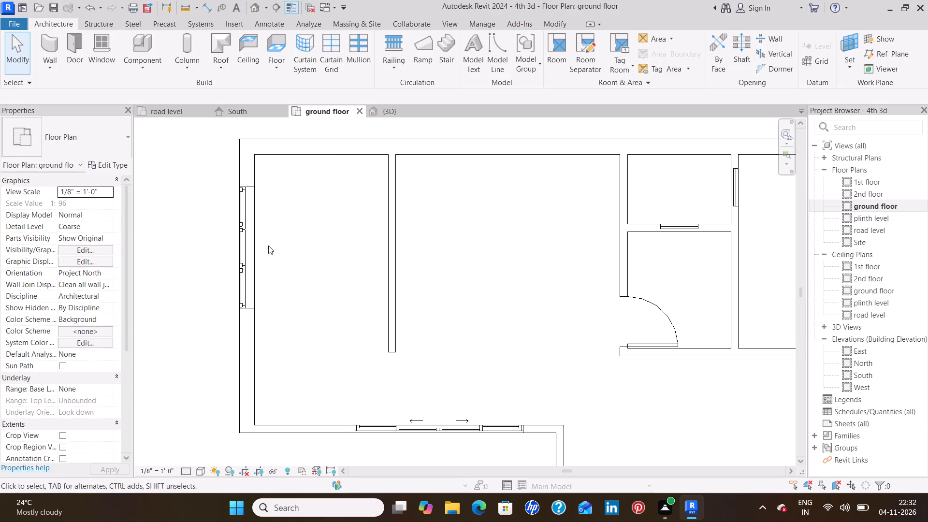
# Examine the triple awning window in the west outer wall and the neighbouring windows in the 3D view.
pyautogui.click(403, 110)
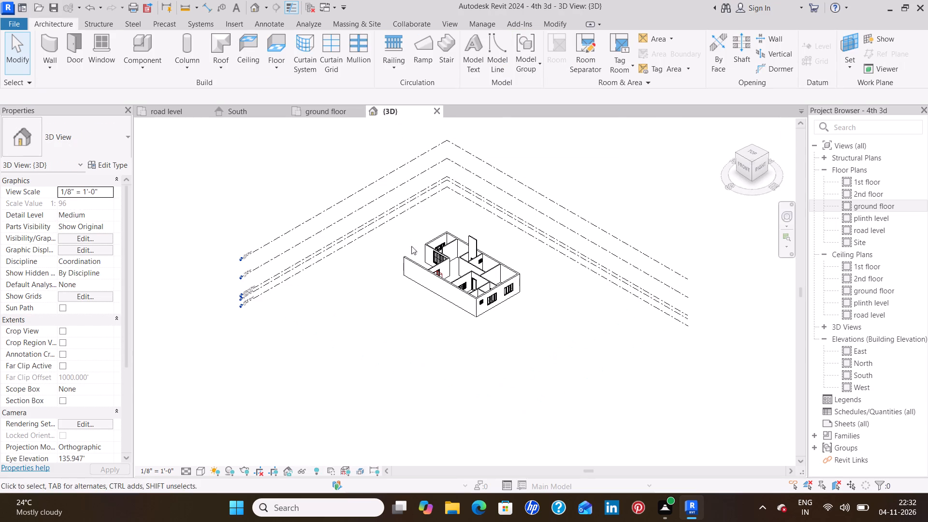
pyautogui.scroll(14, 429, 264)
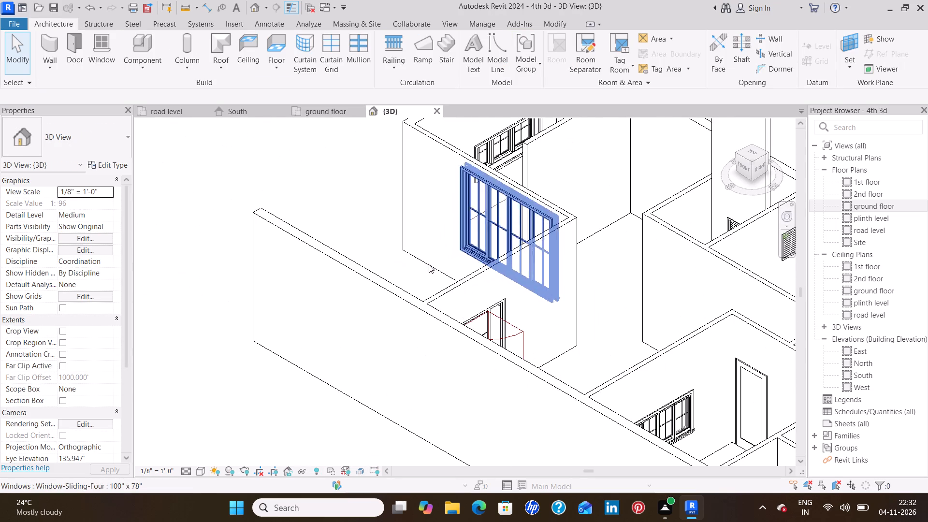
pyautogui.scroll(4, 492, 229)
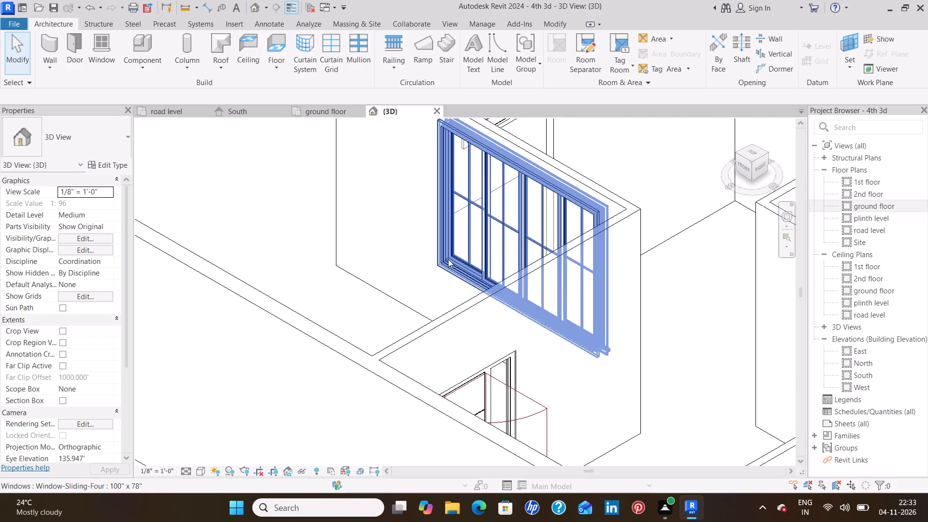
pyautogui.scroll(-7, 392, 223)
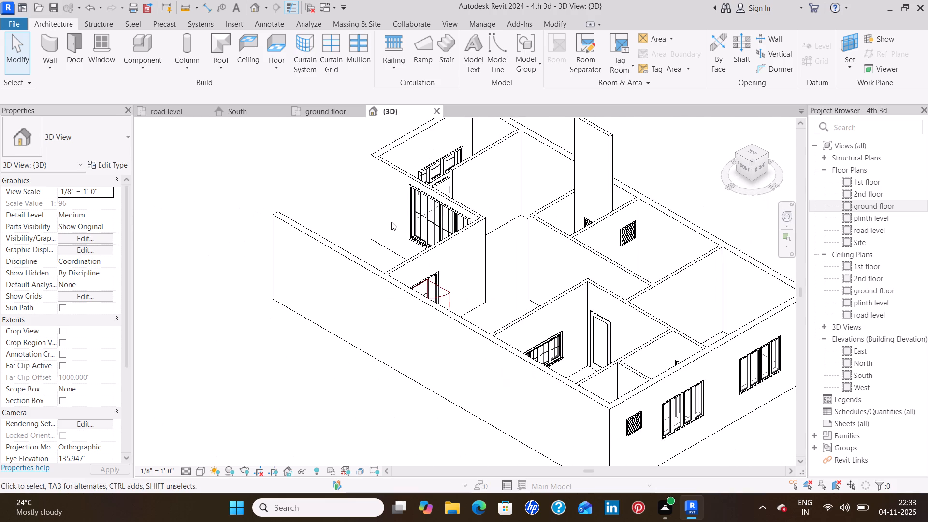
pyautogui.scroll(-1, 391, 222)
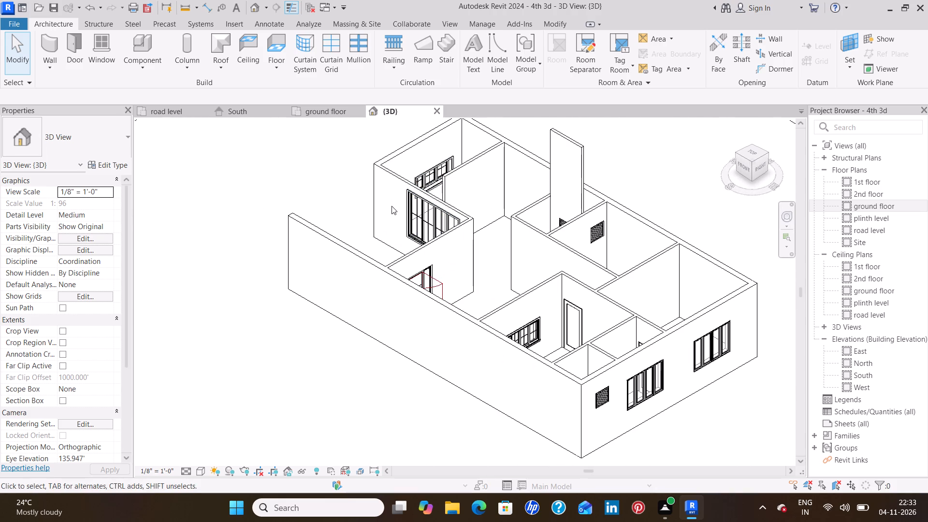
pyautogui.keyDown('shift'); pyautogui.moveTo(391, 207); pyautogui.dragTo(421, 232, button='middle'); pyautogui.keyUp('shift')
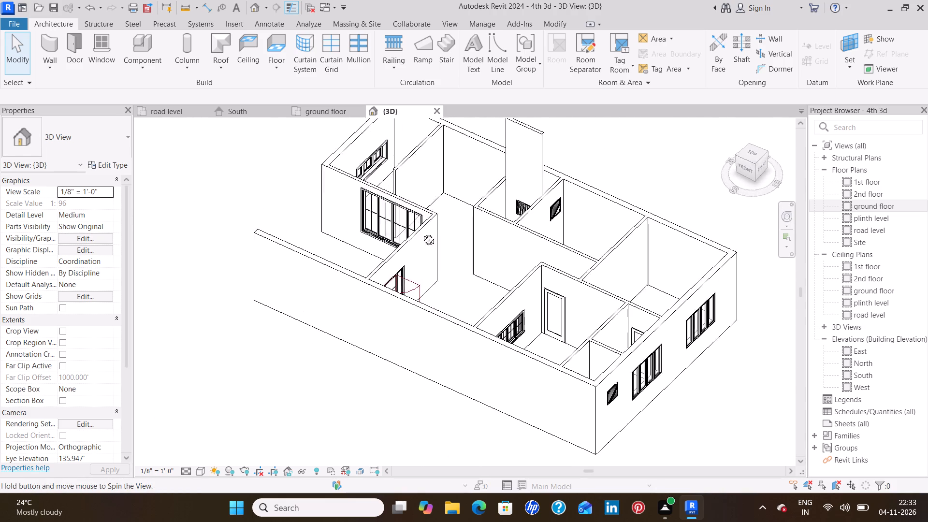
pyautogui.keyDown('shift'); pyautogui.moveTo(421, 232); pyautogui.dragTo(549, 249, button='middle'); pyautogui.keyUp('shift')
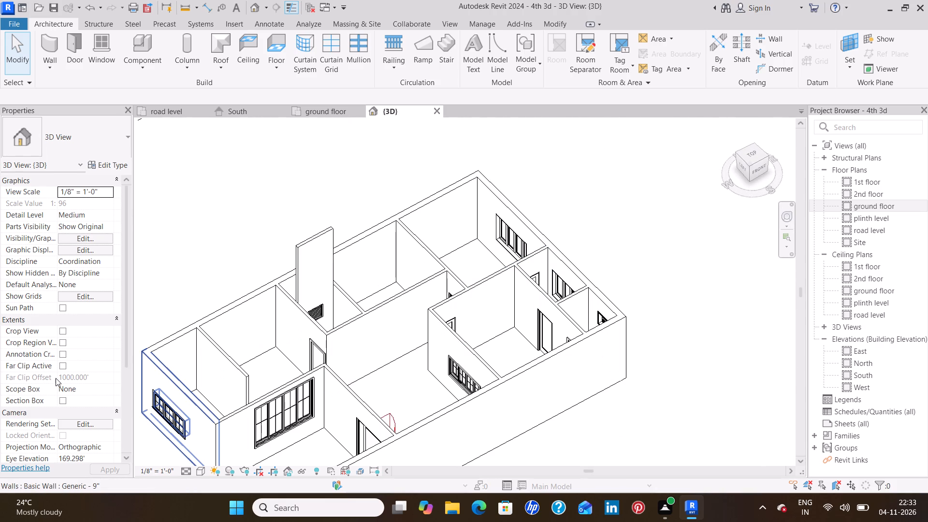
pyautogui.scroll(3, 56, 378)
pyautogui.scroll(8, 172, 411)
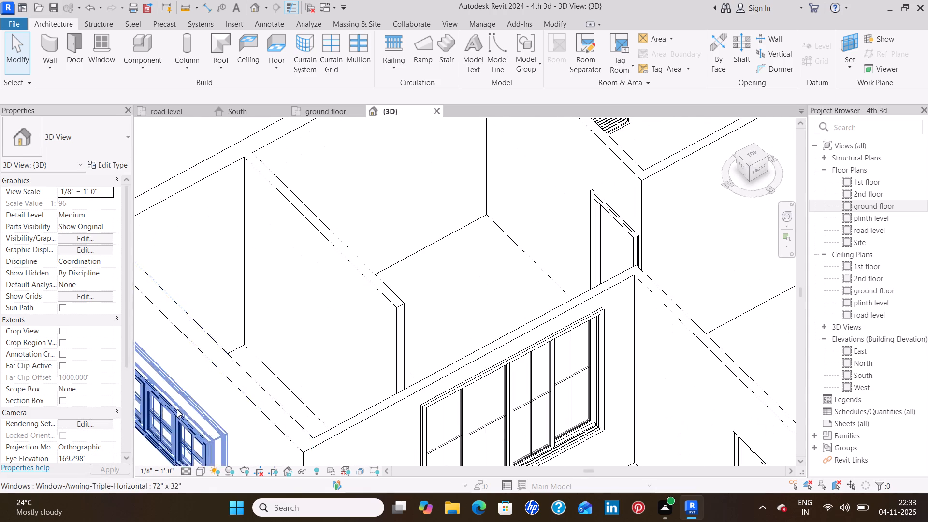
pyautogui.moveTo(179, 402); pyautogui.dragTo(253, 303, button='middle')
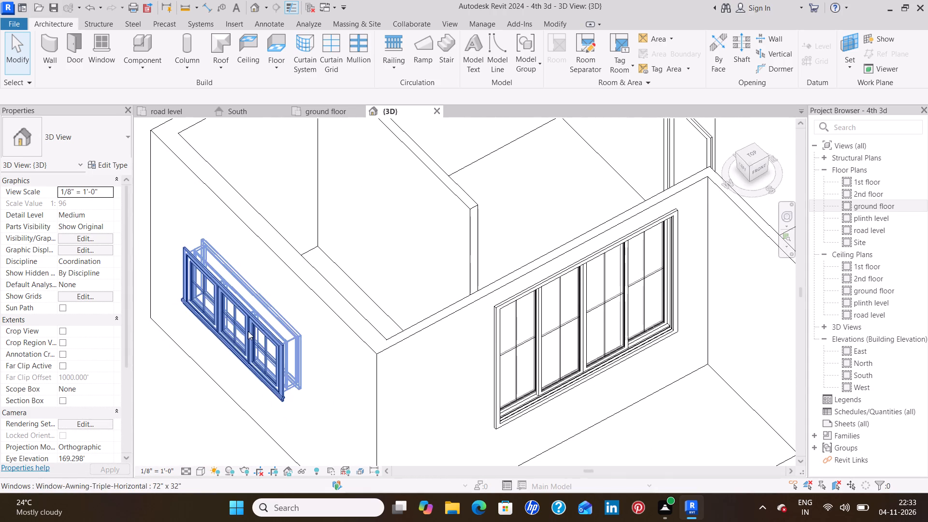
pyautogui.scroll(5, 248, 332)
pyautogui.scroll(-10, 247, 333)
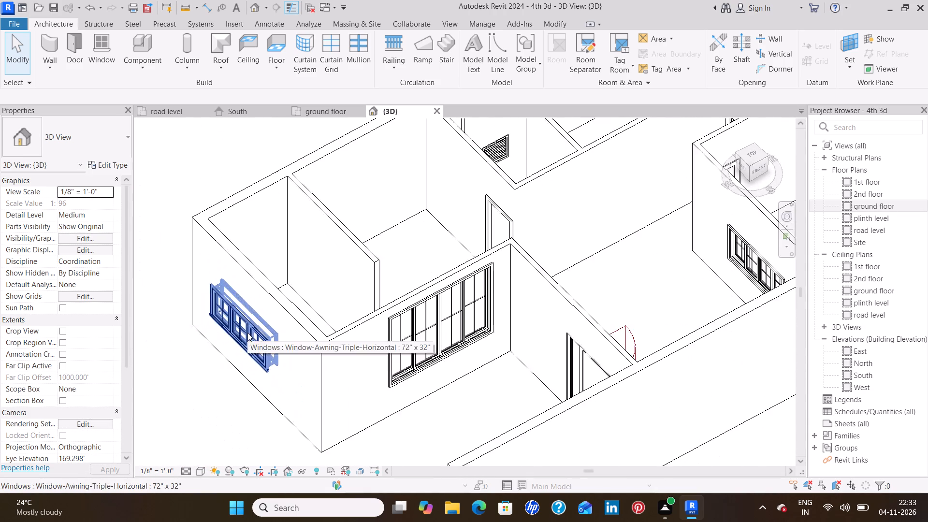
# Switch from the 3D view back to the ground floor plan.
pyautogui.scroll(-4, 247, 333)
pyautogui.press('Escape')
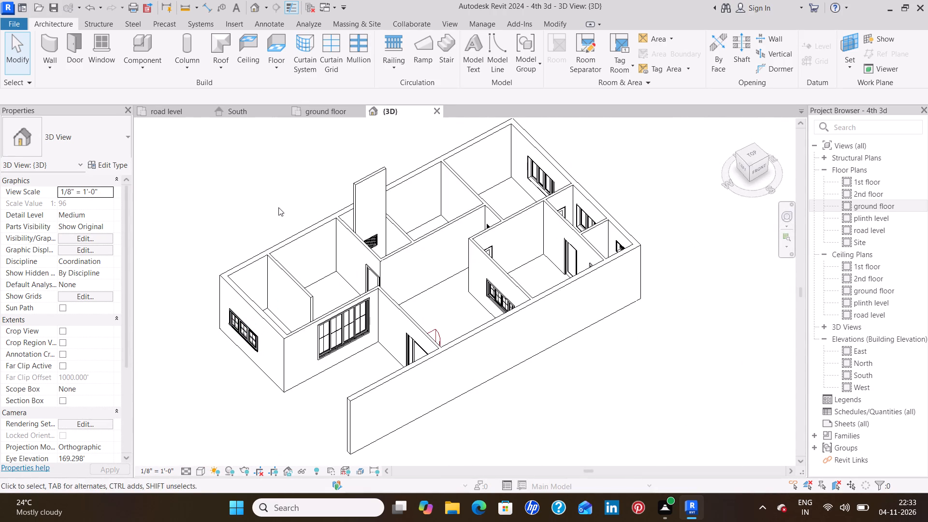
pyautogui.click(343, 112)
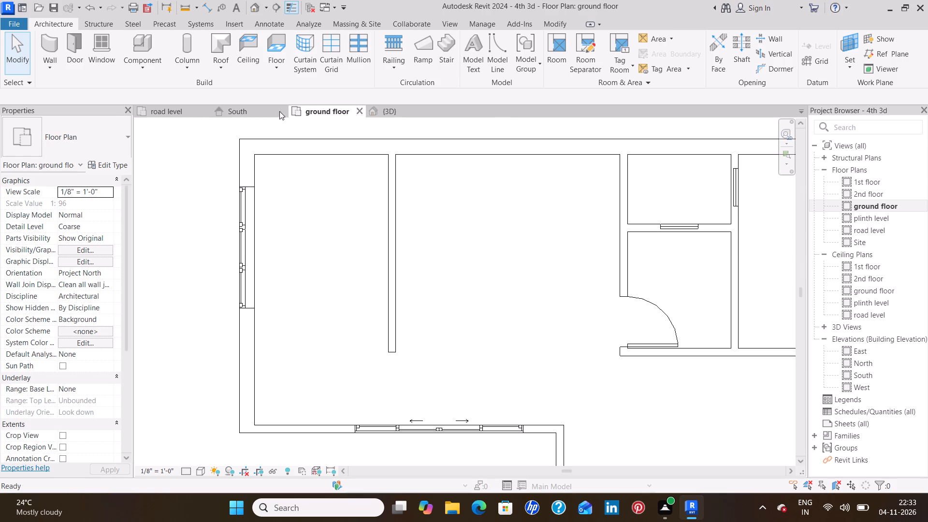
pyautogui.scroll(-4, 304, 175)
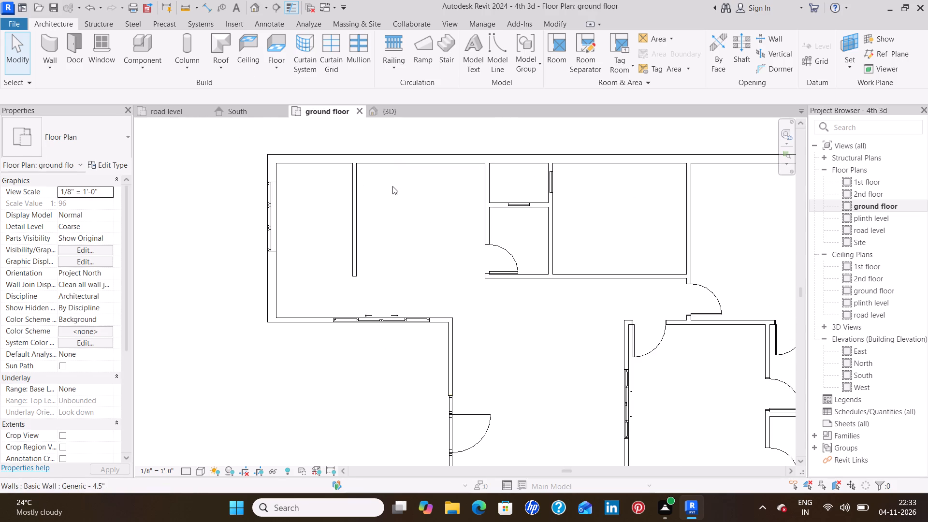
pyautogui.scroll(2, 392, 186)
pyautogui.scroll(-3, 392, 186)
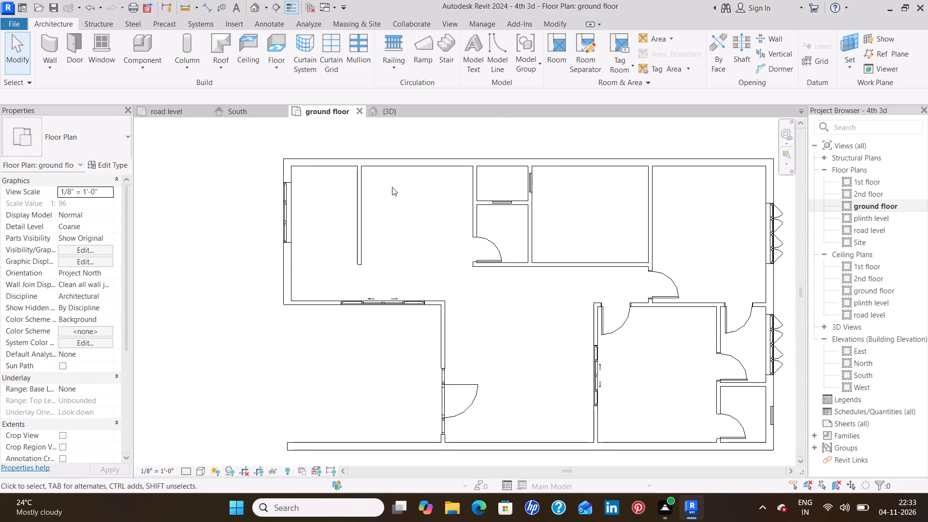
pyautogui.scroll(-1, 390, 208)
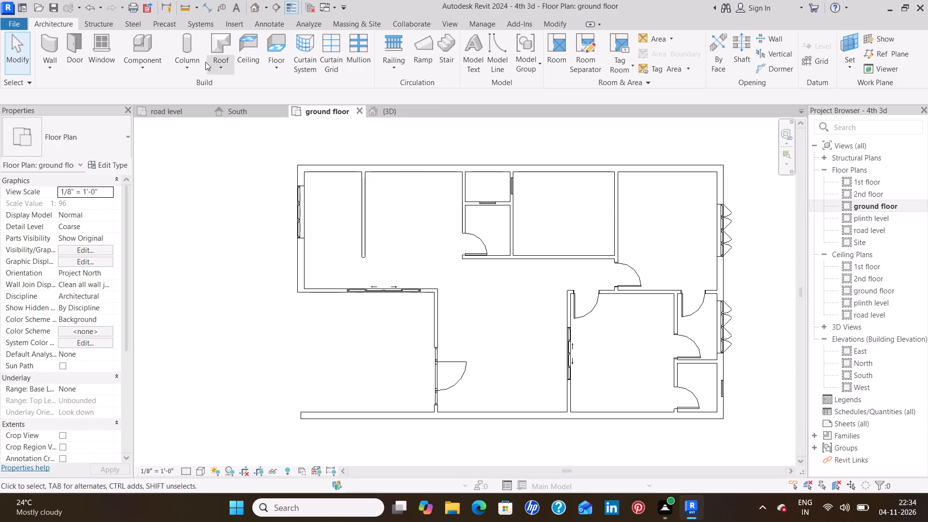
# Start loading a component family and open the Base Cabinets folder under Casework in the US library.
pyautogui.click(133, 37)
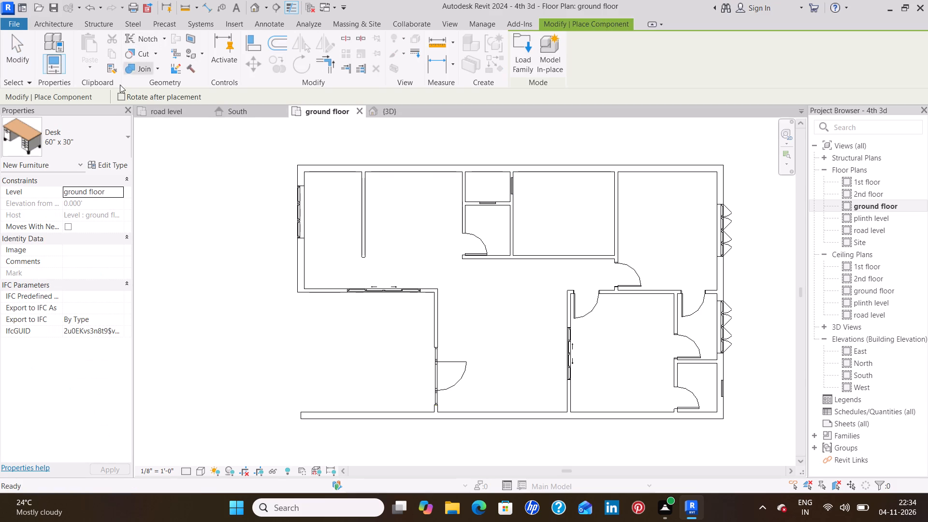
pyautogui.click(534, 66)
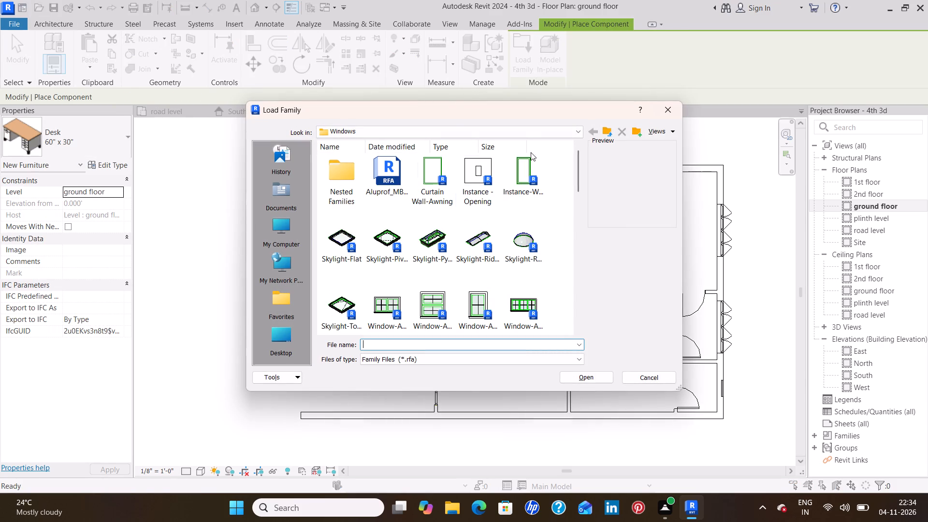
pyautogui.click(605, 134)
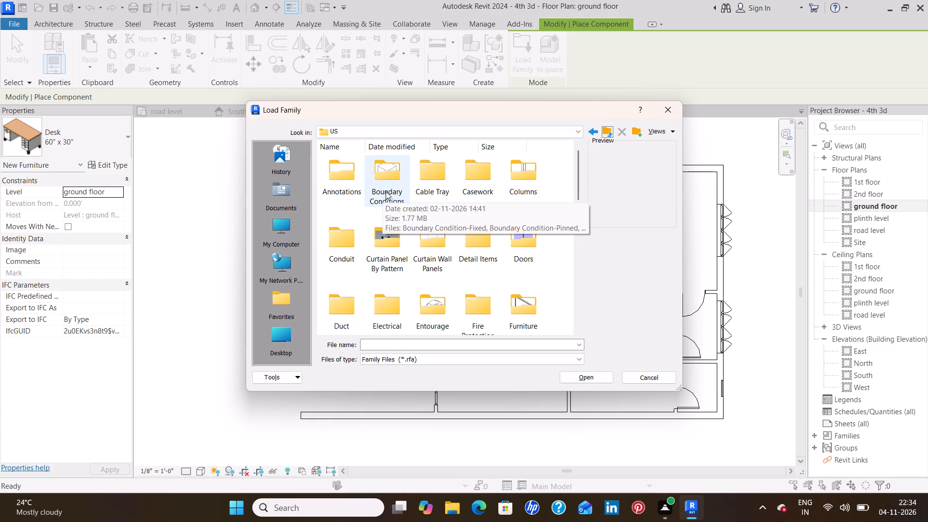
pyautogui.doubleClick(400, 182)
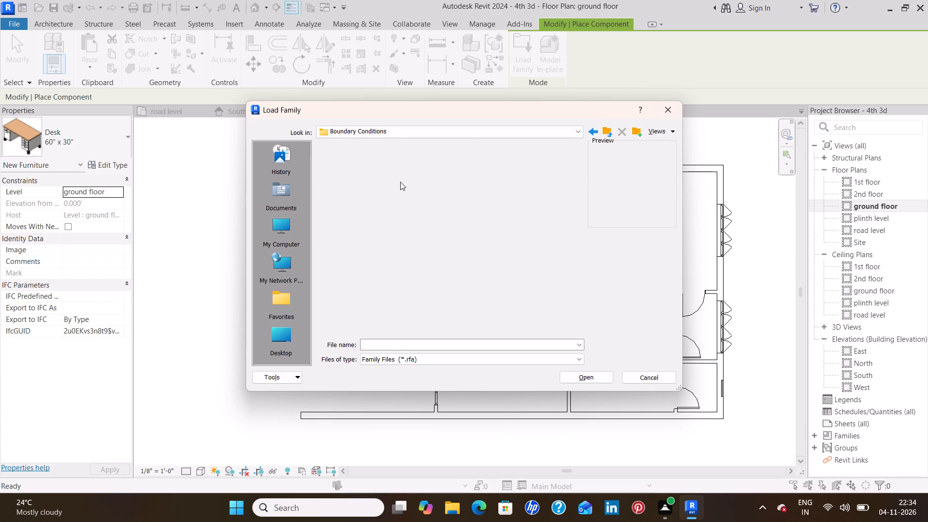
pyautogui.click(610, 126)
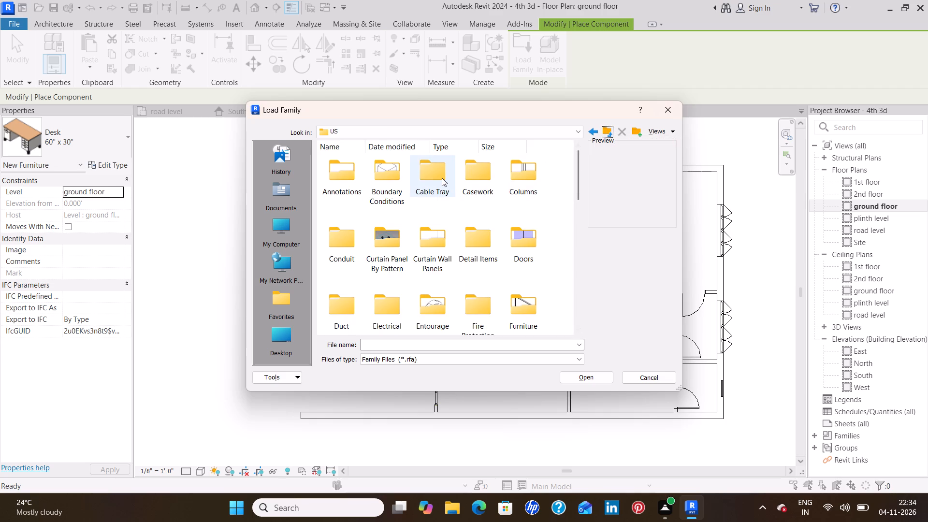
pyautogui.doubleClick(442, 178)
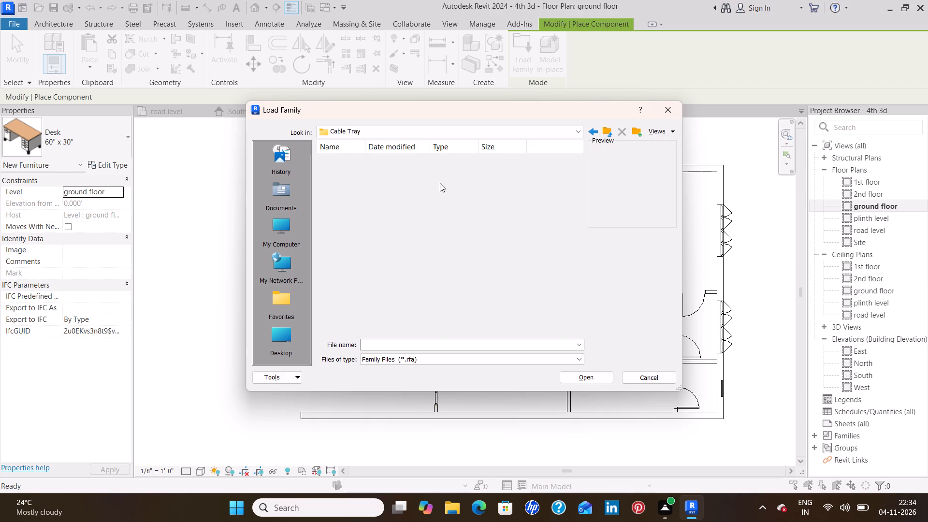
pyautogui.click(609, 126)
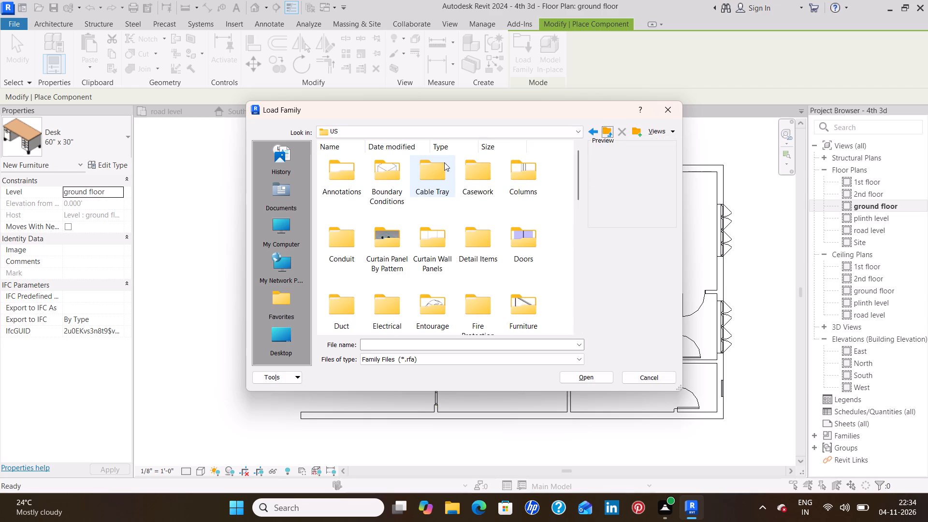
pyautogui.doubleClick(469, 169)
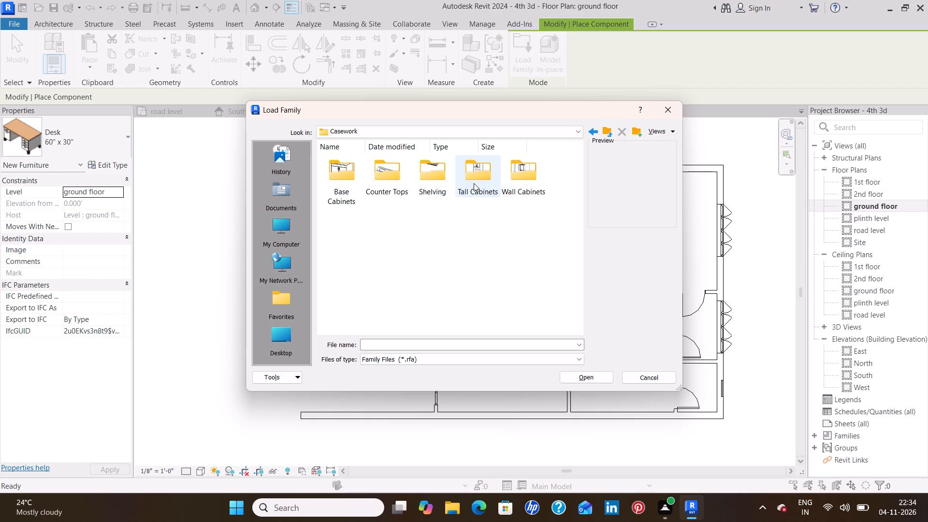
pyautogui.click(341, 184)
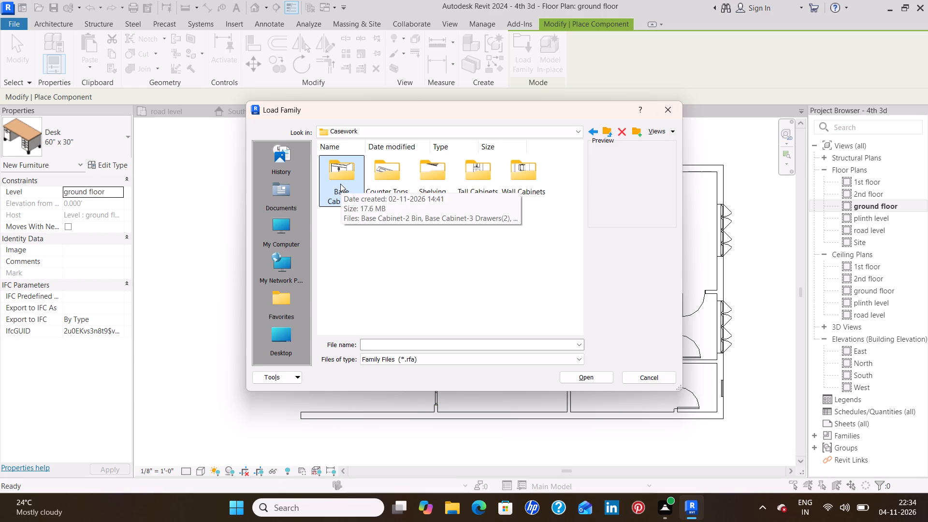
pyautogui.doubleClick(353, 188)
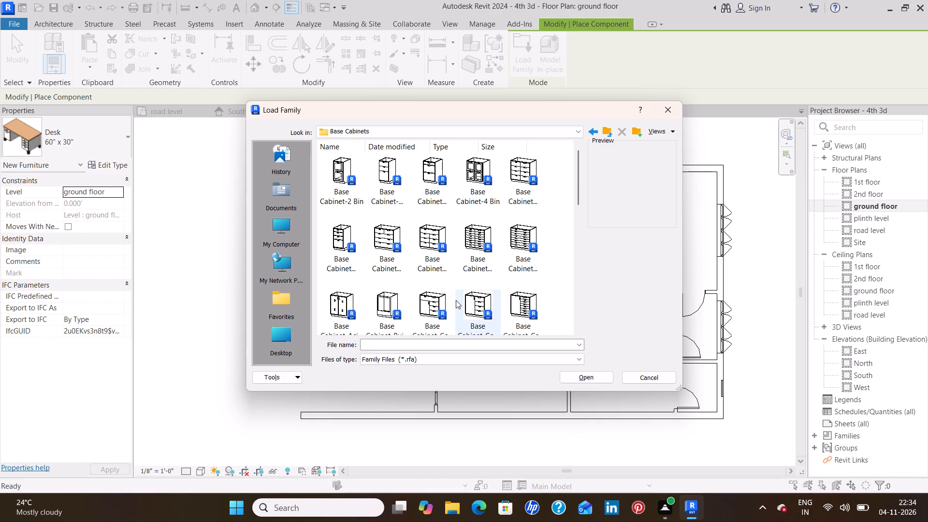
# Load the Base Cabinet-Corner Unit-Square family from the Base Cabinets folder.
pyautogui.scroll(-2, 456, 289)
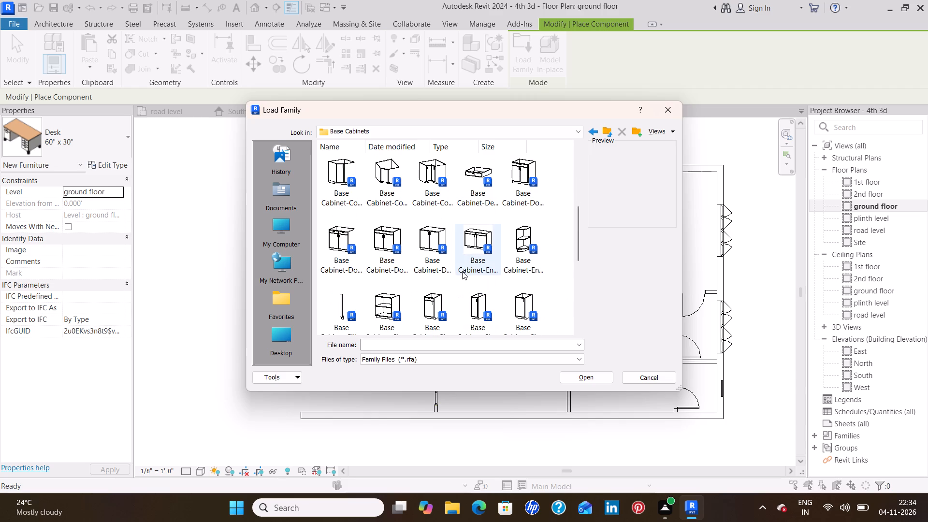
pyautogui.scroll(-2, 462, 271)
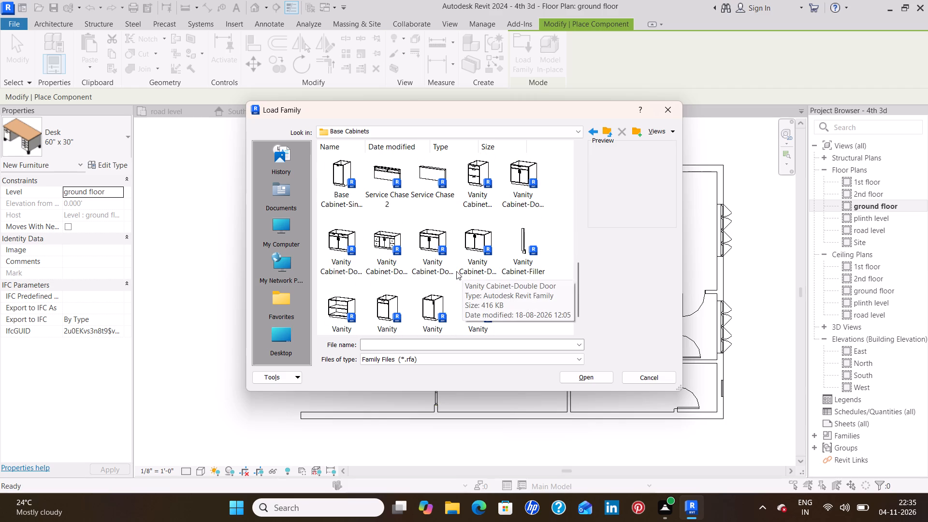
pyautogui.scroll(-2, 454, 272)
pyautogui.scroll(3, 454, 272)
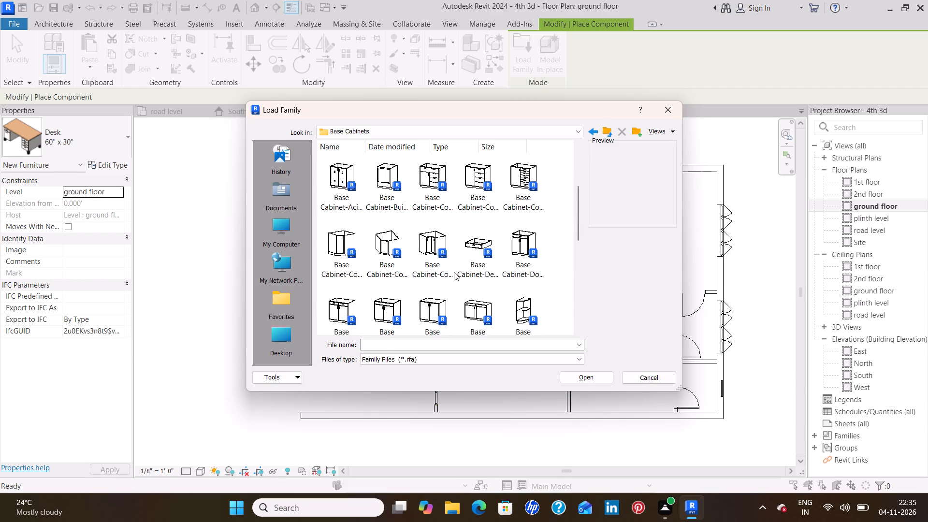
pyautogui.click(434, 241)
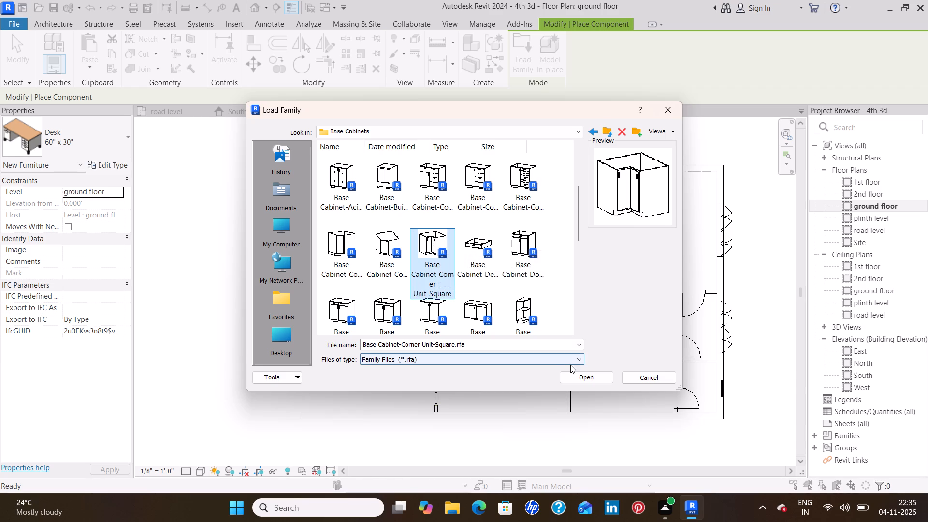
pyautogui.click(576, 378)
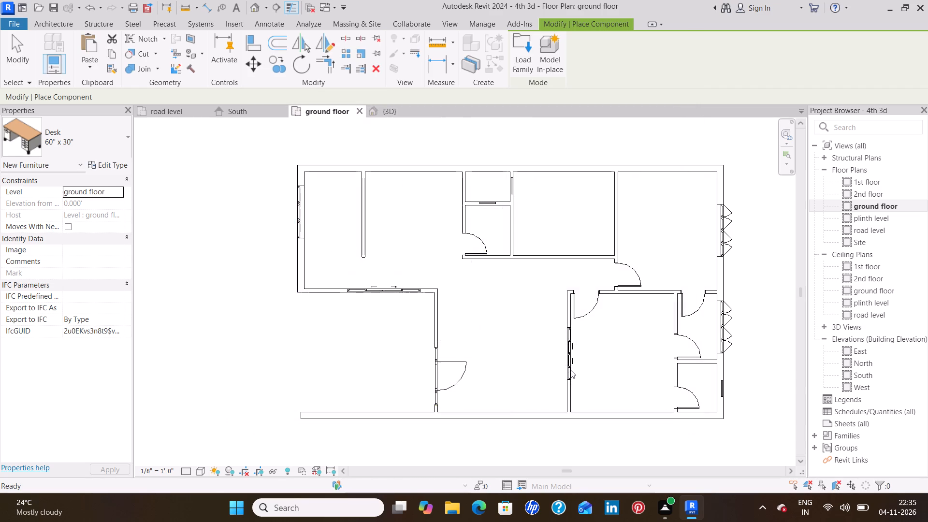
# Place a rotated 36" square corner base cabinet where the north outer wall meets the louvred partition, in the room east of it.
pyautogui.press('space')
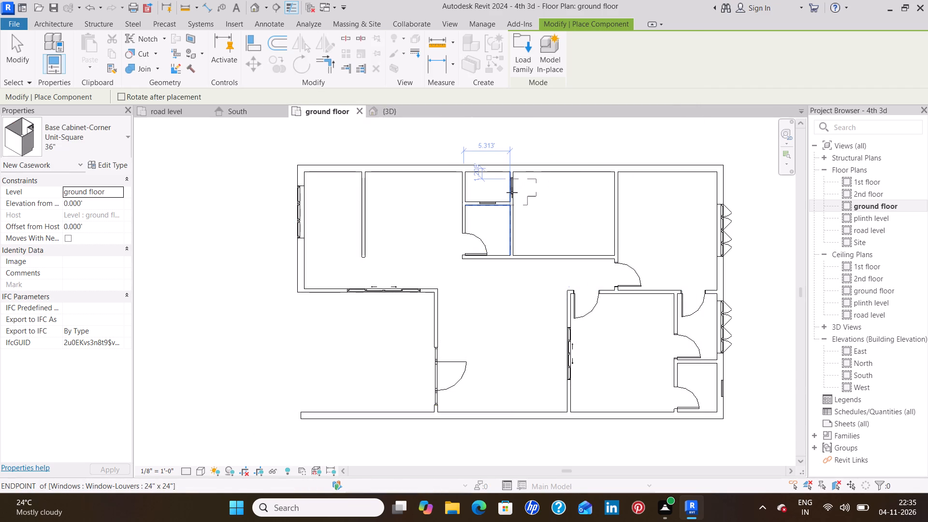
pyautogui.scroll(8, 518, 188)
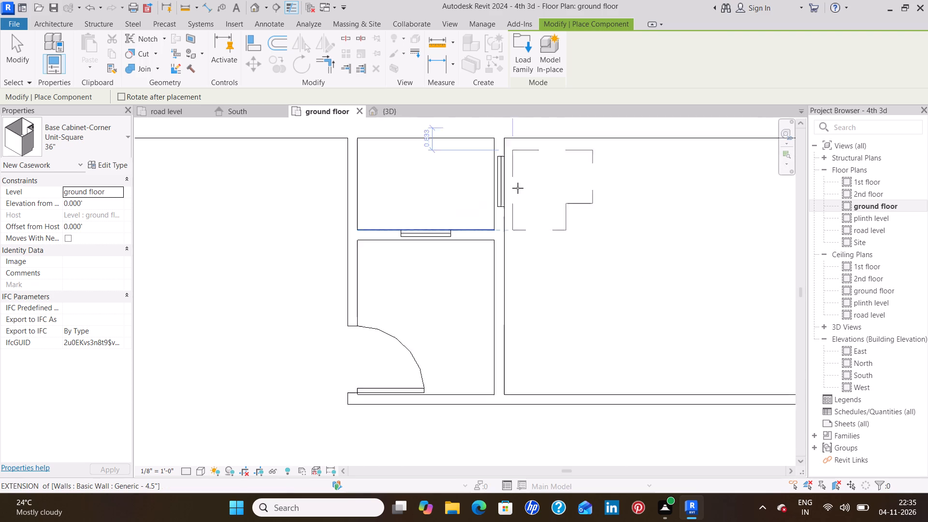
pyautogui.scroll(1, 518, 188)
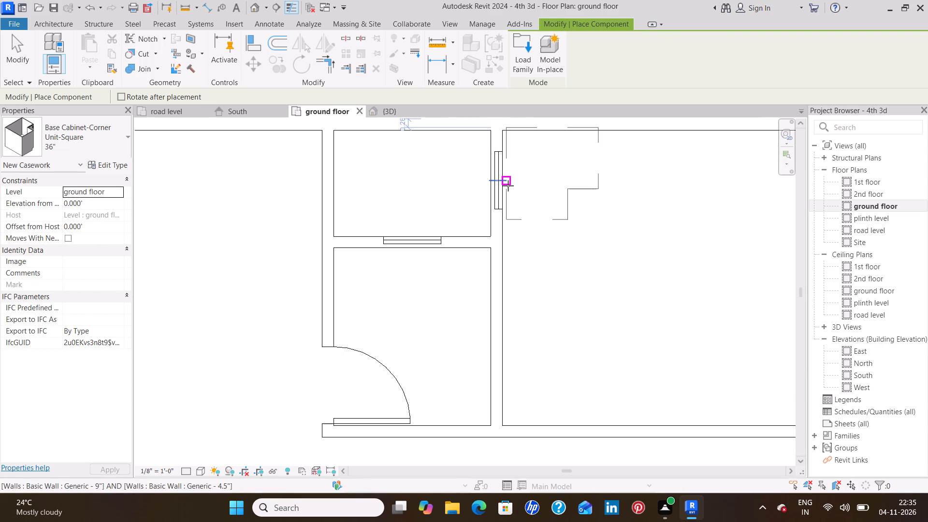
pyautogui.click(507, 187)
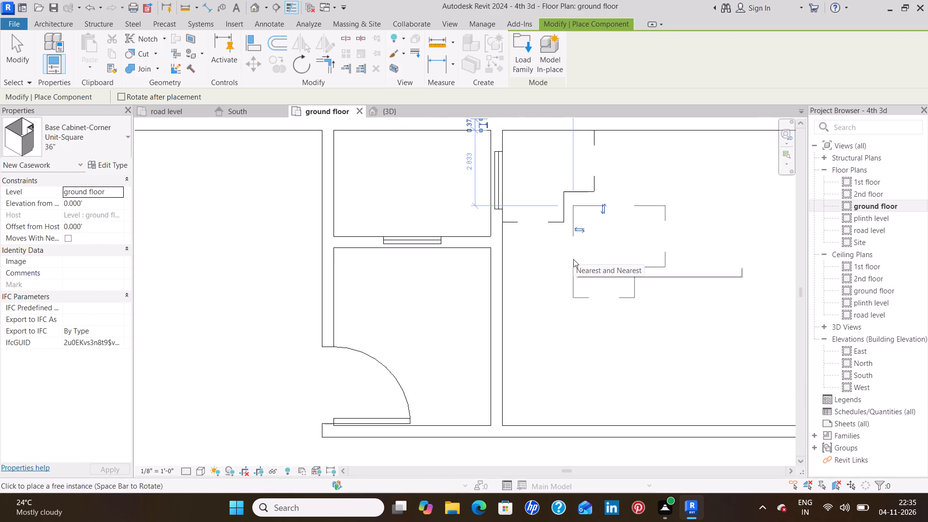
pyautogui.press('Escape')
pyautogui.press('Escape')
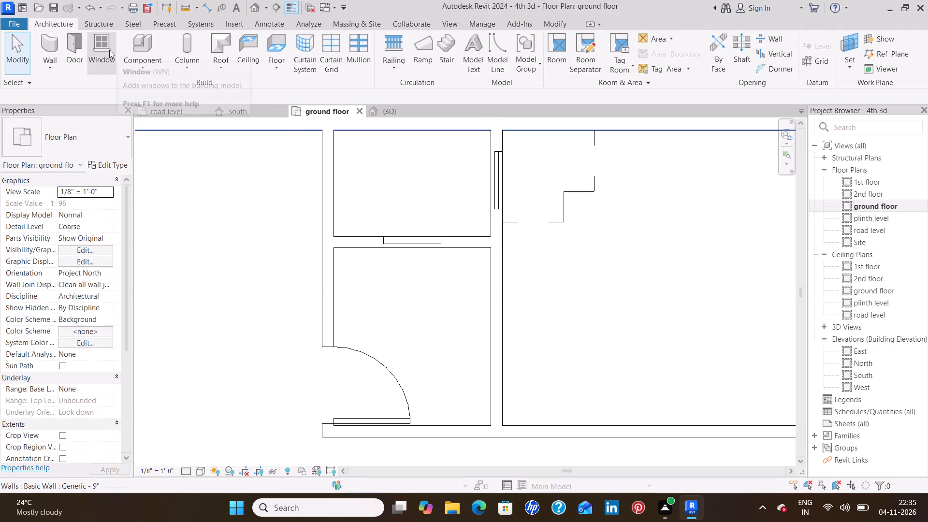
# Load the Base Cabinet-Combo01 family from the Base Cabinets folder.
pyautogui.click(132, 46)
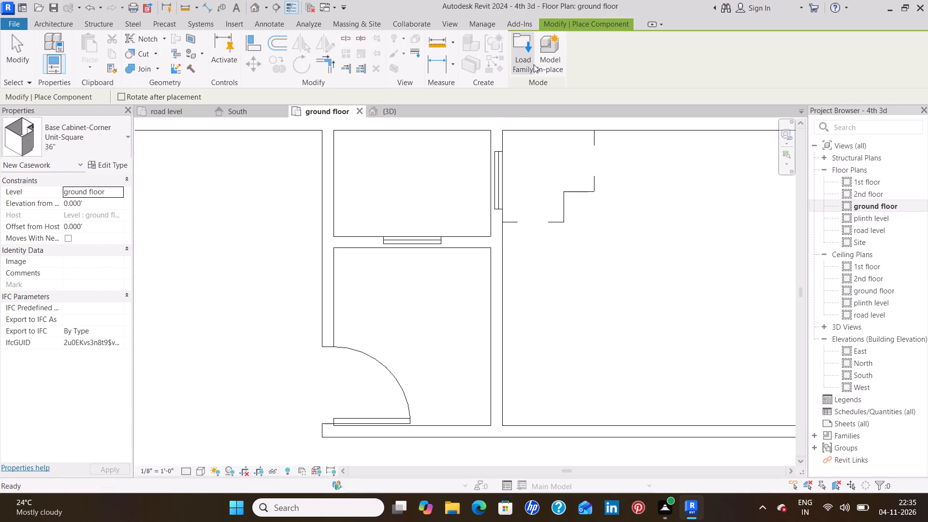
pyautogui.click(534, 64)
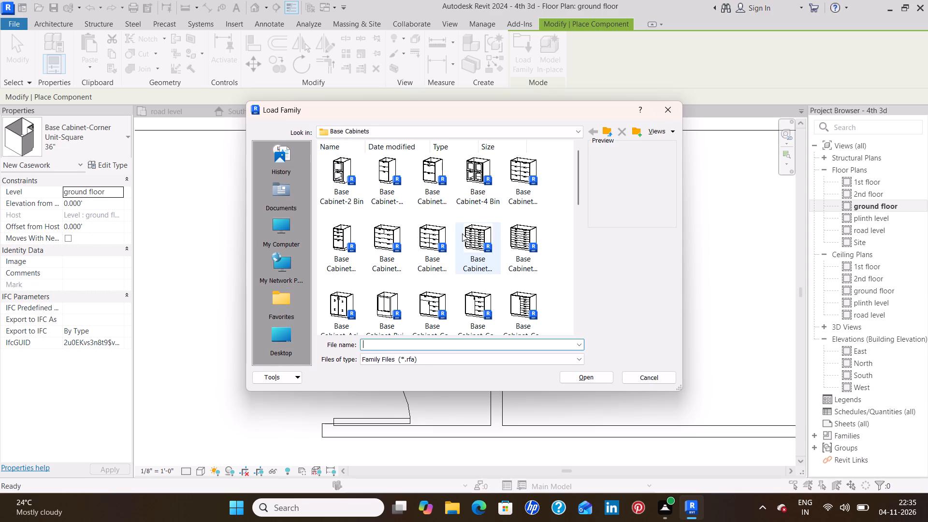
pyautogui.click(424, 302)
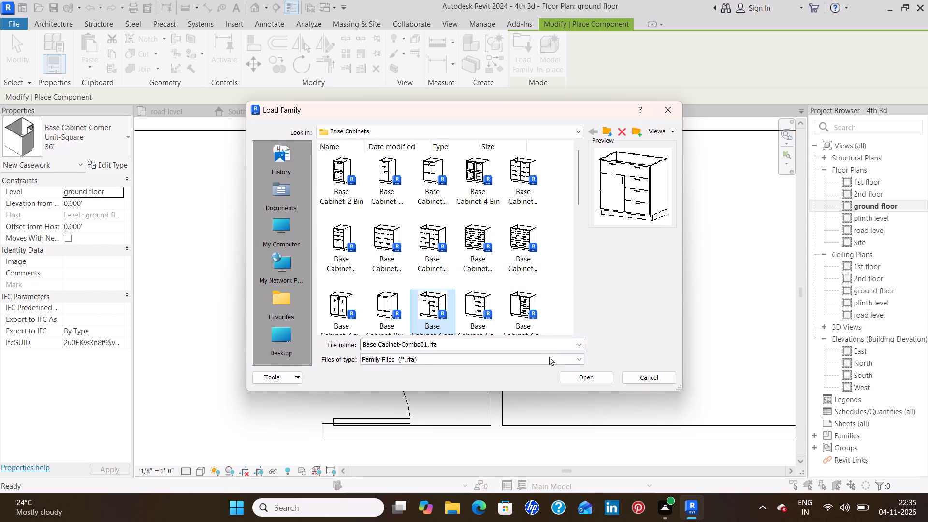
pyautogui.click(571, 374)
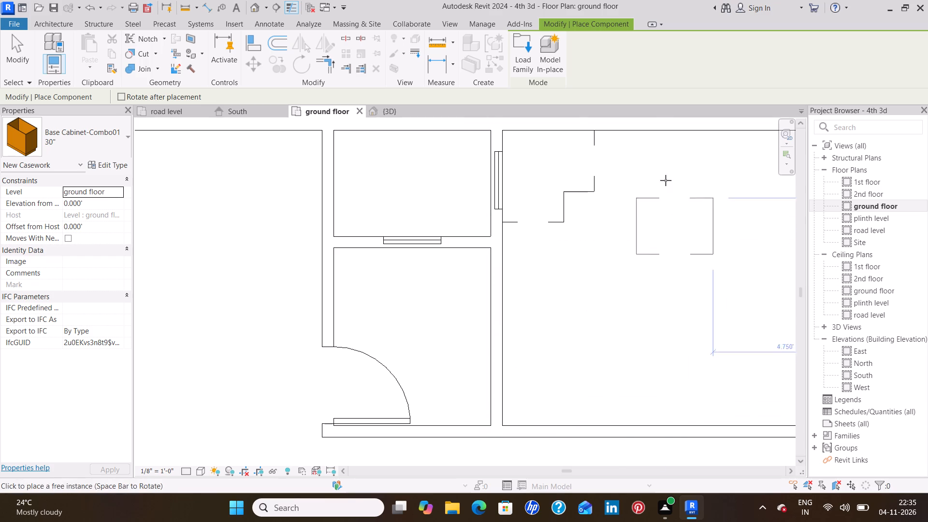
# Place two 30" Combo01 base cabinets against the corner unit: one along the north wall, one rotated along the partition.
pyautogui.click(629, 133)
pyautogui.press('space')
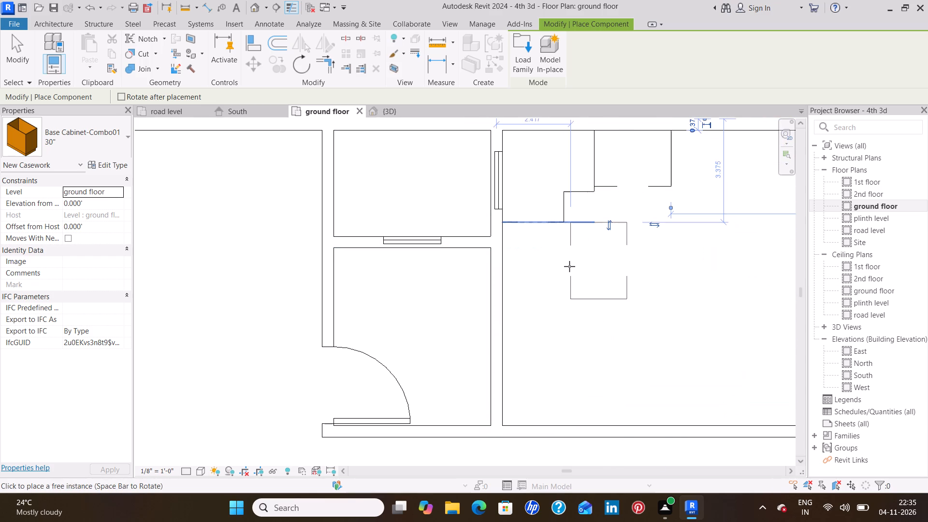
pyautogui.click(506, 266)
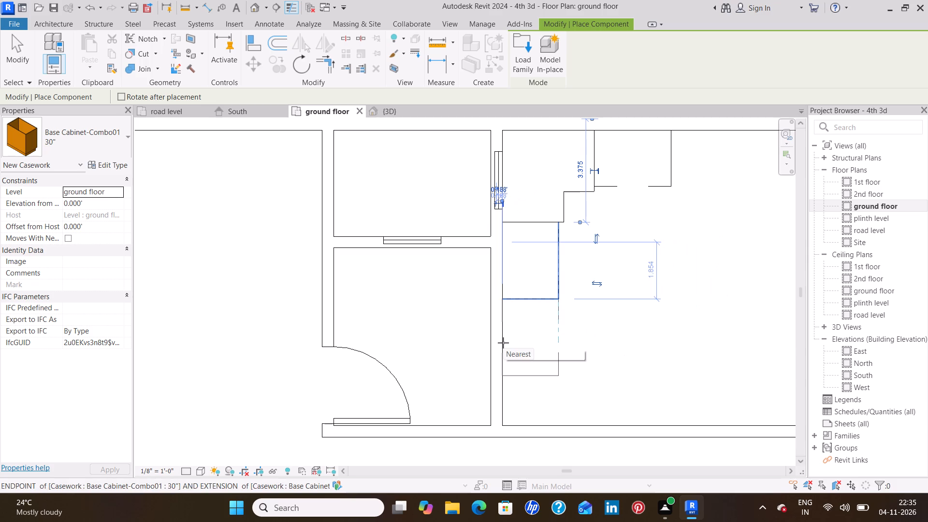
pyautogui.press('Escape')
pyautogui.press('Escape')
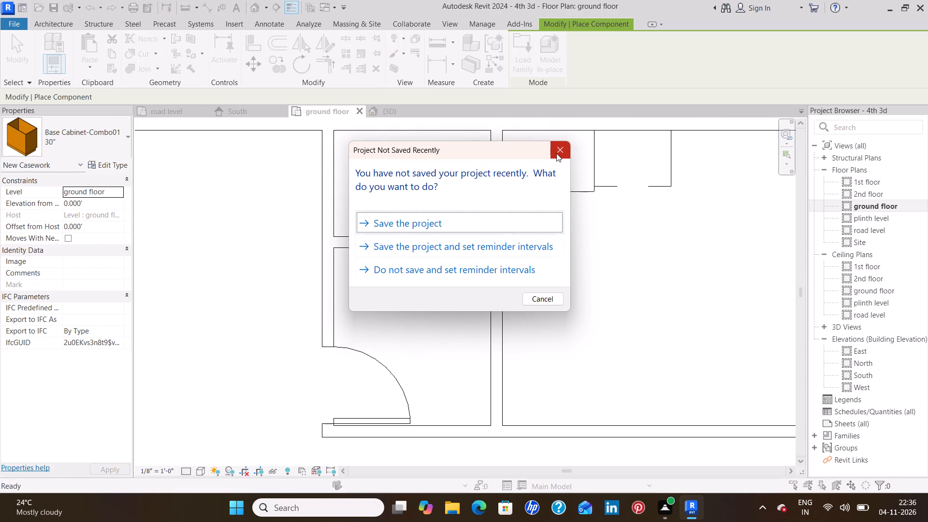
pyautogui.click(556, 153)
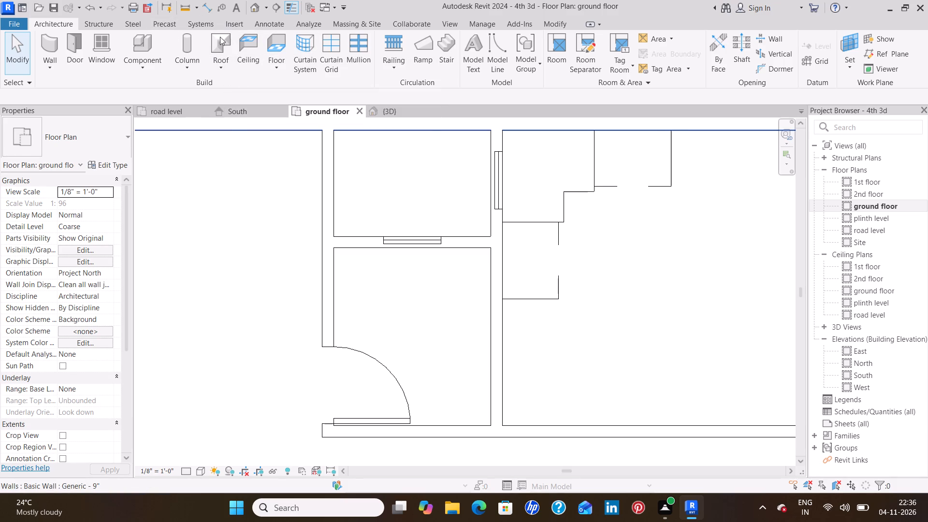
# Load the Counter Top w Sink Hole family from the Casework library's Counter Tops folder.
pyautogui.click(142, 48)
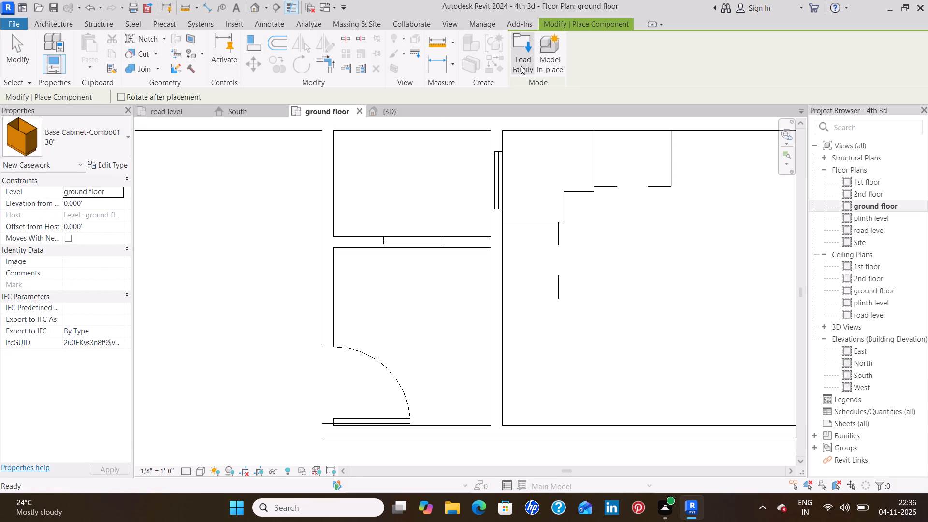
pyautogui.click(522, 64)
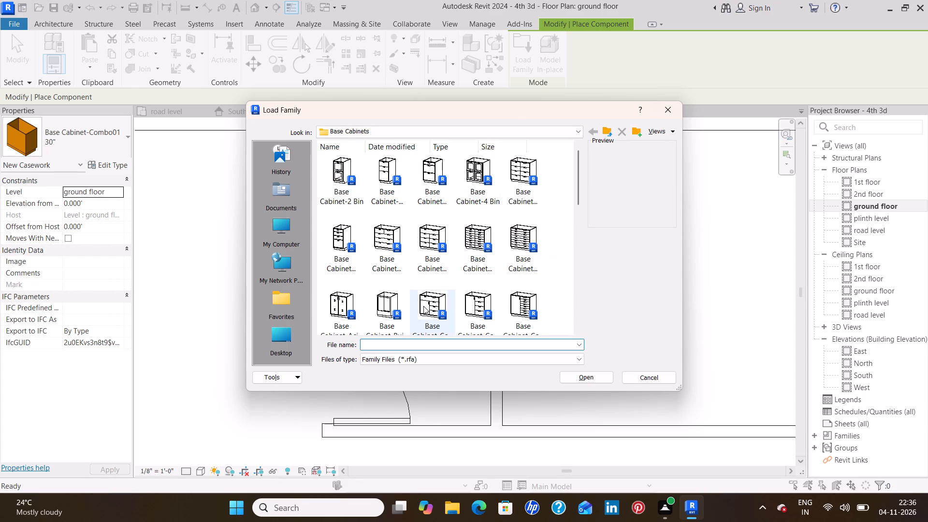
pyautogui.click(609, 133)
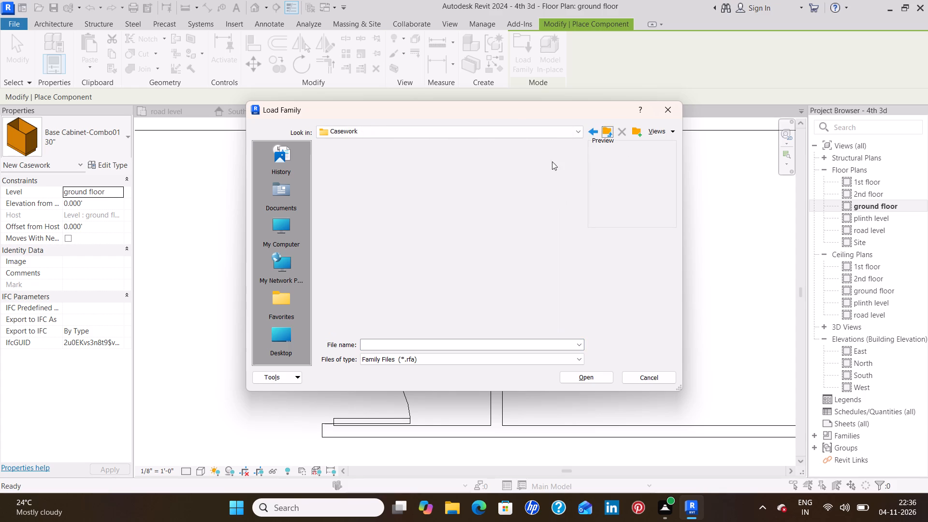
pyautogui.doubleClick(394, 176)
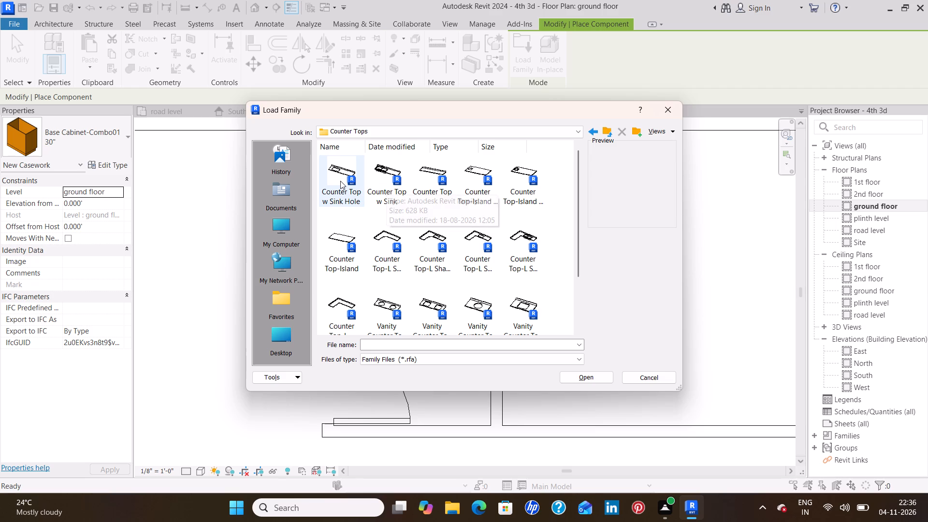
pyautogui.click(339, 180)
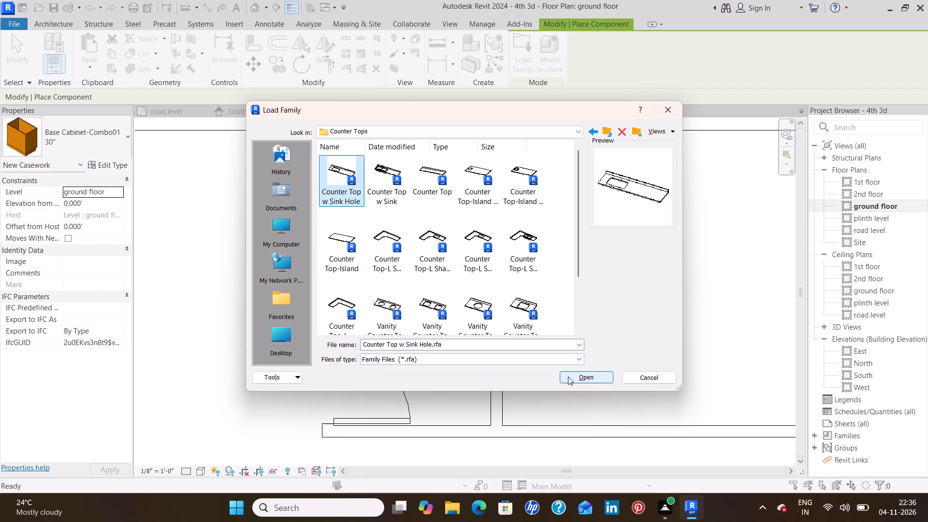
pyautogui.click(583, 384)
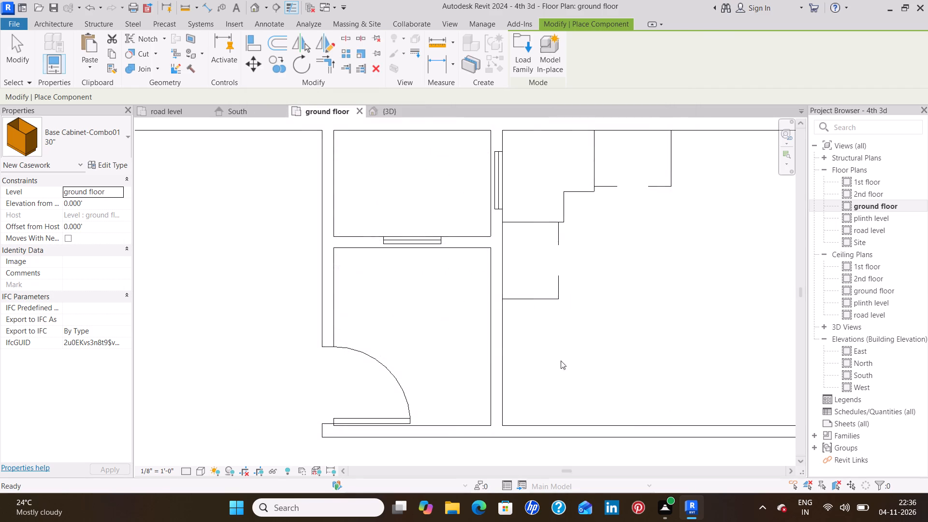
# Place a rotated 24" Depth Counter Top w Sink Hole along the partition, over the base cabinets, with the sink opening at its south end.
pyautogui.press('space')
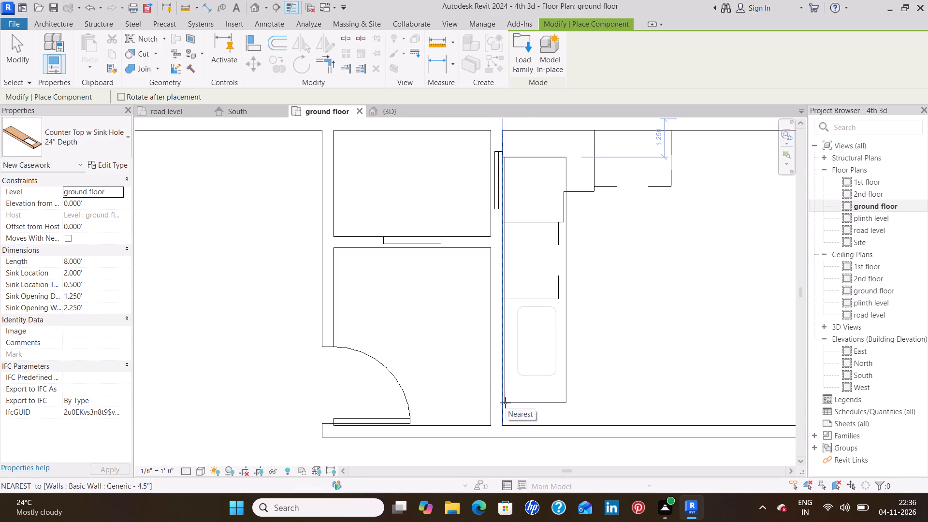
pyautogui.click(505, 403)
pyautogui.press('Escape')
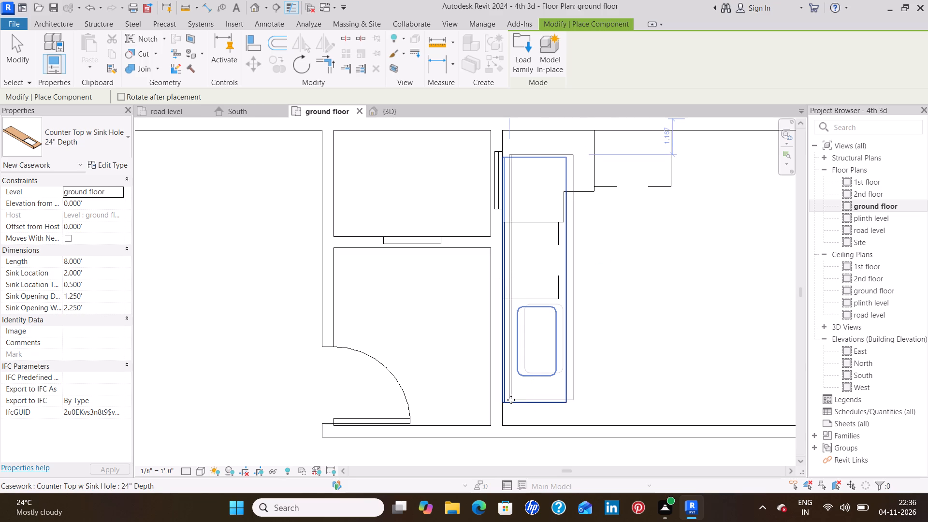
pyautogui.press('Escape')
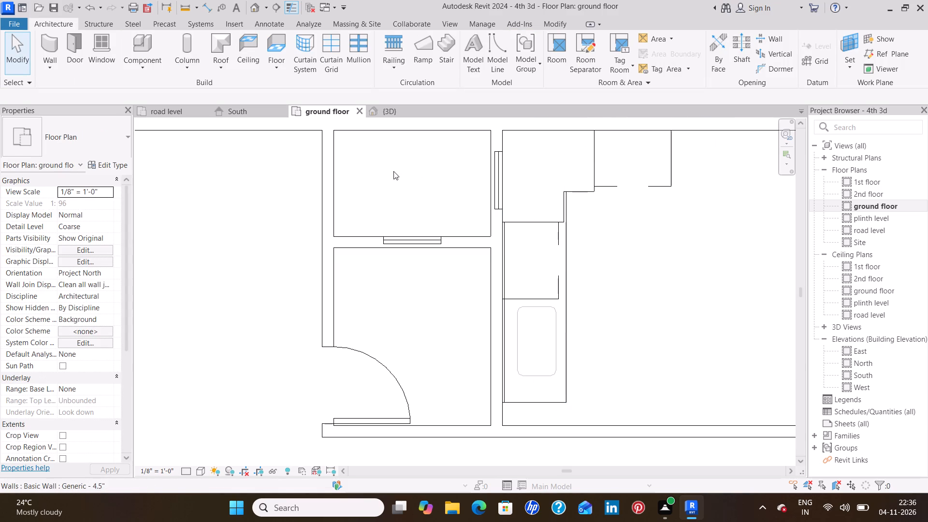
# Load the plain Counter Top family from the Counter Tops folder.
pyautogui.click(135, 45)
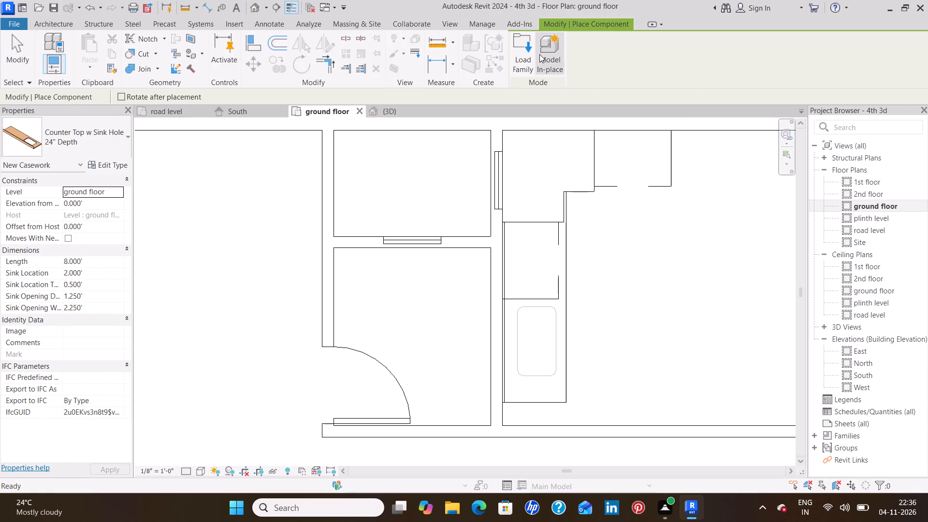
pyautogui.click(530, 60)
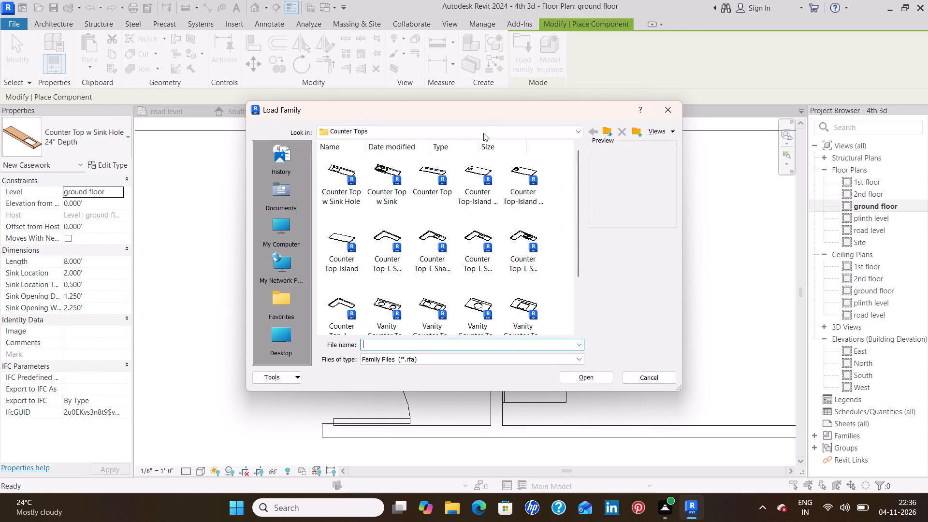
pyautogui.click(432, 175)
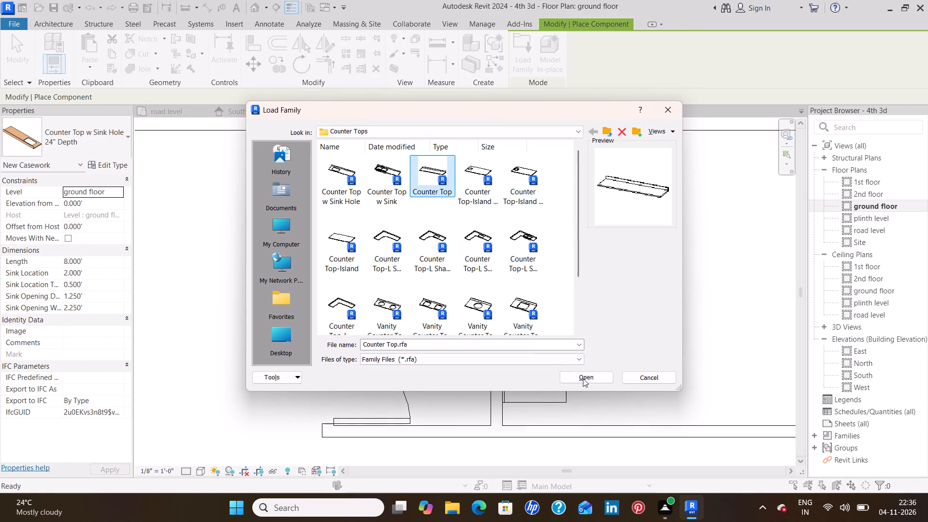
pyautogui.click(592, 372)
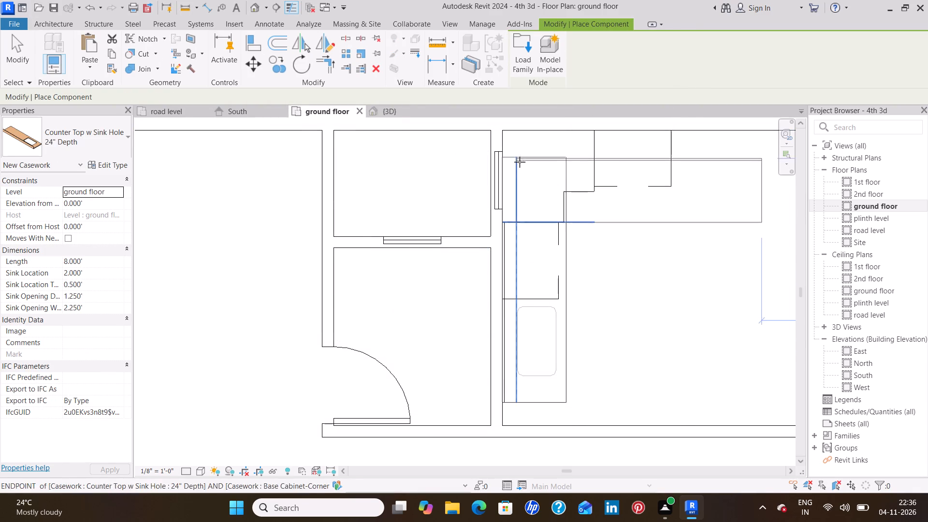
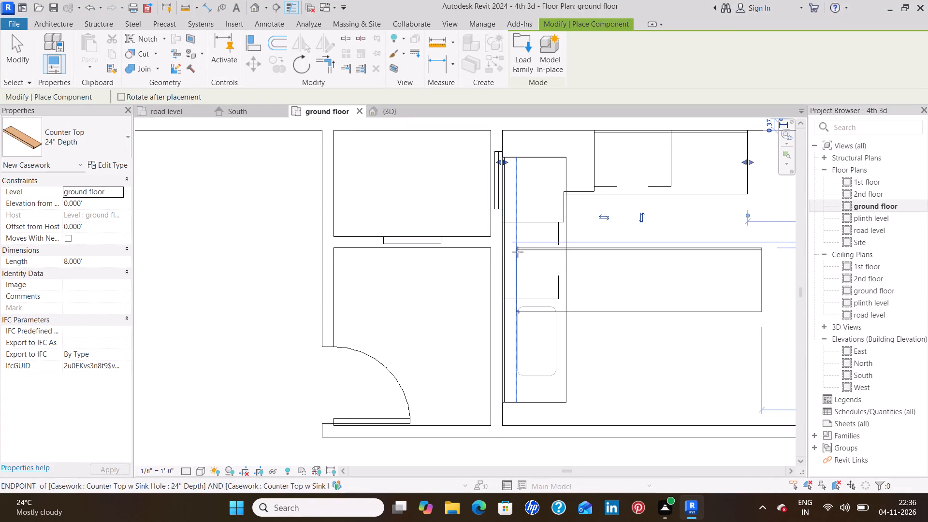
# Shorten the upper end of the sink-hole counter top to meet the adjoining counter's front edge, making it about 6.79' long.
pyautogui.press('Escape')
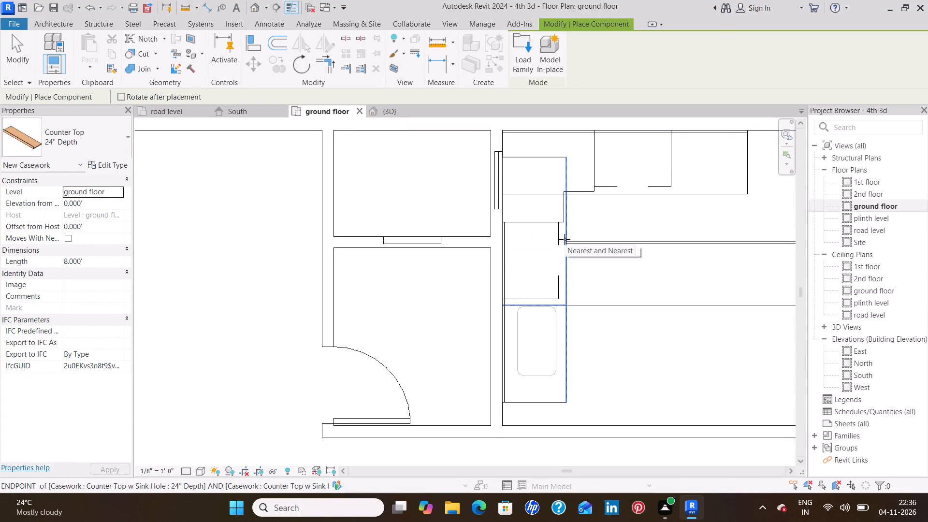
pyautogui.press('Escape')
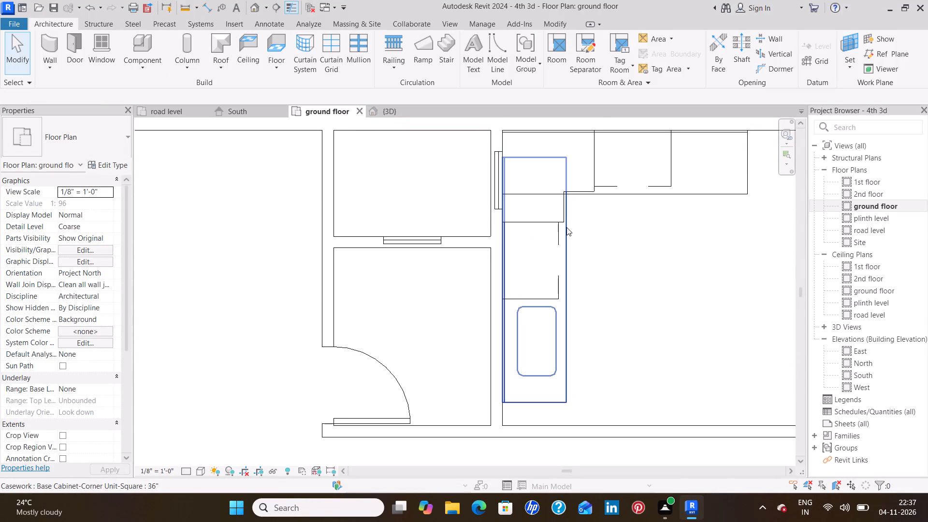
pyautogui.click(566, 227)
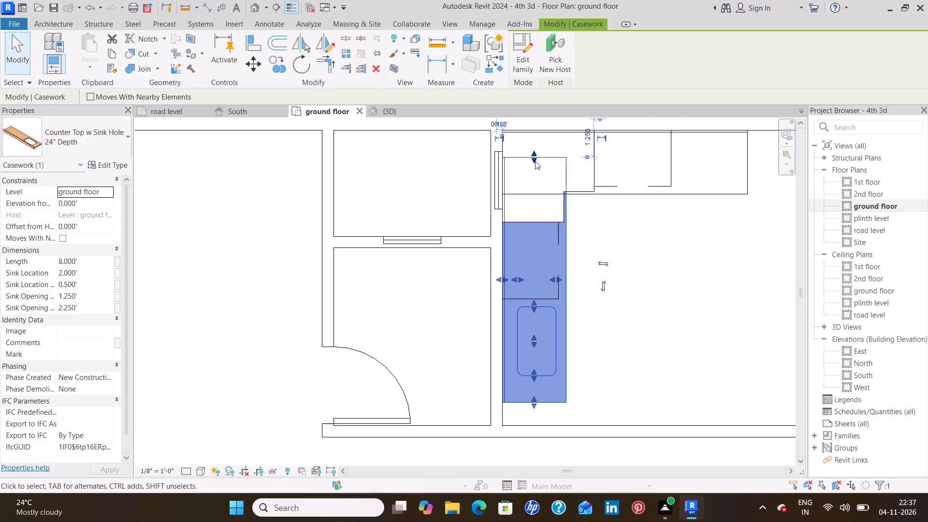
pyautogui.moveTo(535, 161); pyautogui.dragTo(532, 192)
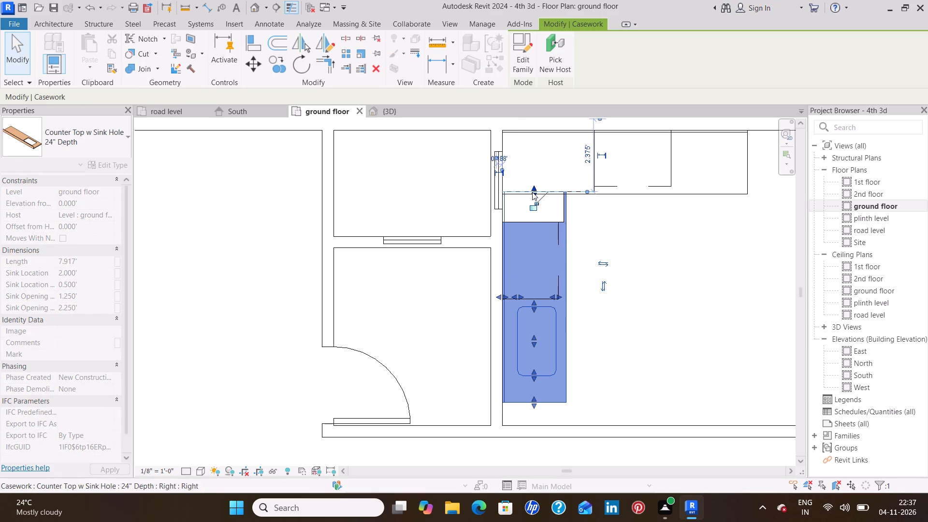
pyautogui.scroll(7, 540, 194)
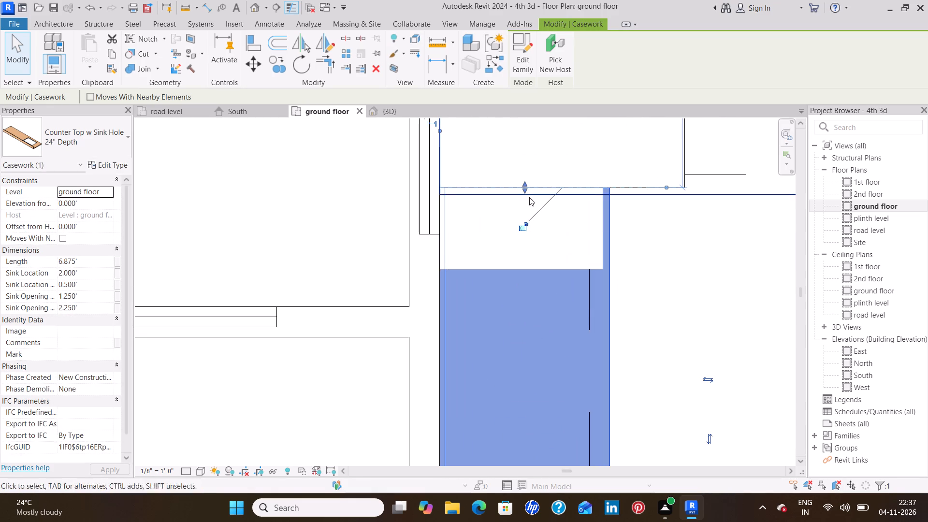
pyautogui.moveTo(525, 189); pyautogui.dragTo(524, 191)
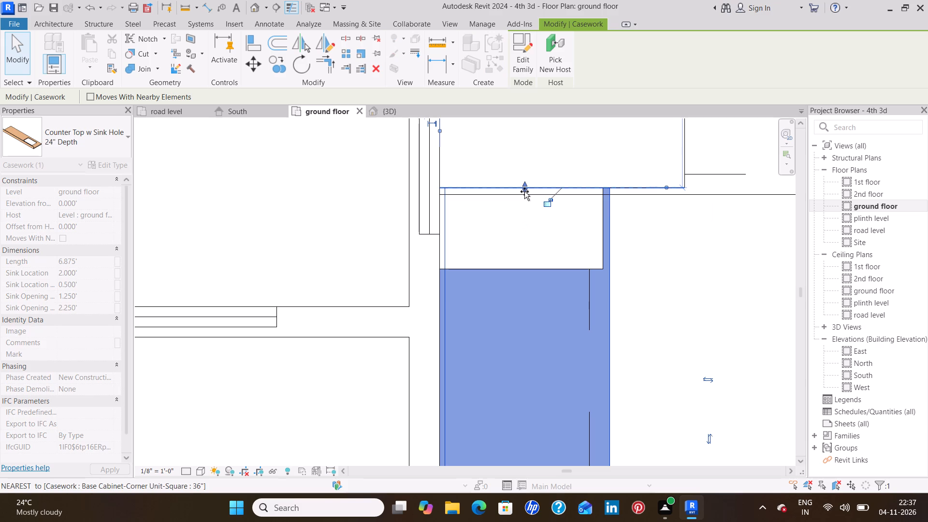
pyautogui.moveTo(524, 191); pyautogui.dragTo(524, 195)
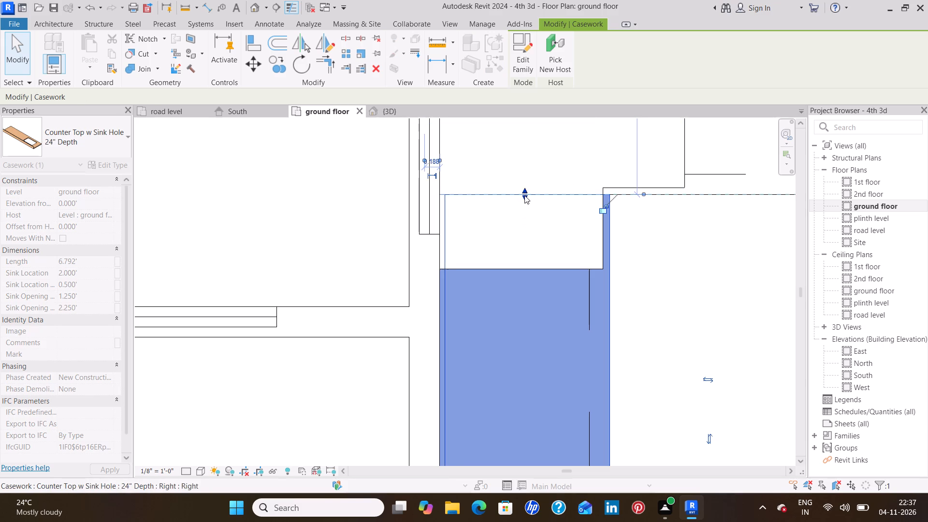
# Pull the sink counter top's lower end in close to the sink opening, making the counter about 6.17' long.
pyautogui.scroll(-4, 537, 221)
pyautogui.moveTo(622, 277); pyautogui.dragTo(610, 204, button='middle')
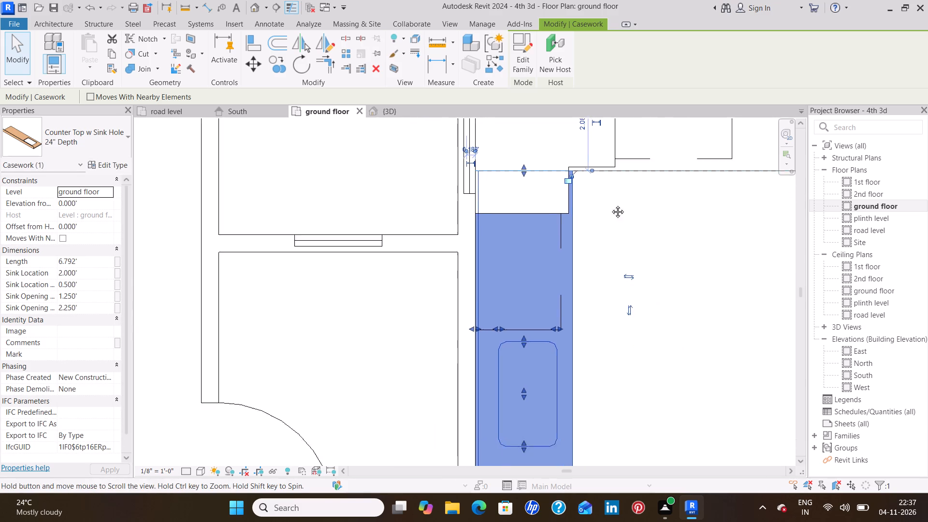
pyautogui.moveTo(610, 204); pyautogui.dragTo(604, 129, button='middle')
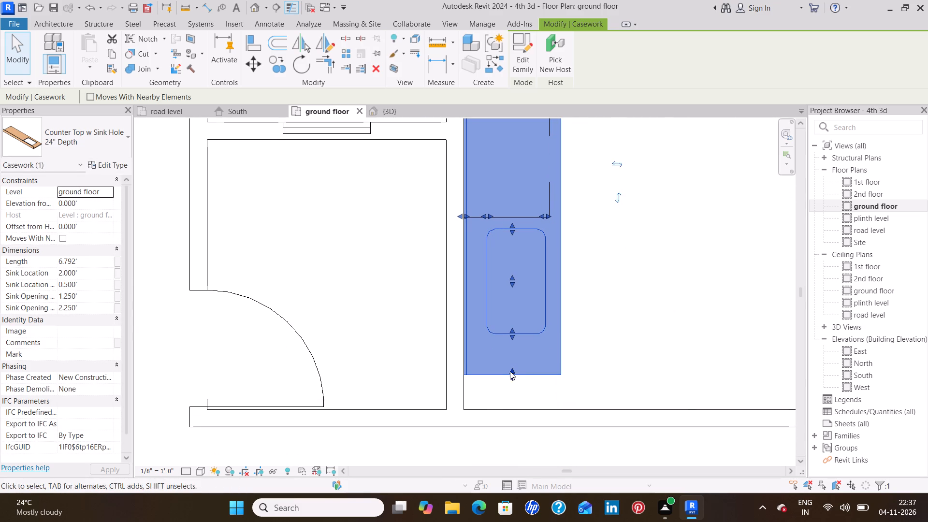
pyautogui.moveTo(510, 371); pyautogui.dragTo(509, 345)
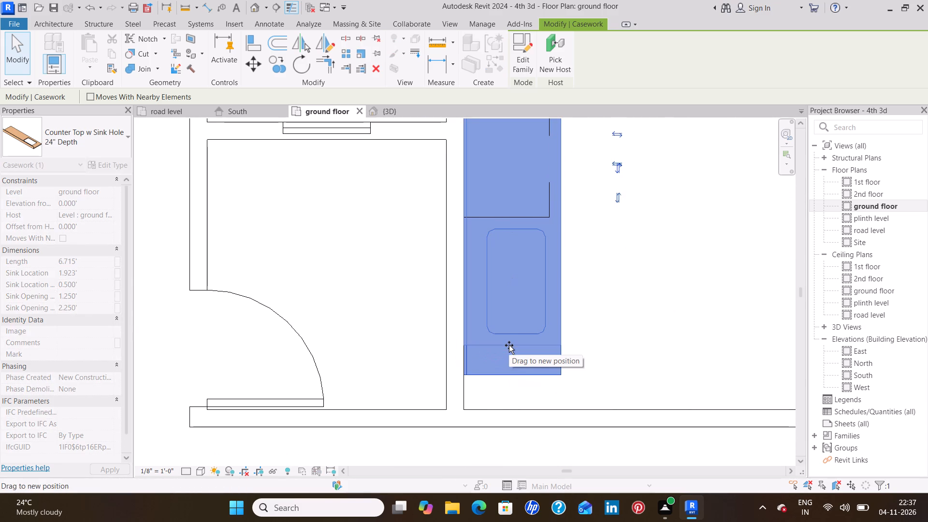
pyautogui.moveTo(509, 345); pyautogui.dragTo(509, 341)
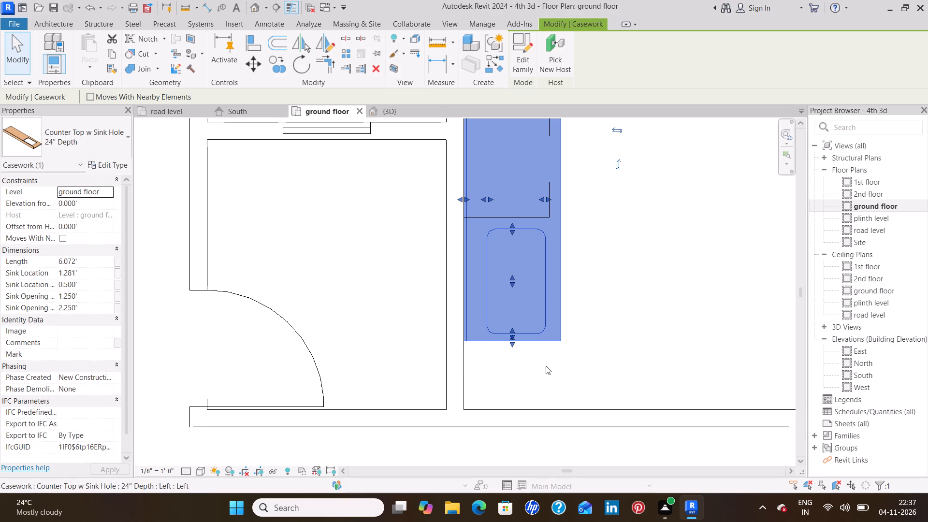
pyautogui.click(511, 345)
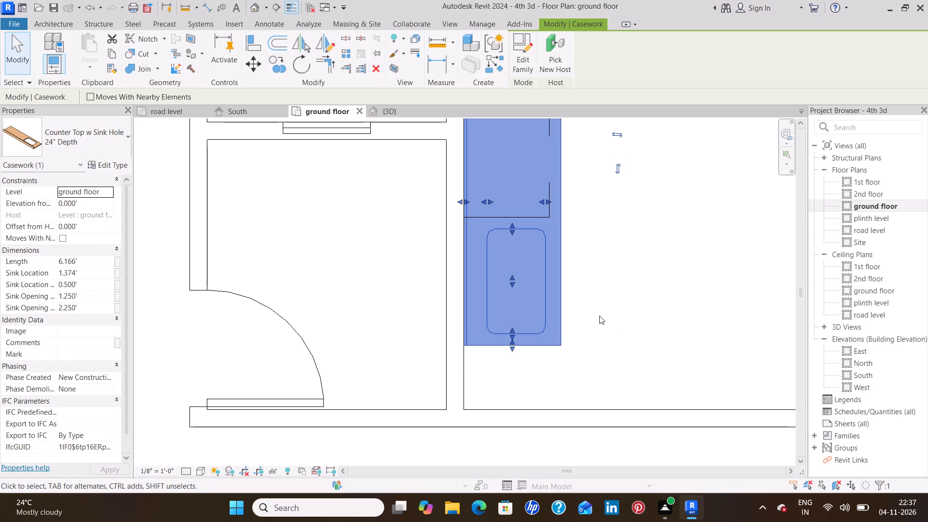
pyautogui.click(599, 316)
# Place another 30" Base Cabinet-Combo01 beside the existing one, filling the open end under the upper-wall counter.
pyautogui.scroll(-3, 623, 268)
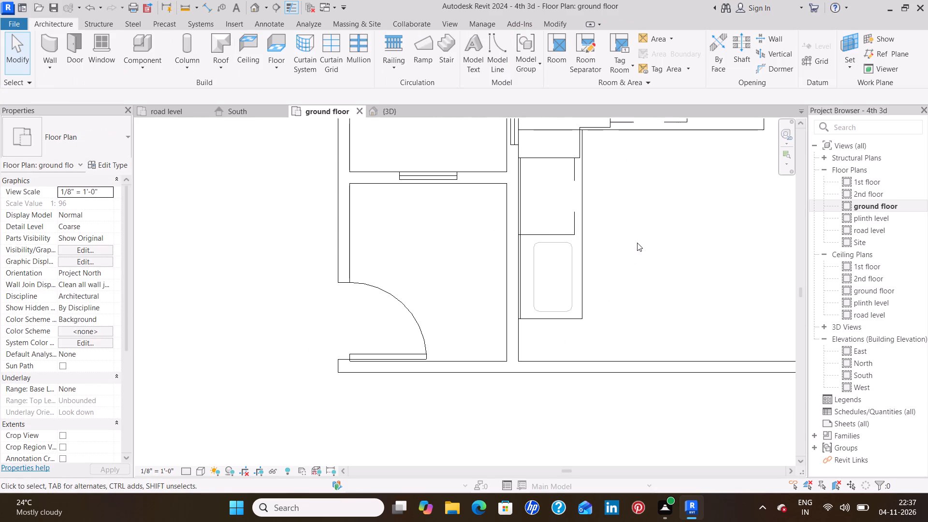
pyautogui.moveTo(637, 243); pyautogui.dragTo(541, 319, button='middle')
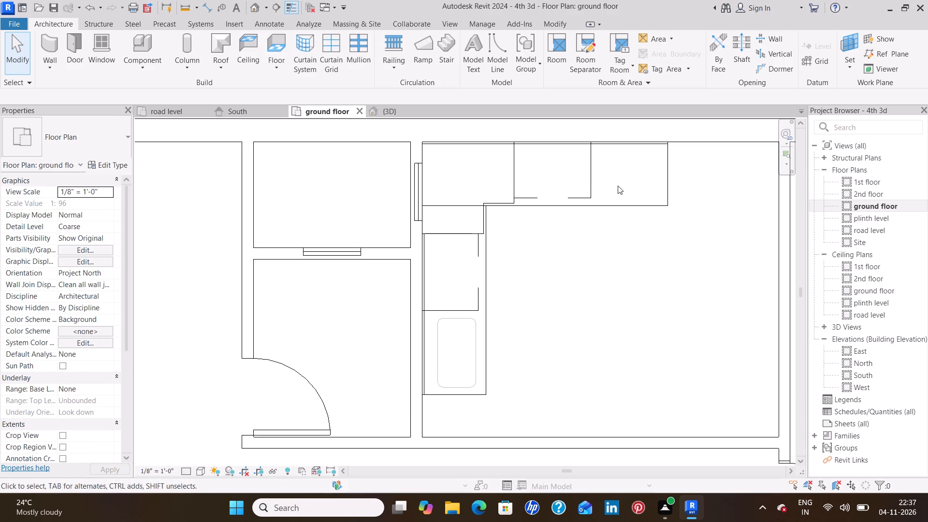
pyautogui.click(593, 195)
pyautogui.write('cs')
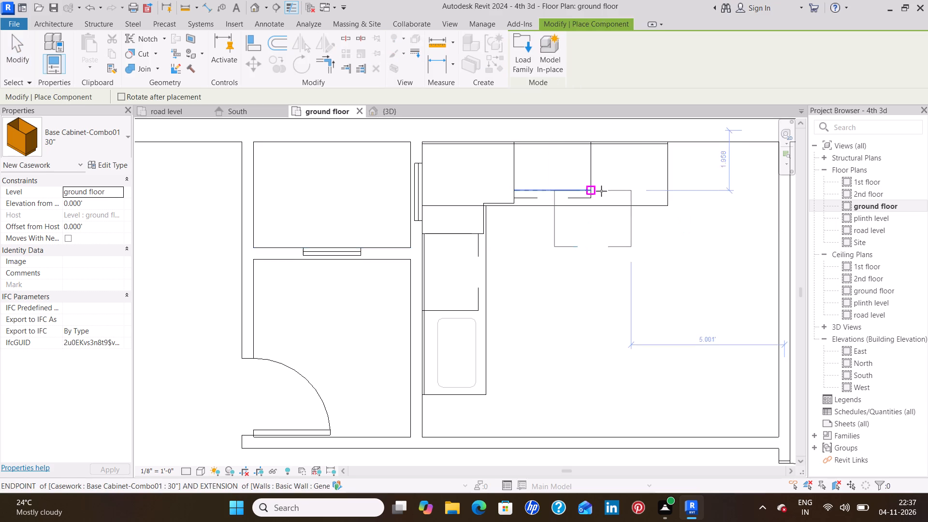
pyautogui.click(631, 147)
pyautogui.press('Escape')
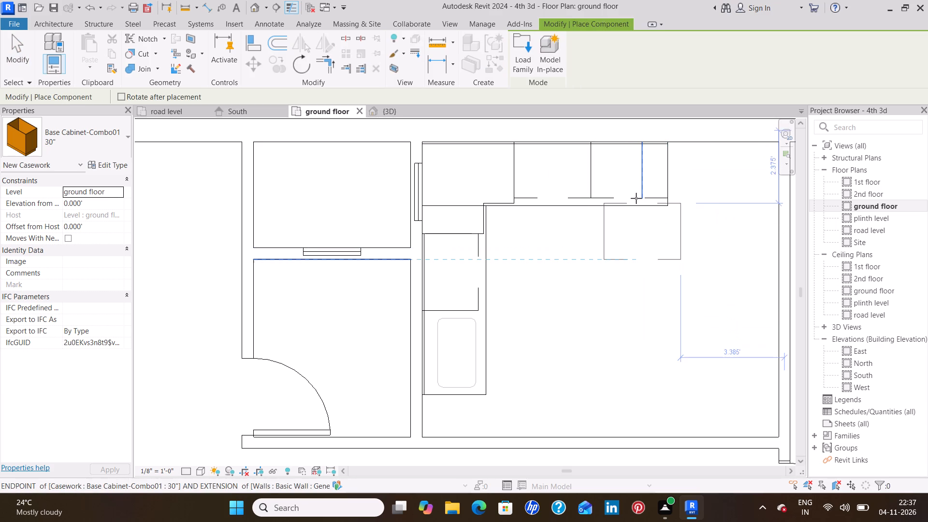
pyautogui.press('Escape')
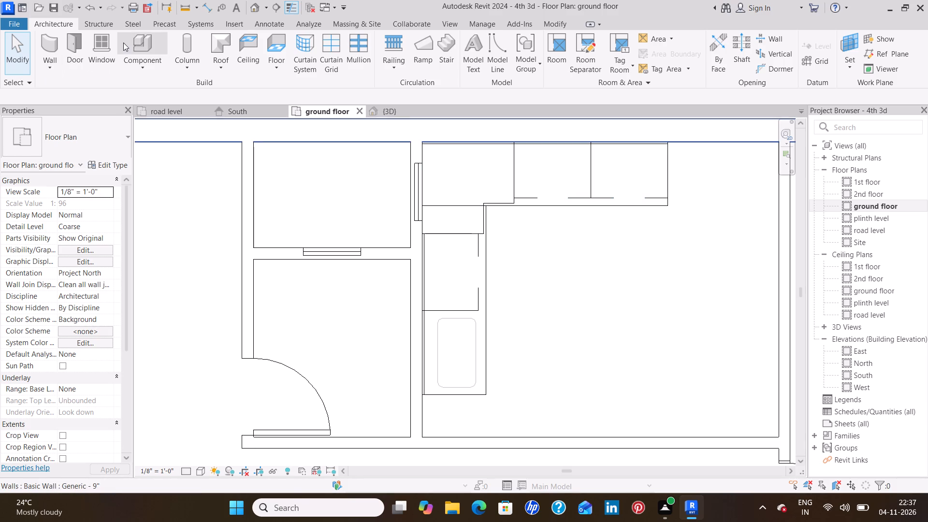
# Load the Upper Cabinet-Pass-Thru w Glass family from the Casework library's Wall Cabinets folder.
pyautogui.click(139, 36)
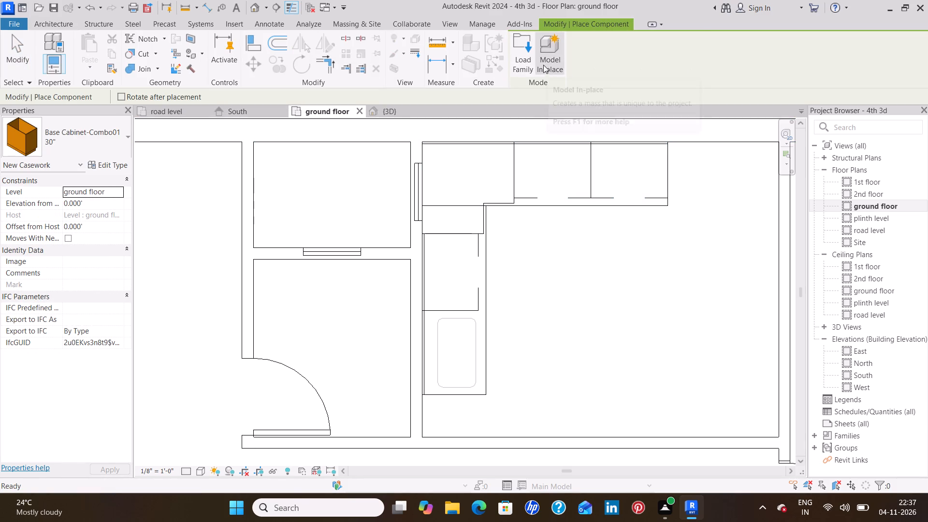
pyautogui.click(526, 61)
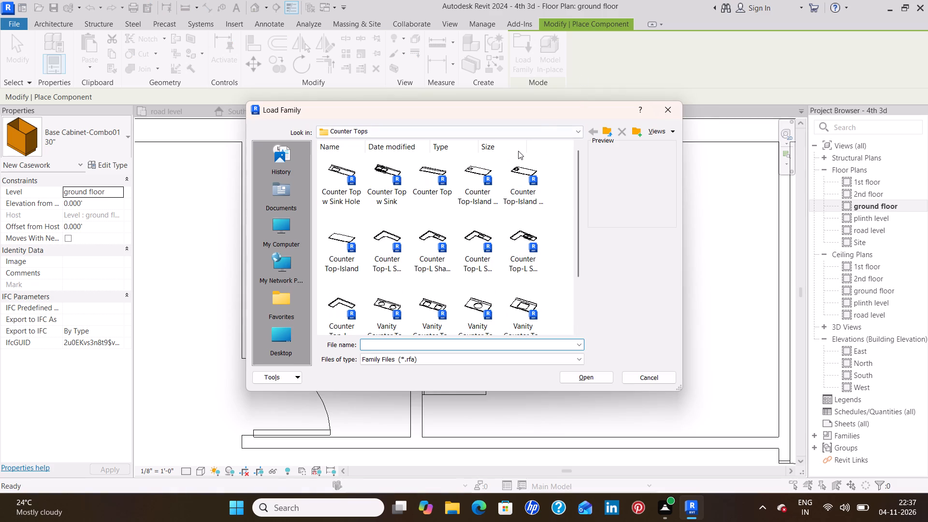
pyautogui.click(605, 134)
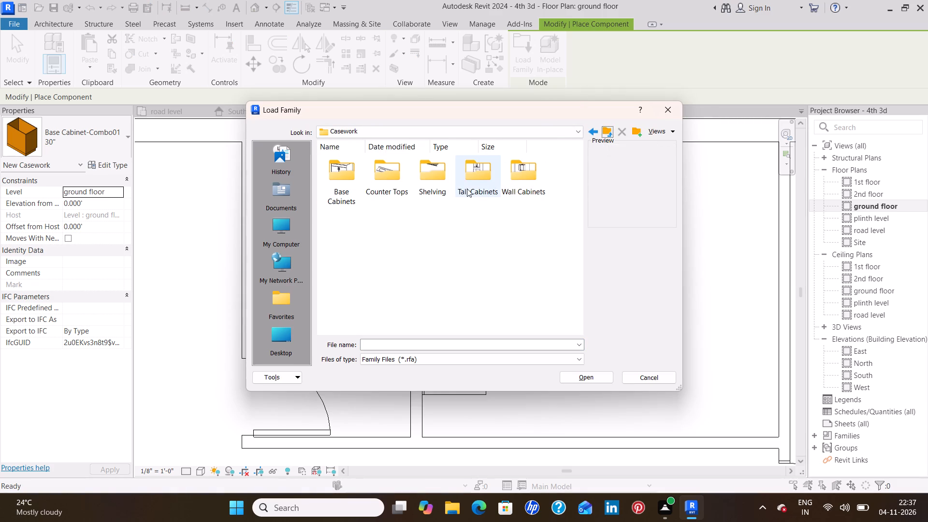
pyautogui.doubleClick(514, 174)
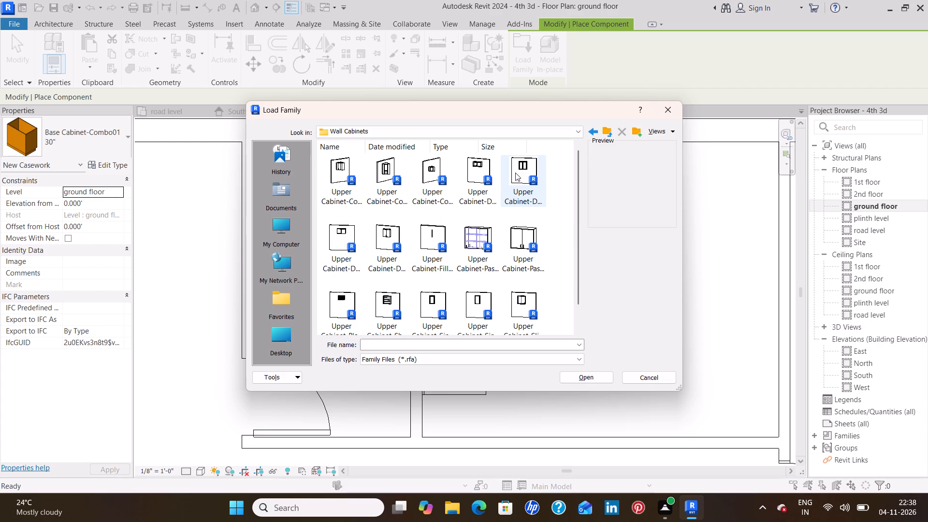
pyautogui.scroll(-1, 463, 214)
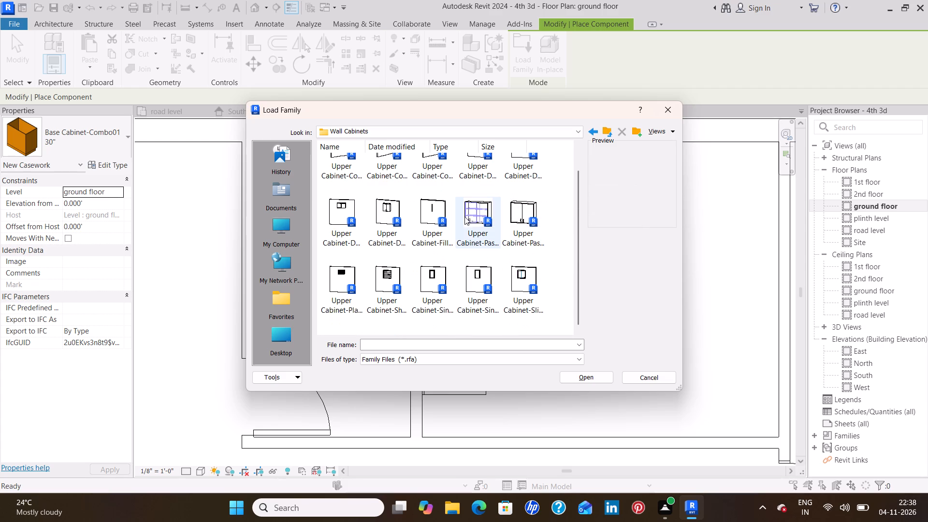
pyautogui.click(471, 213)
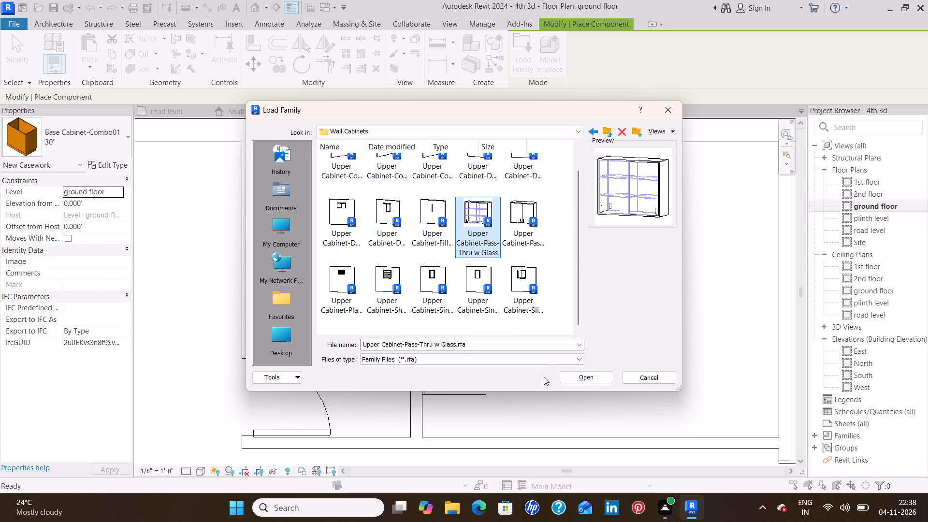
pyautogui.click(602, 375)
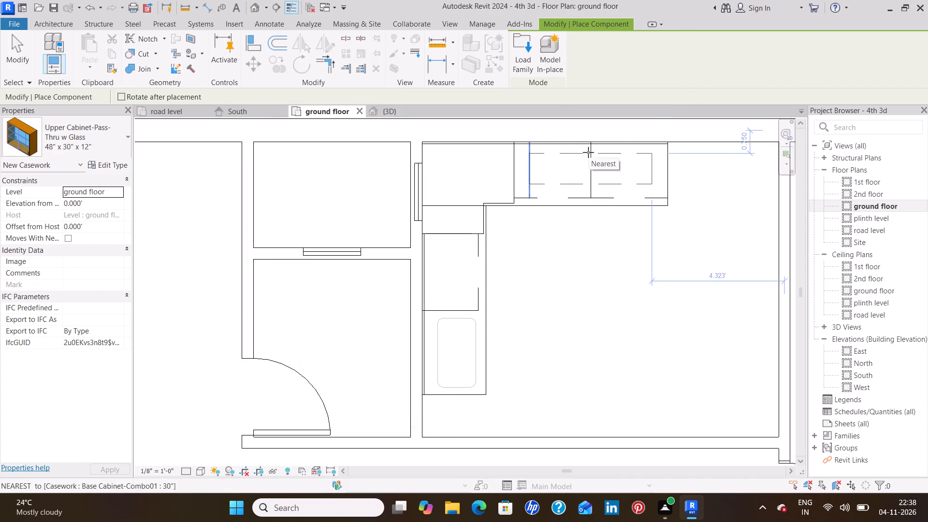
# Place two 48" x 30" x 12" glass upper cabinets, one in the corner along the exterior wall and one rotated along the sink-side wall.
pyautogui.moveTo(584, 152); pyautogui.dragTo(551, 215, button='middle')
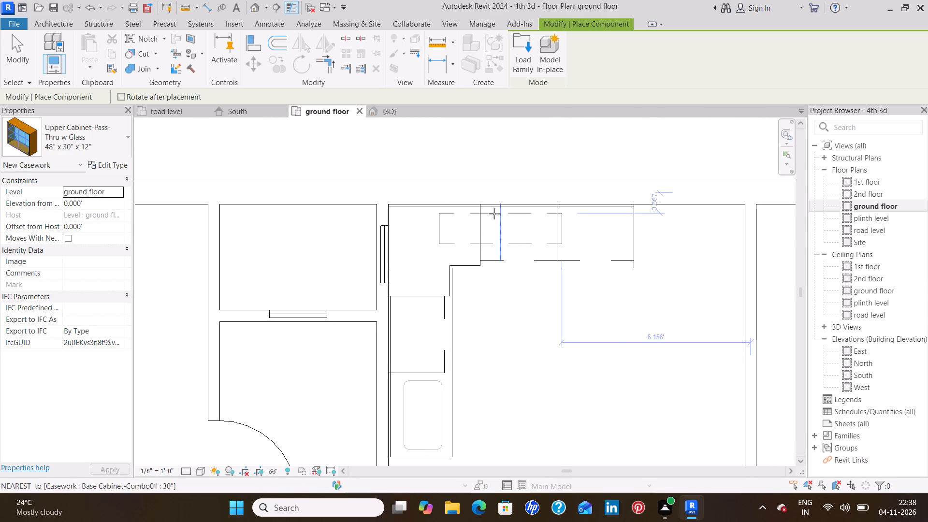
pyautogui.click(450, 206)
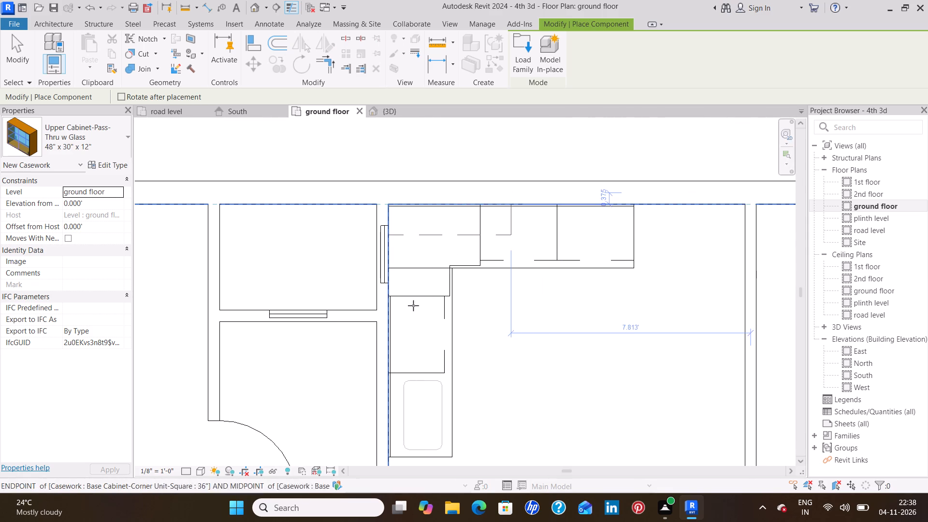
pyautogui.press('space')
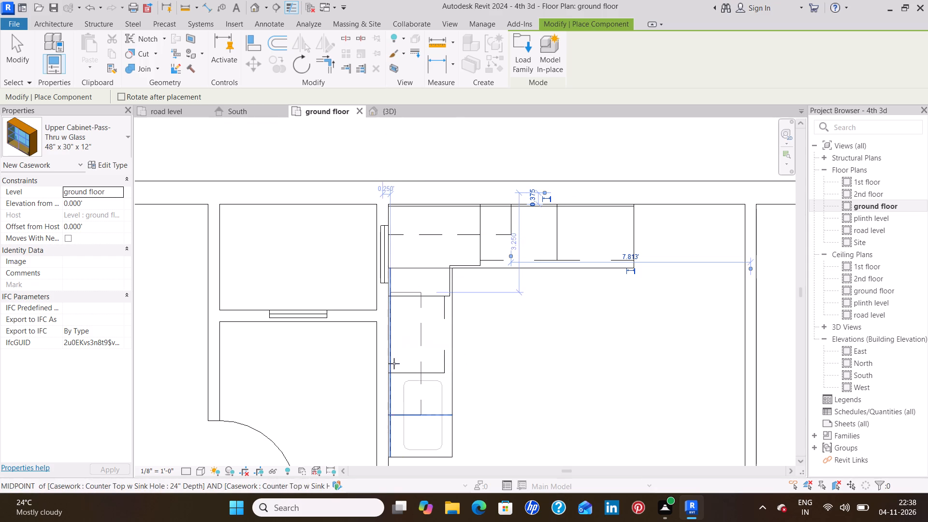
pyautogui.click(391, 393)
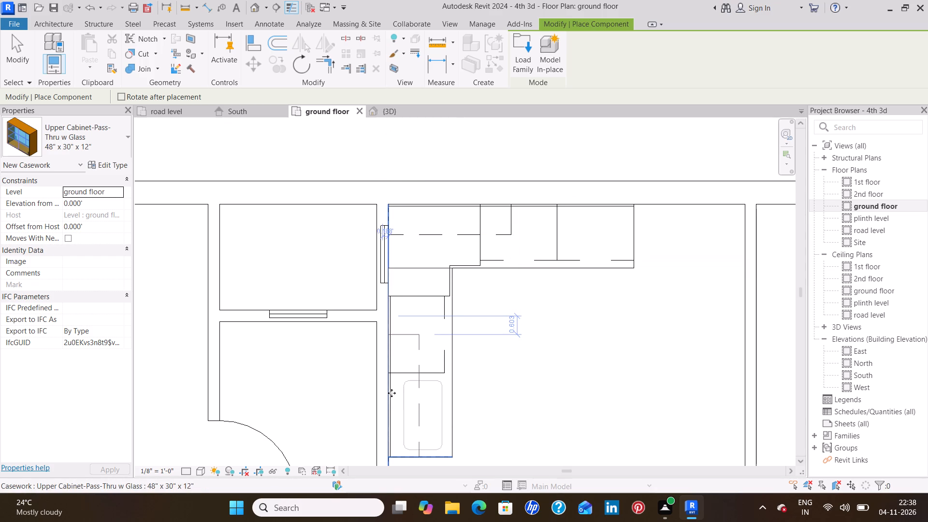
pyautogui.press('Escape')
pyautogui.press('Escape')
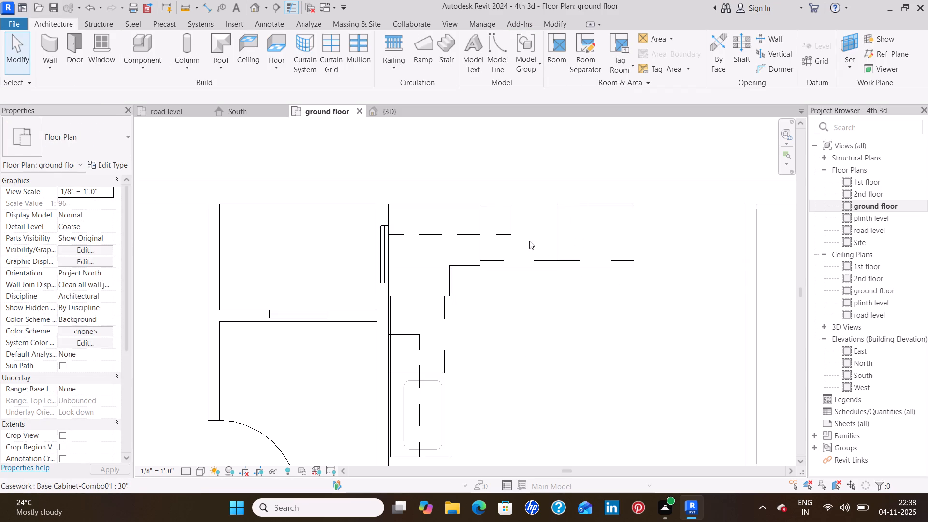
# Place a 41" x 53" Window-Casement-Double in the kitchen's exterior wall, centred 6' from each side wall.
pyautogui.click(101, 47)
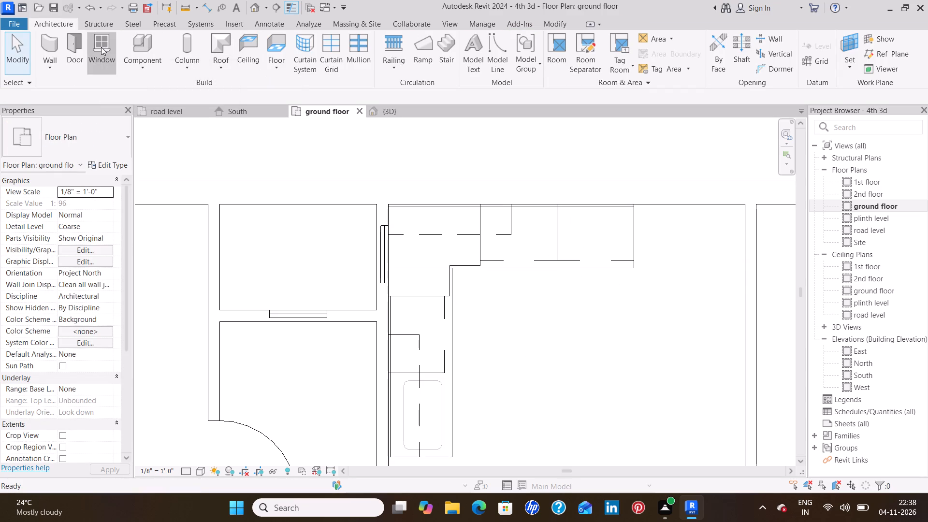
pyautogui.click(91, 131)
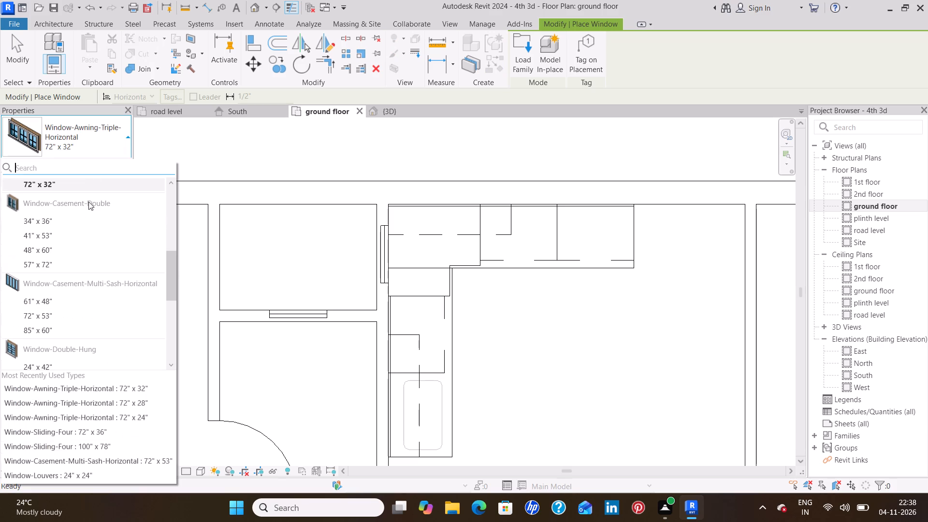
pyautogui.click(80, 237)
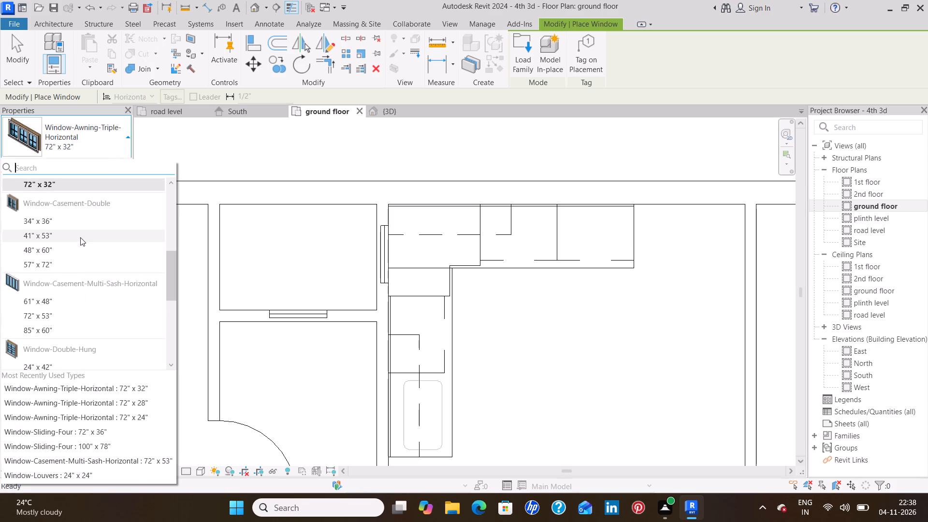
pyautogui.click(567, 192)
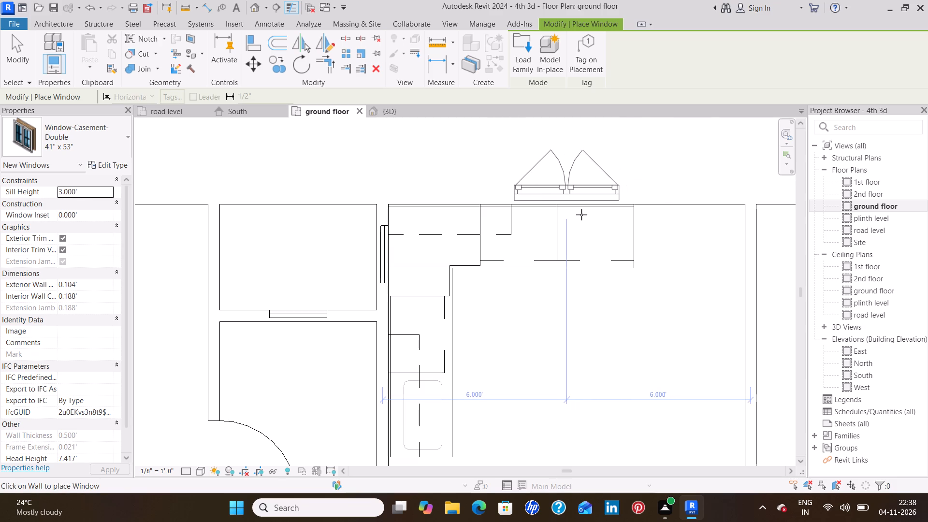
pyautogui.scroll(-7, 581, 215)
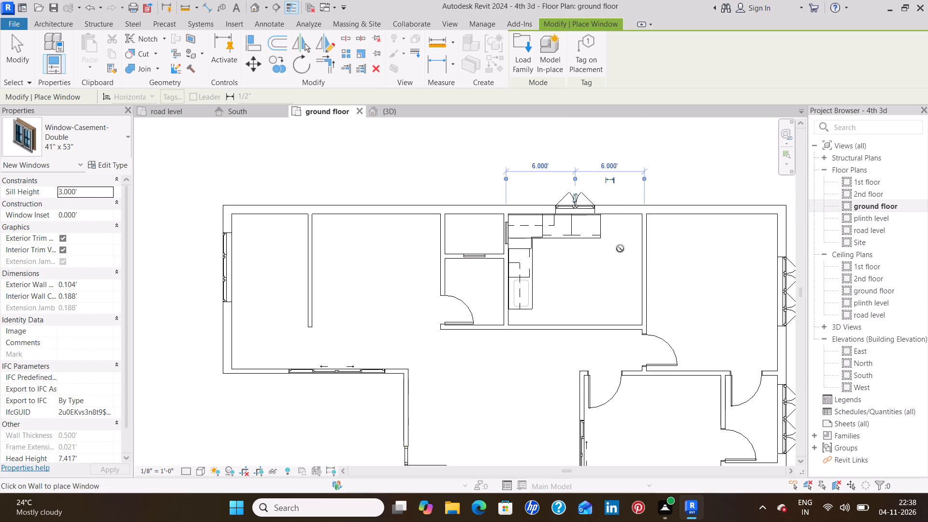
pyautogui.press('Escape')
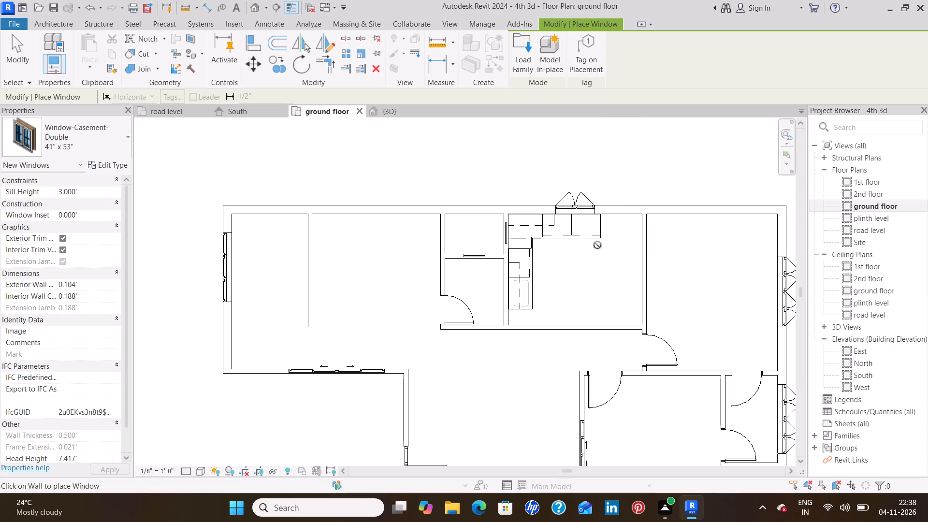
# Change the kitchen's exterior-wall window to the Window-Casement-Double 34" x 36" type.
pyautogui.press('Escape')
pyautogui.click(582, 208)
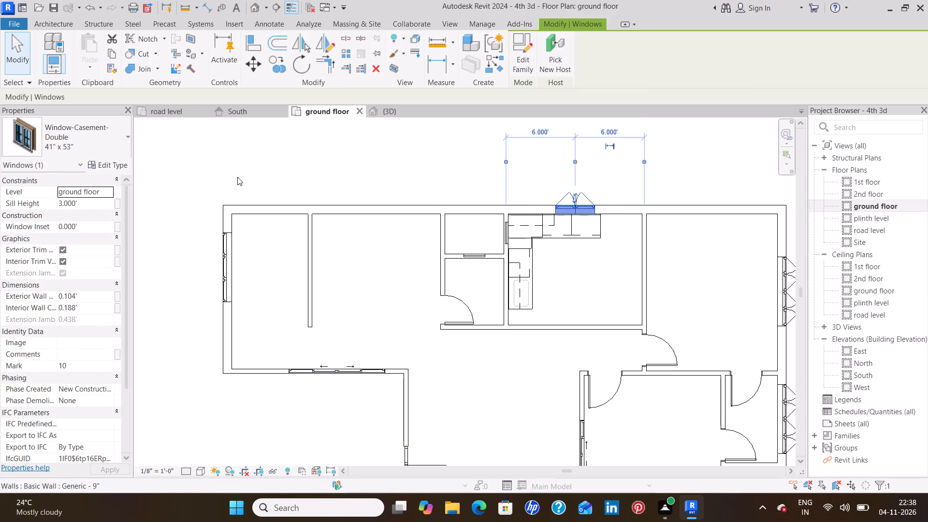
pyautogui.click(118, 138)
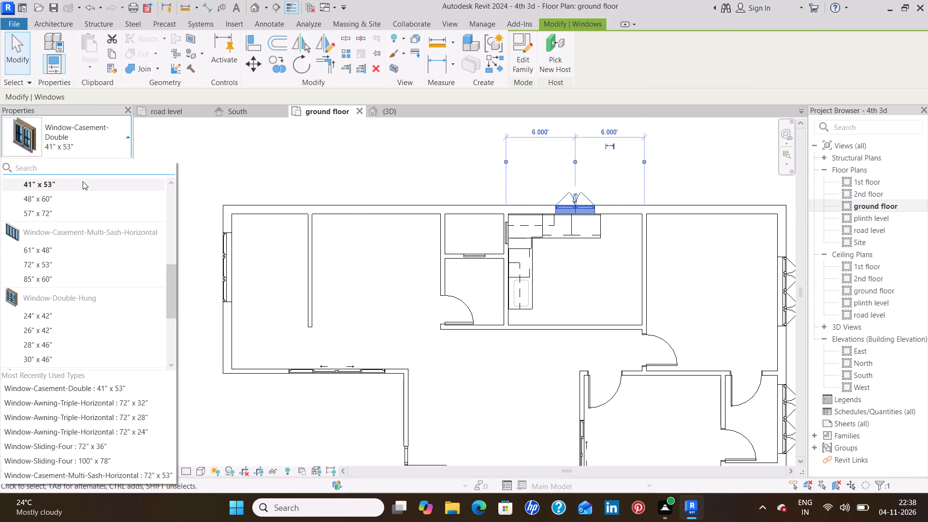
pyautogui.scroll(1, 70, 194)
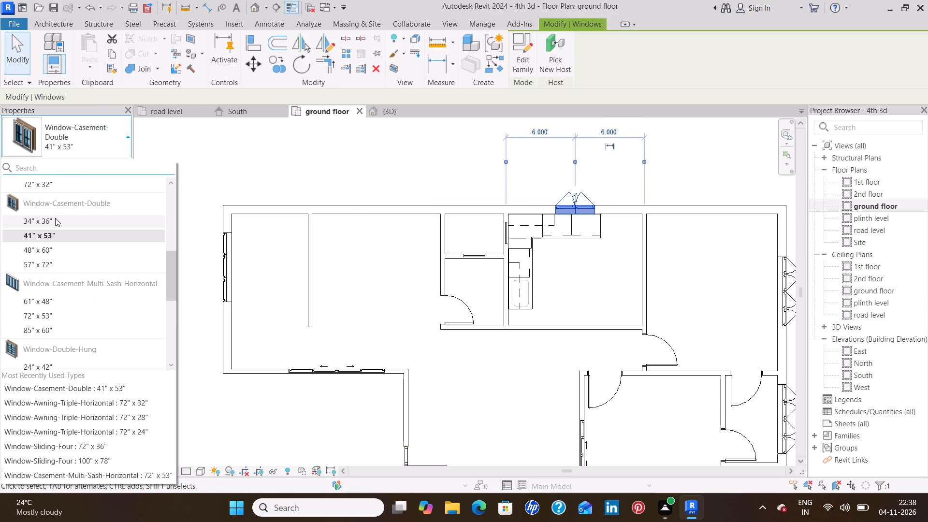
pyautogui.click(55, 218)
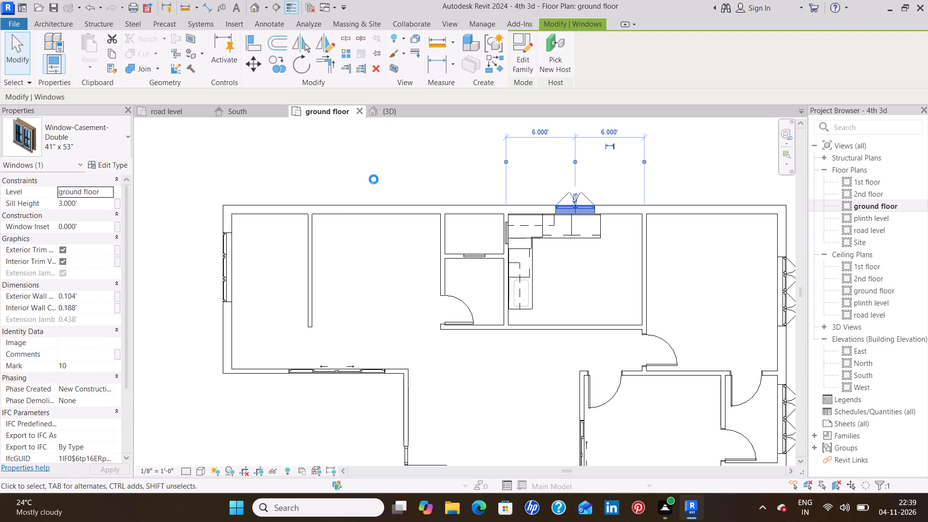
pyautogui.press('Escape')
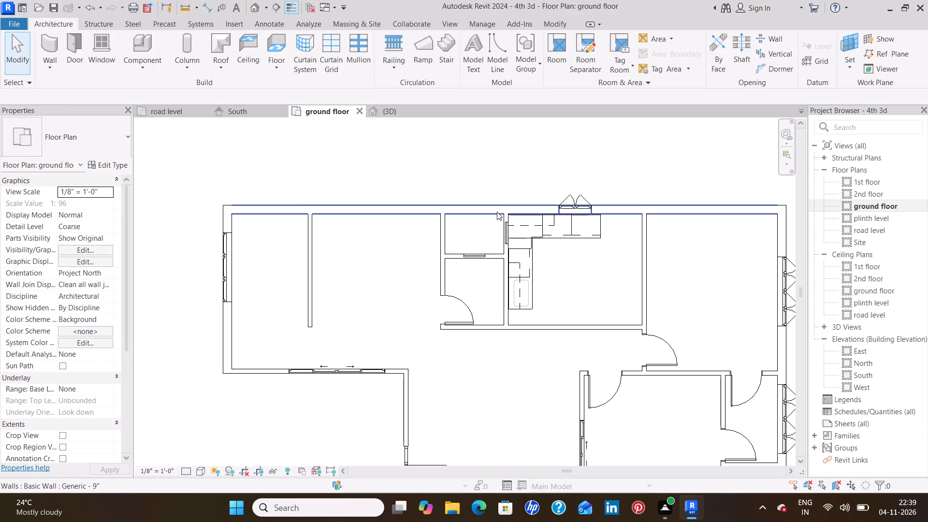
# Nudge the kitchen's casement window one increment along the exterior wall toward the sink-side wall.
pyautogui.scroll(8, 572, 225)
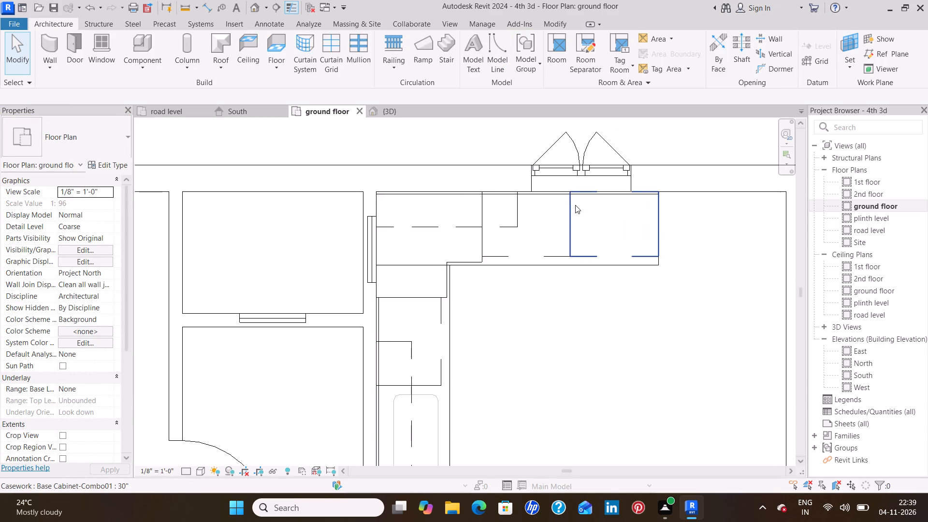
pyautogui.click(569, 179)
pyautogui.press('Left')
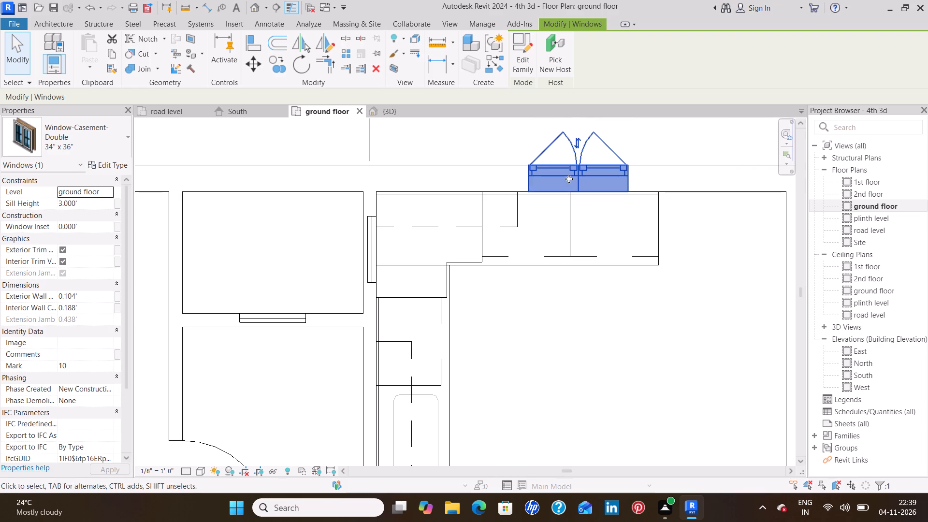
pyautogui.press('Escape')
pyautogui.scroll(-3, 594, 326)
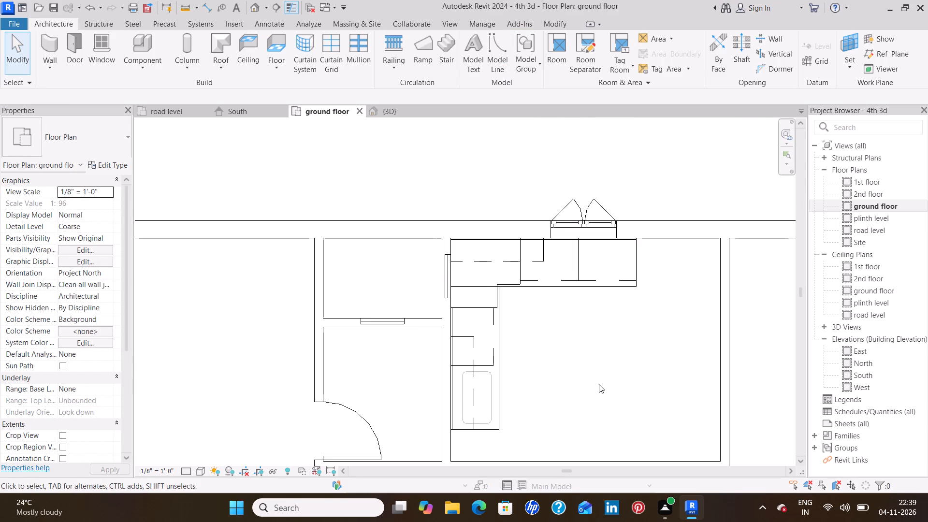
# Browse the component family library, checking the Wall Cabinets folder and the Duct folder's Fittings and Accessories, and return to the US folder.
pyautogui.moveTo(600, 385); pyautogui.dragTo(539, 247, button='middle')
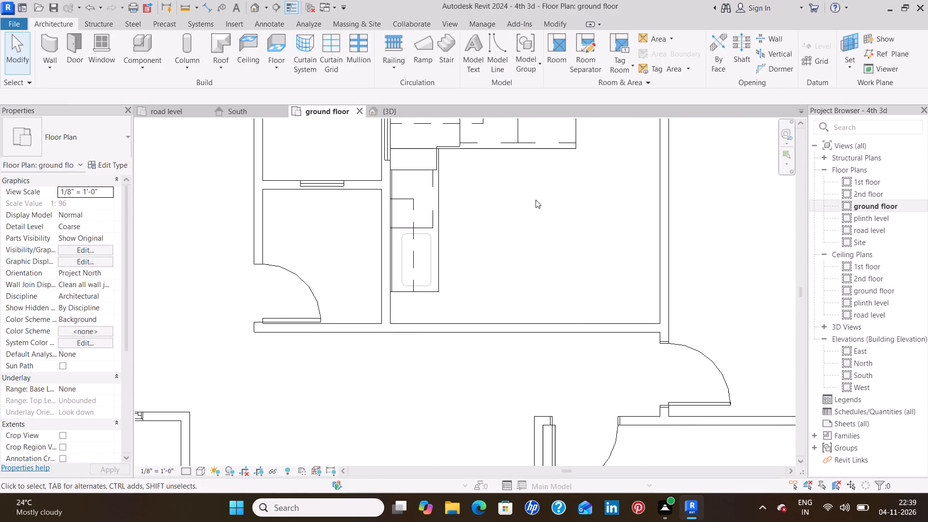
pyautogui.moveTo(529, 209); pyautogui.dragTo(497, 288, button='middle')
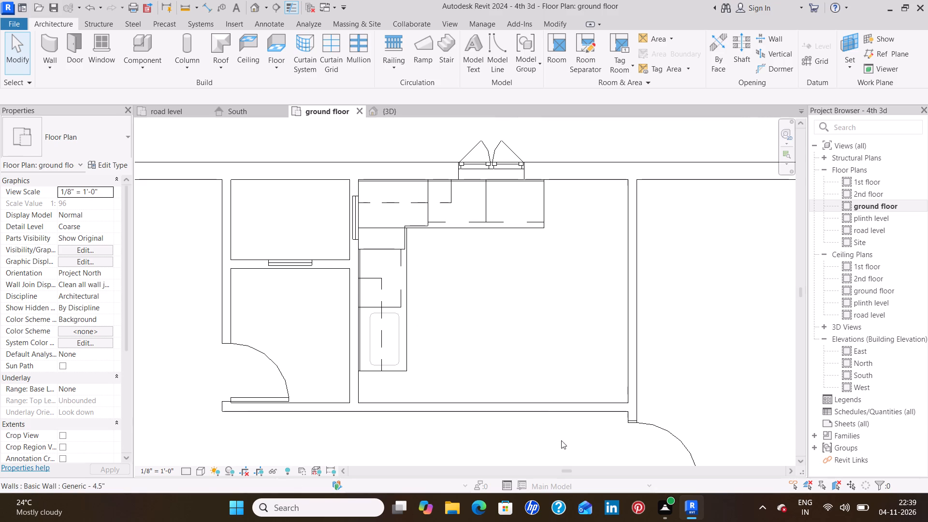
pyautogui.click(145, 44)
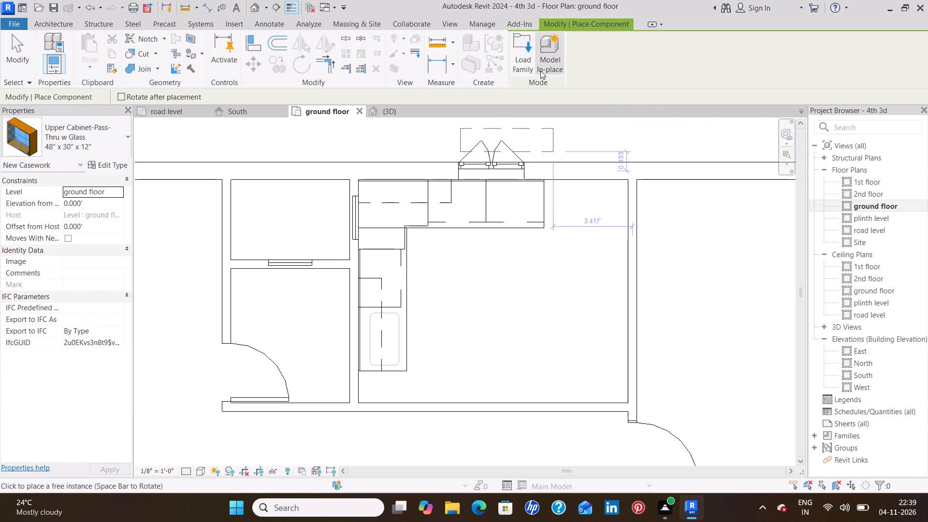
pyautogui.click(526, 68)
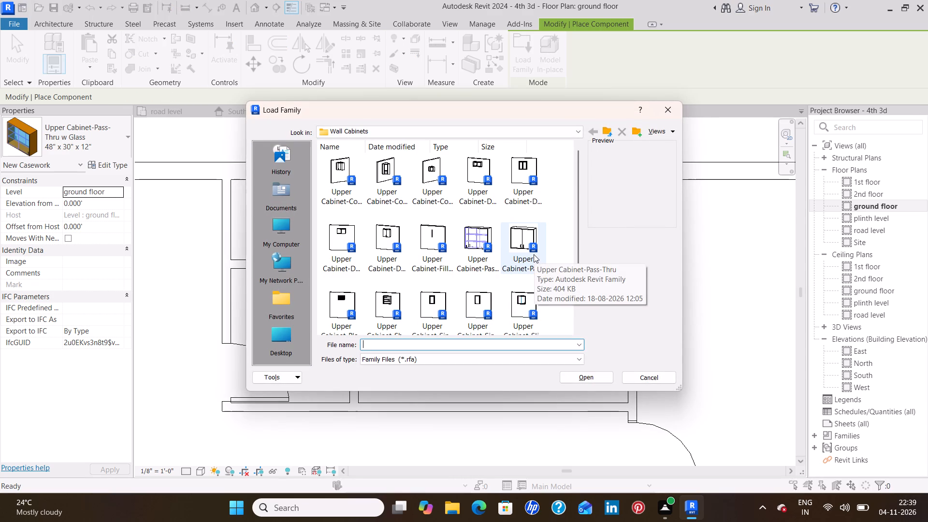
pyautogui.scroll(-3, 524, 261)
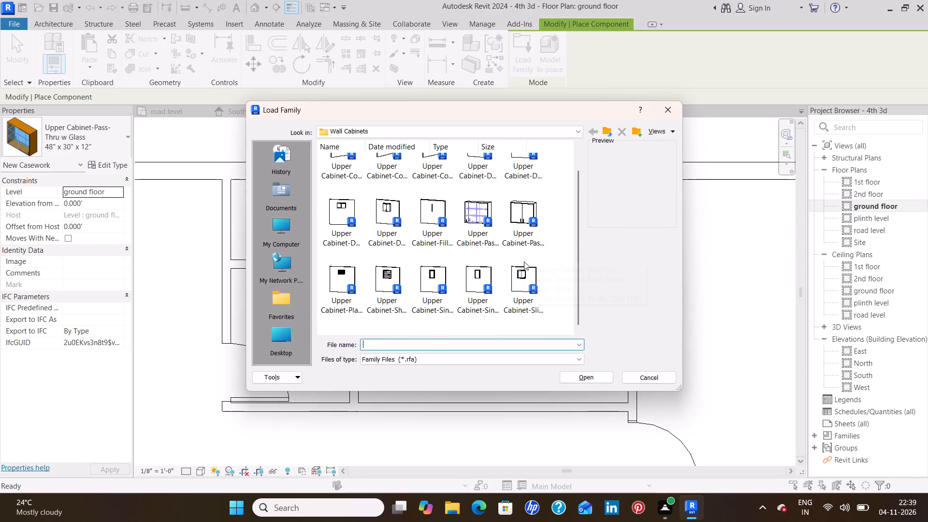
pyautogui.scroll(-2, 524, 262)
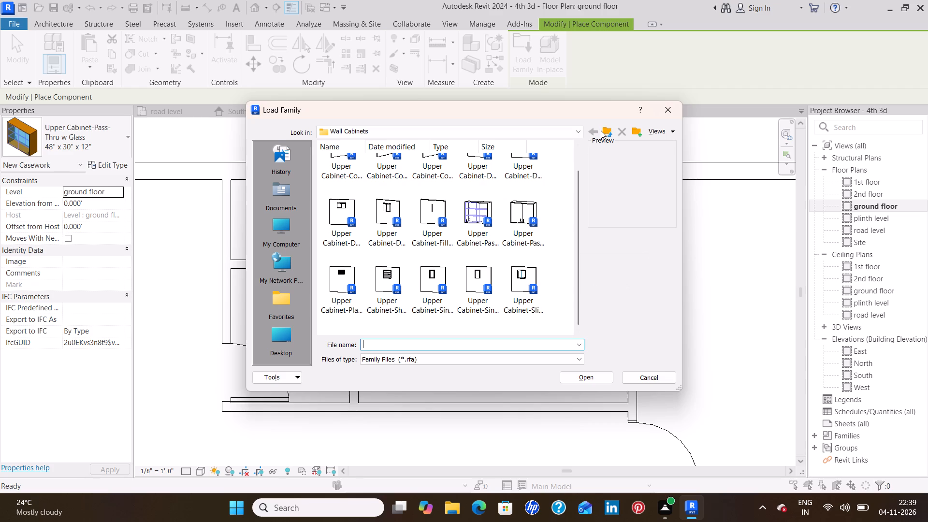
pyautogui.click(605, 131)
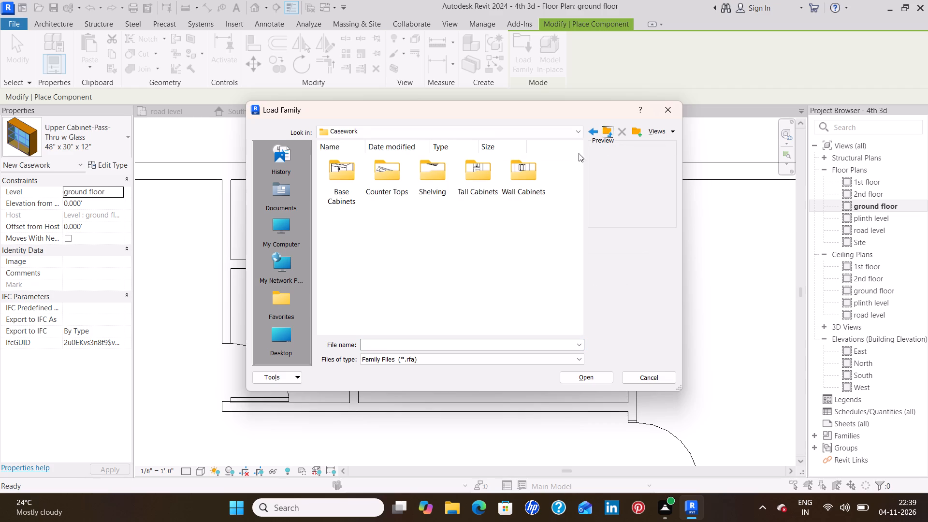
pyautogui.click(605, 131)
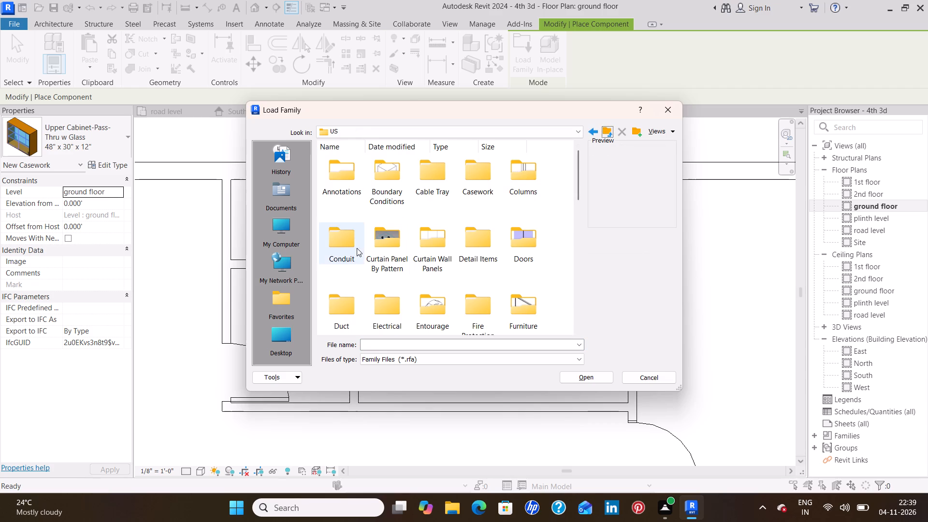
pyautogui.scroll(-1, 431, 251)
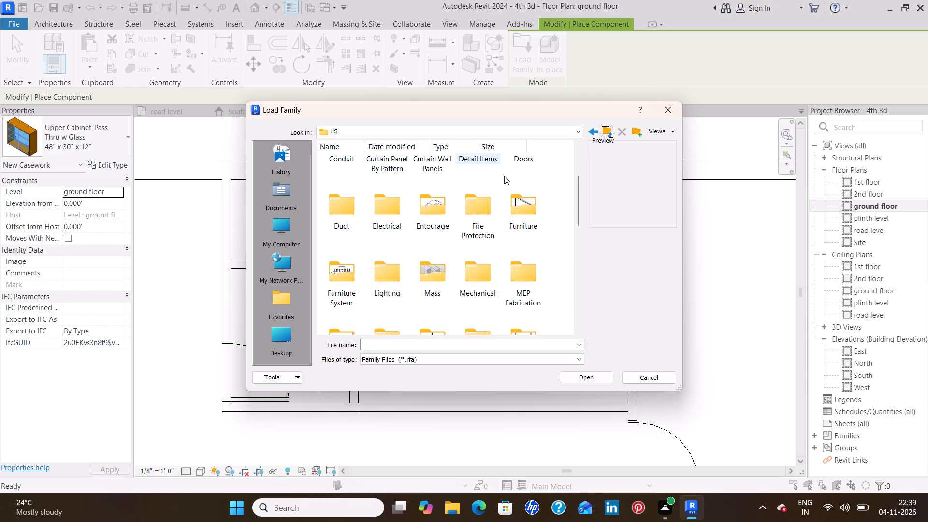
pyautogui.doubleClick(358, 217)
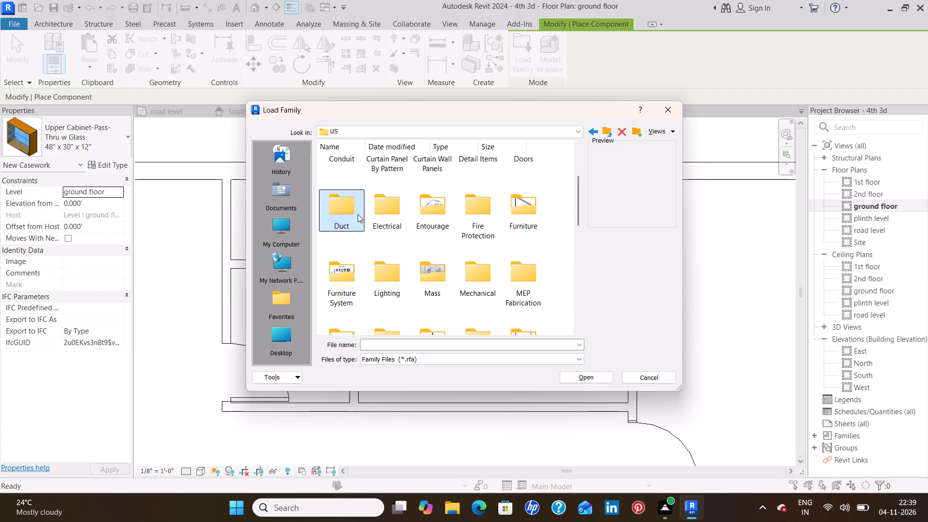
pyautogui.doubleClick(343, 210)
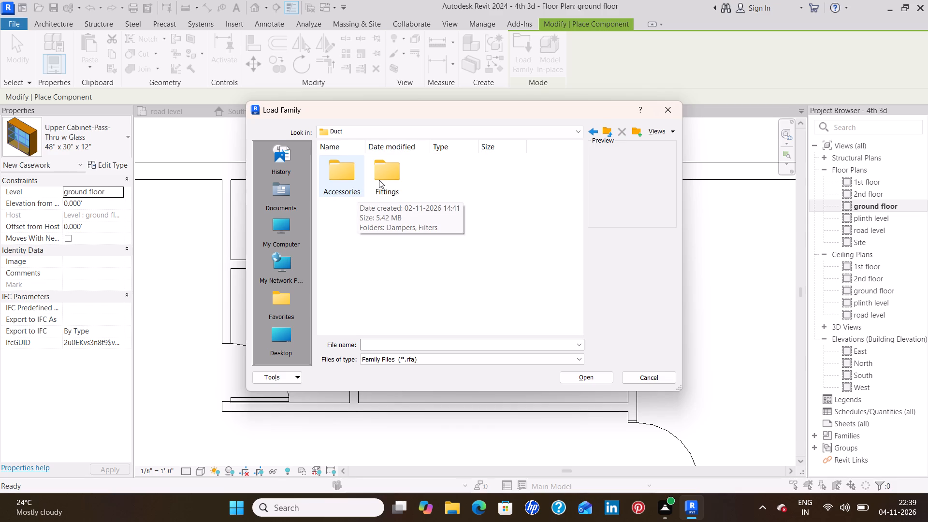
pyautogui.doubleClick(379, 180)
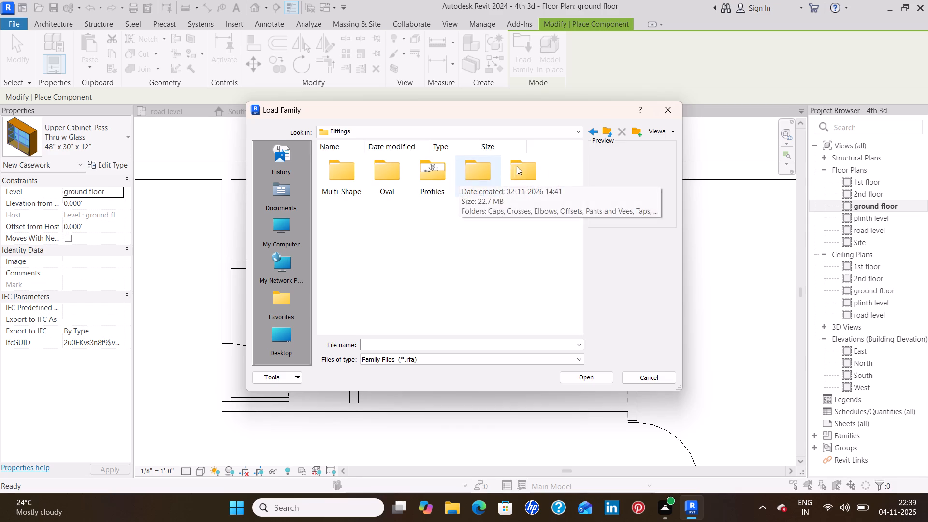
pyautogui.click(607, 136)
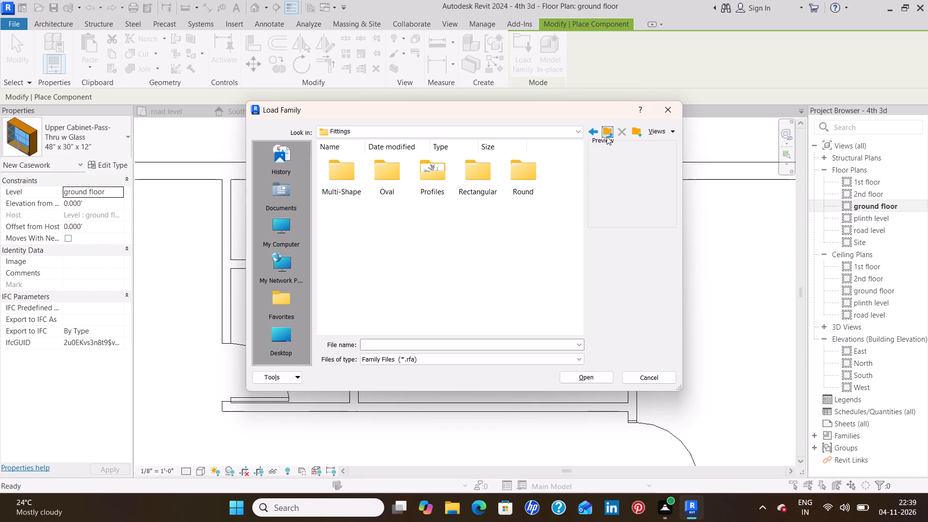
pyautogui.doubleClick(329, 170)
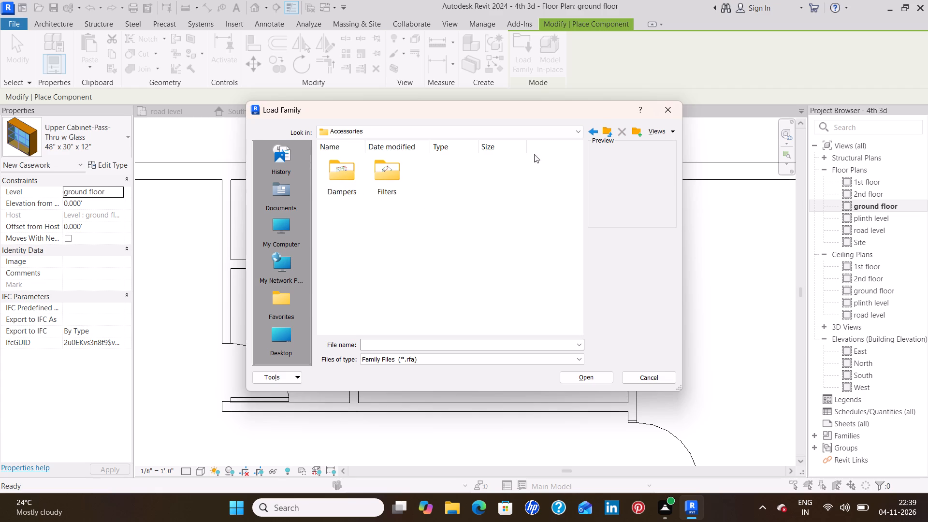
pyautogui.click(612, 135)
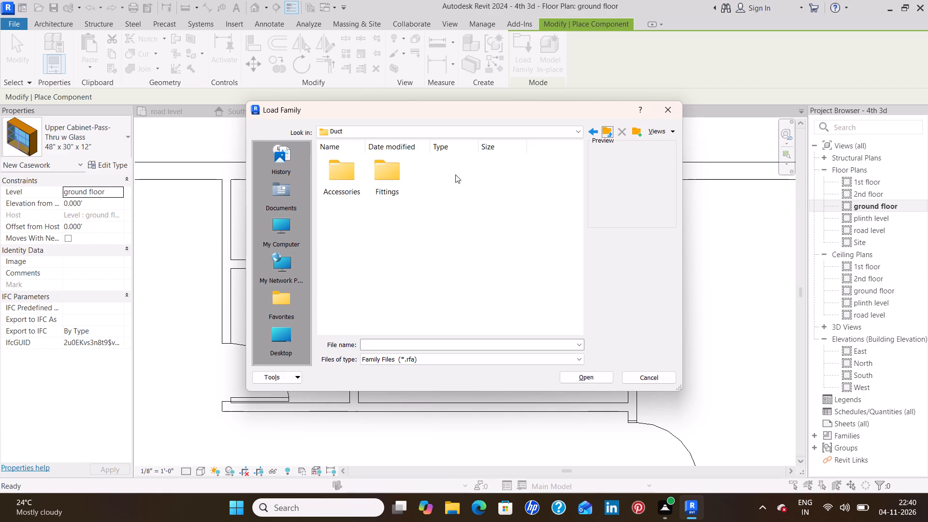
pyautogui.click(608, 140)
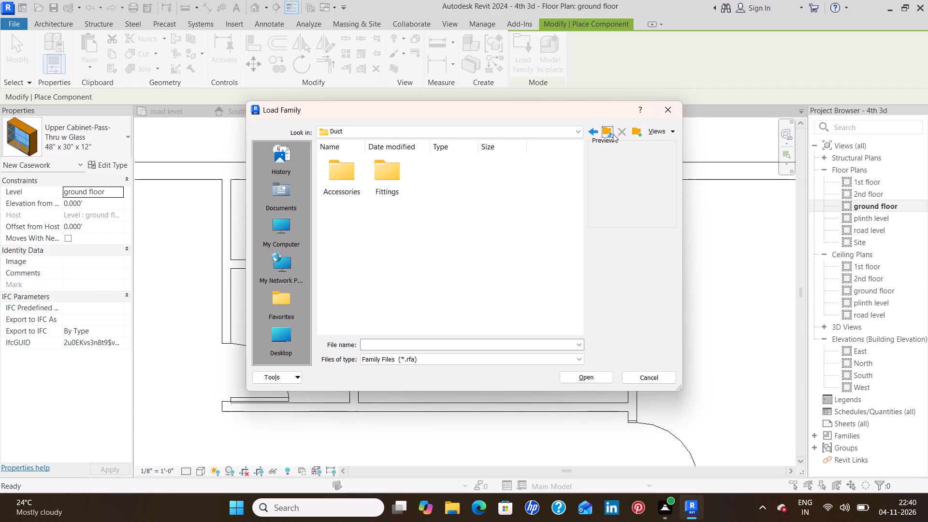
pyautogui.click(608, 132)
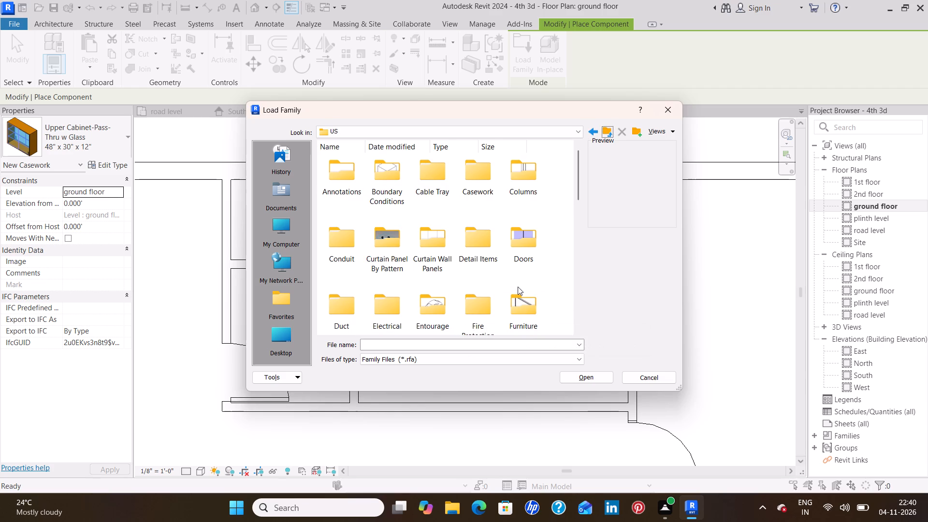
# Load the TV - Flat Screen family from the library's Furniture folder.
pyautogui.doubleClick(517, 303)
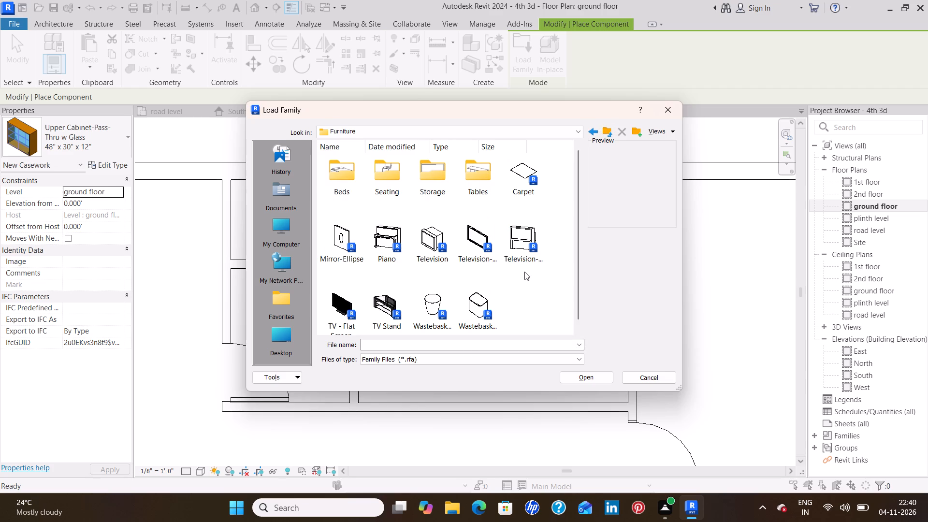
pyautogui.click(344, 313)
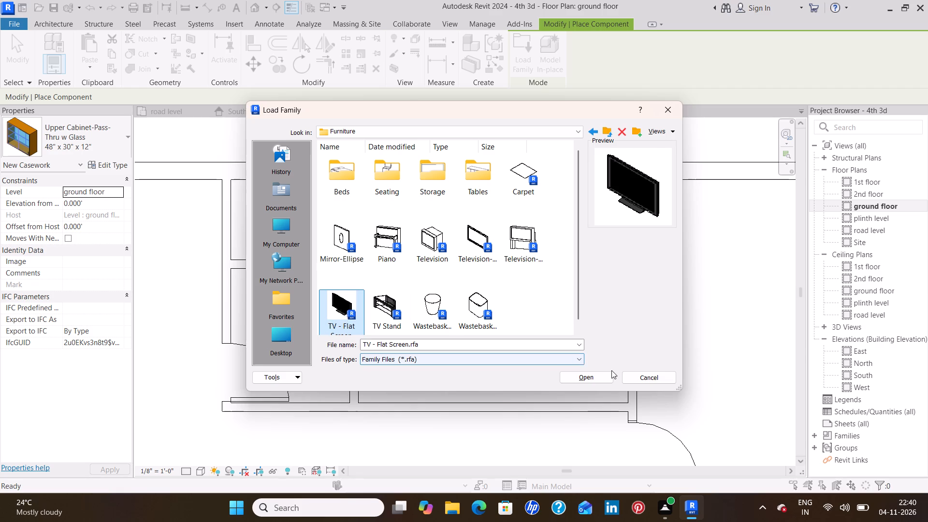
pyautogui.click(602, 376)
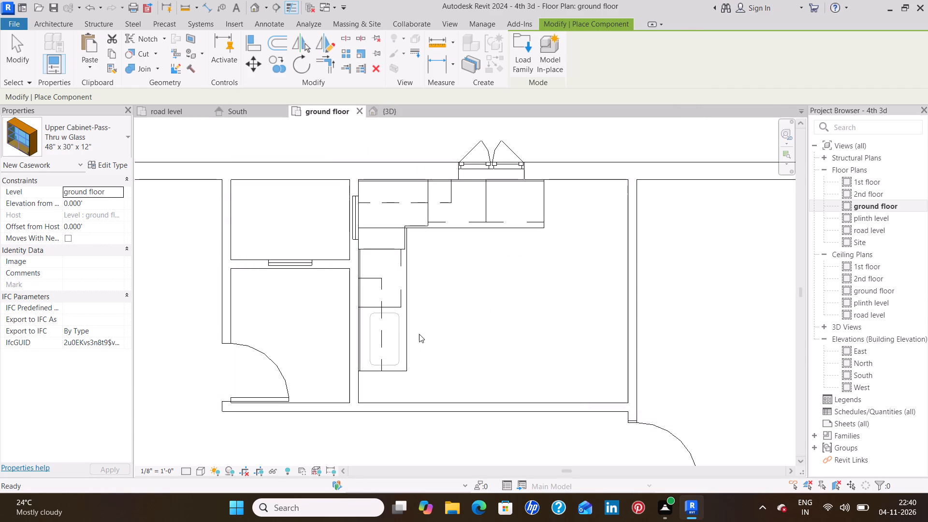
# Place a 50" TV - Flat Screen with its back to the entrance hall's exterior wall, about 7.5' from the entrance-door wall.
pyautogui.scroll(-3, 459, 327)
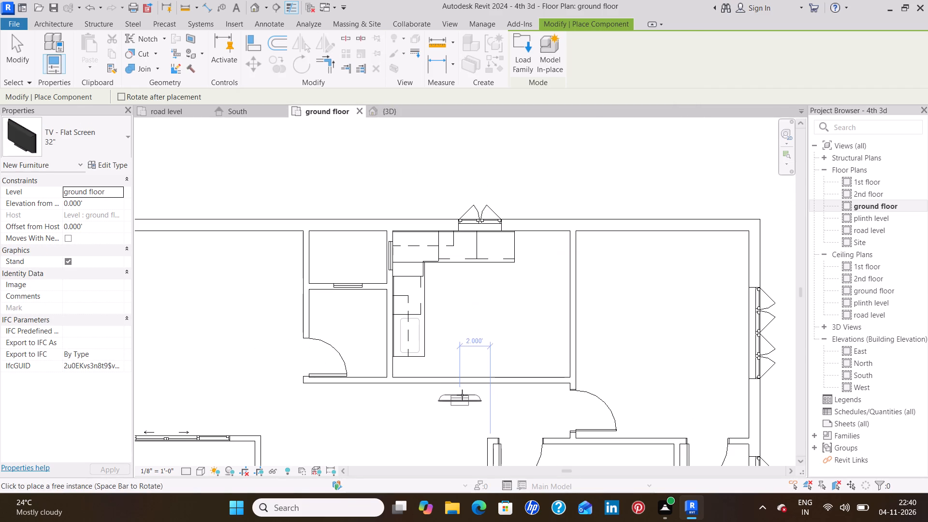
pyautogui.moveTo(465, 391); pyautogui.dragTo(468, 231, button='middle')
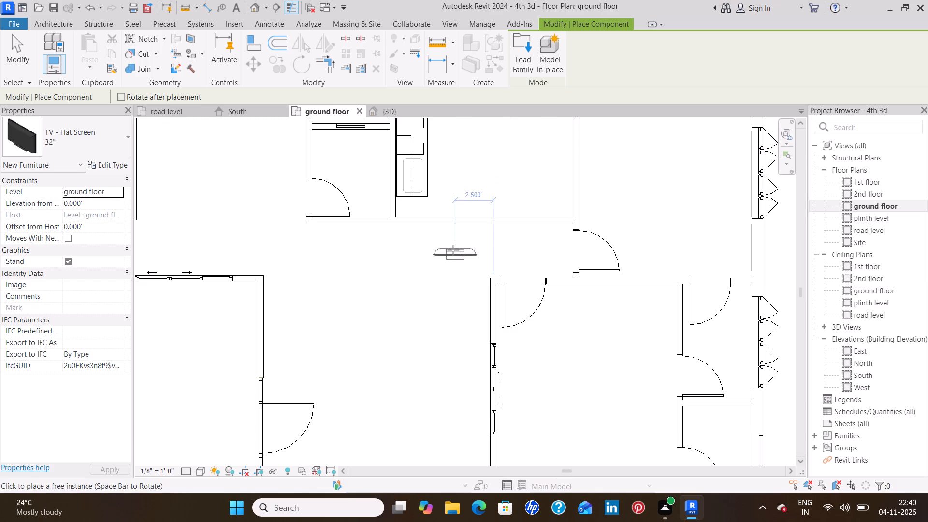
pyautogui.moveTo(415, 348); pyautogui.dragTo(415, 301, button='middle')
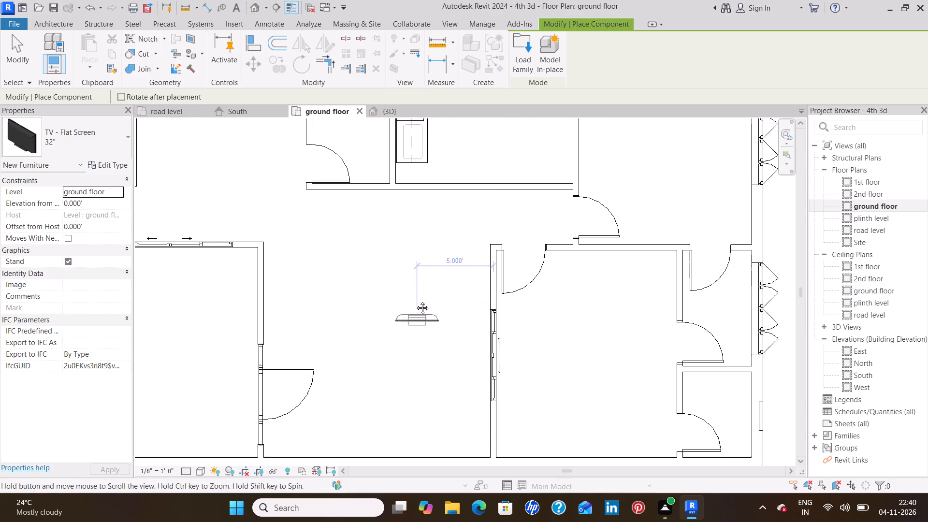
pyautogui.moveTo(415, 301); pyautogui.dragTo(423, 197, button='middle')
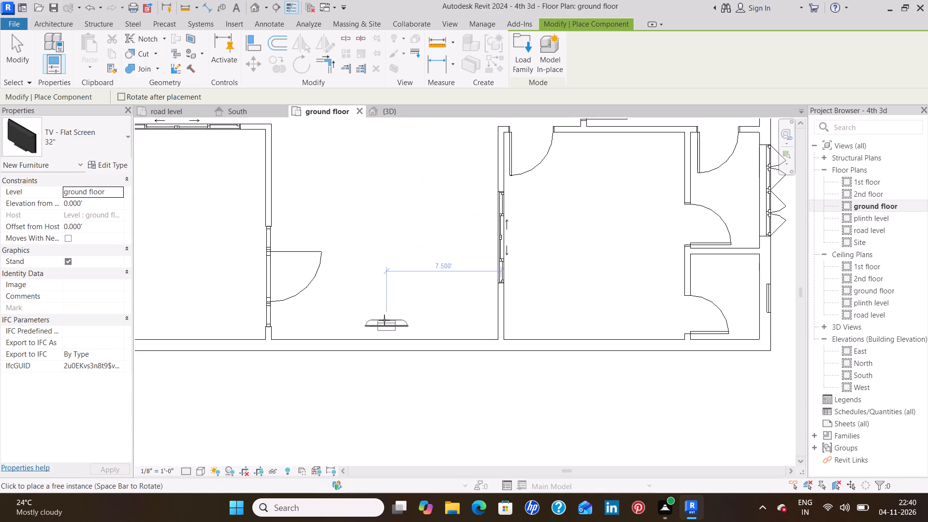
pyautogui.press('space')
pyautogui.press('space')
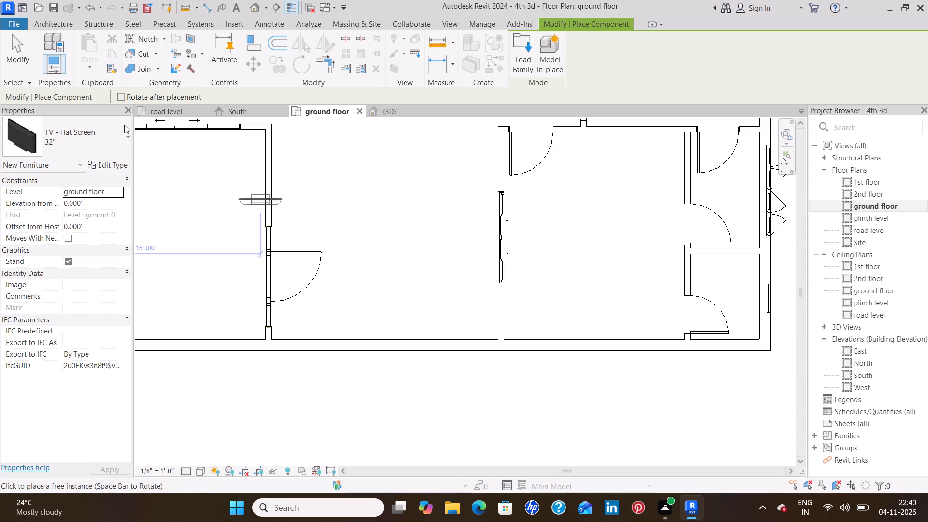
pyautogui.click(88, 137)
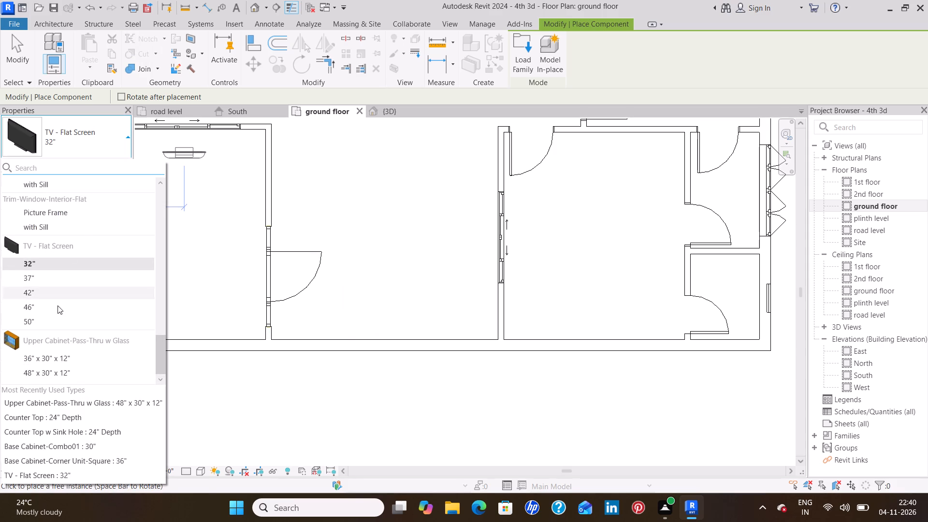
pyautogui.click(55, 325)
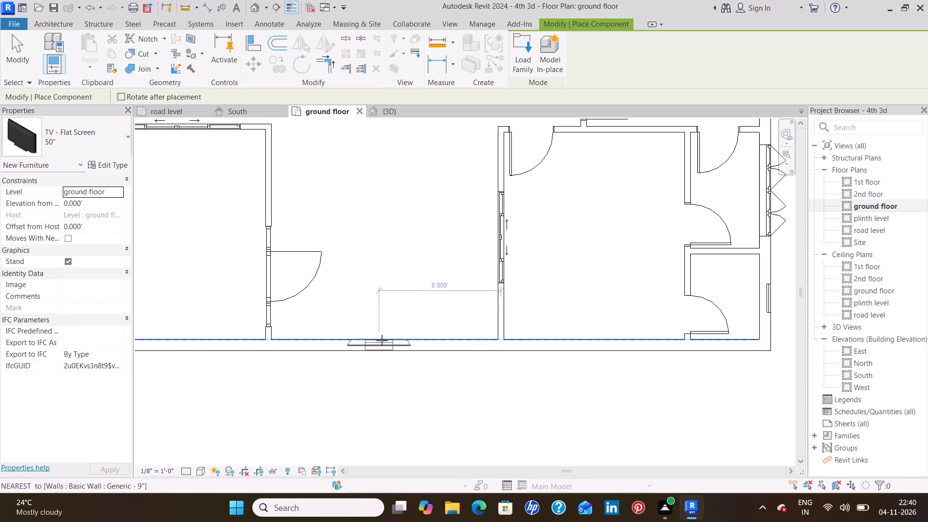
pyautogui.press('space')
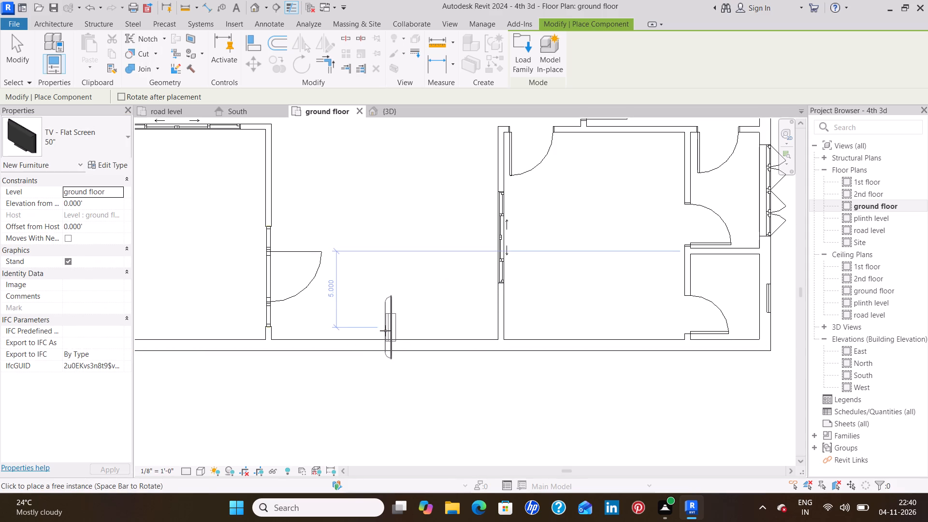
pyautogui.press('space')
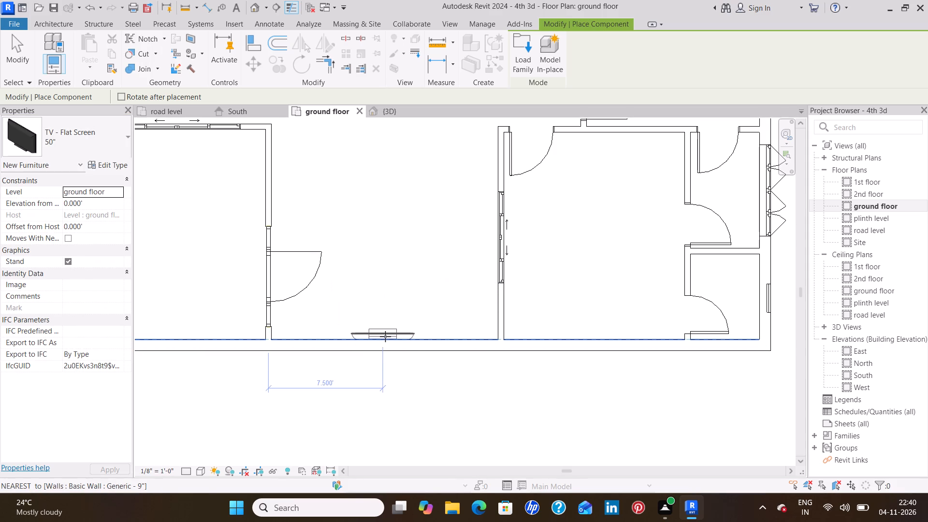
pyautogui.scroll(5, 385, 335)
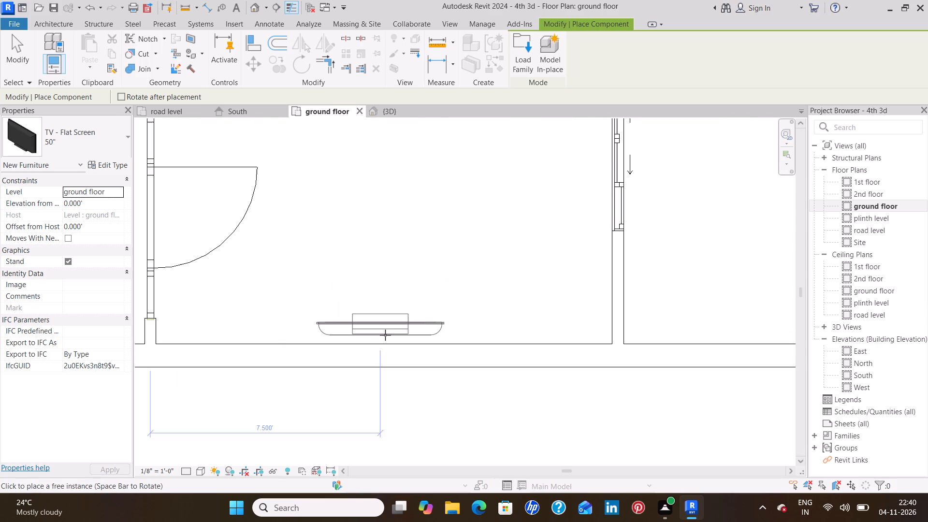
pyautogui.scroll(3, 385, 335)
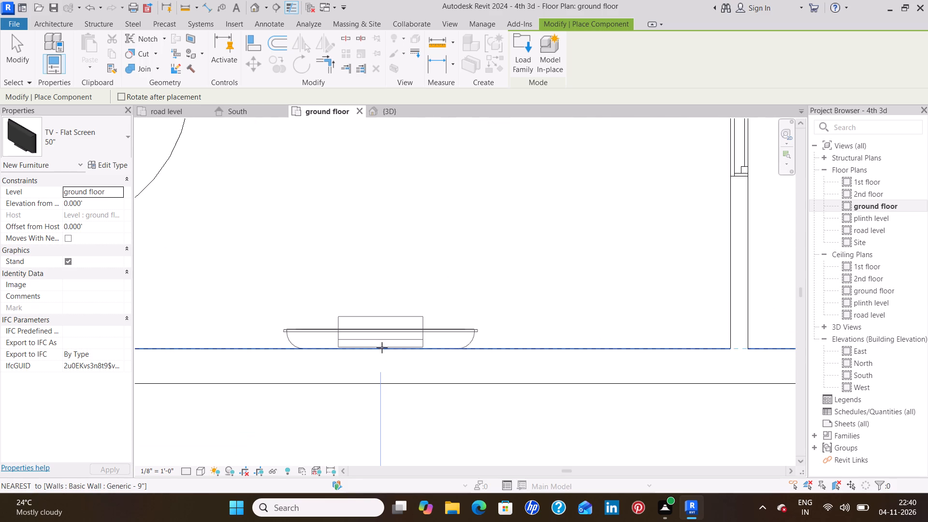
pyautogui.click(382, 342)
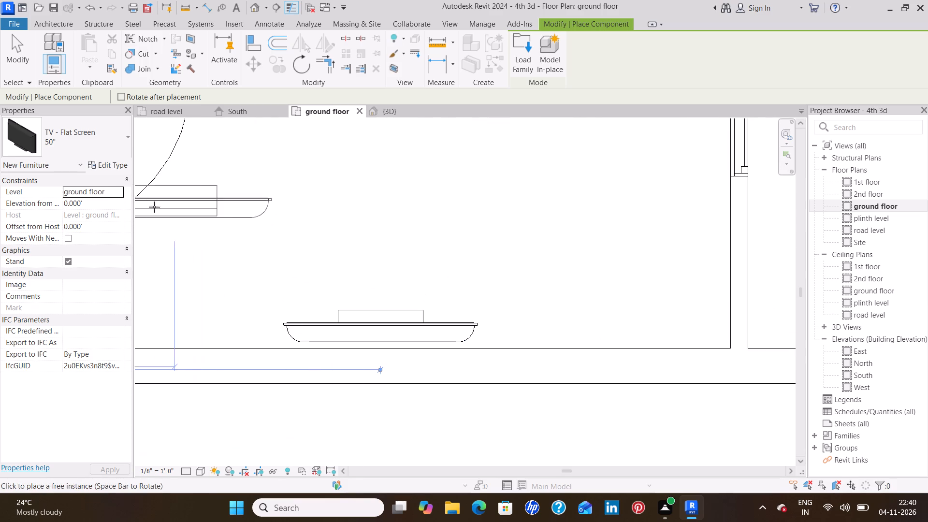
# Set the elevation from level for new TV - Flat Screen placements to 4' and end placement.
pyautogui.click(111, 203)
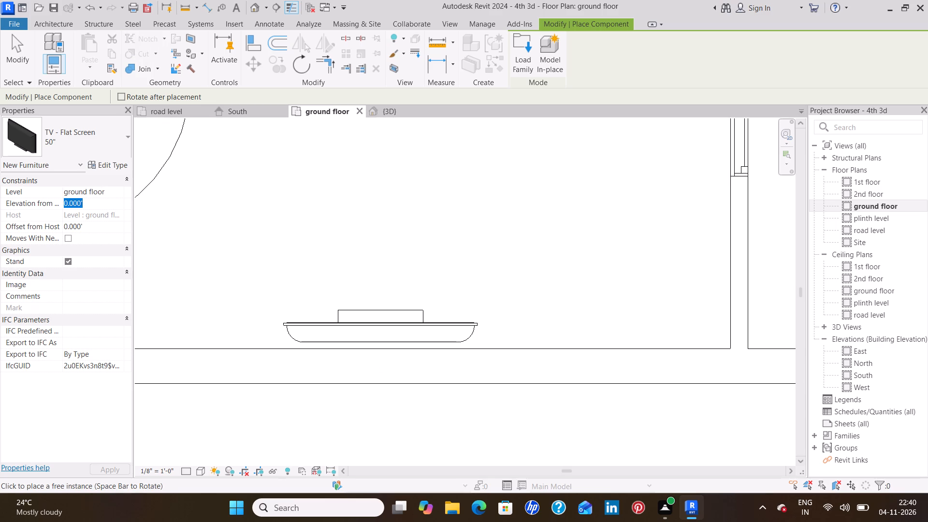
pyautogui.press('BackSpace')
pyautogui.press('4')
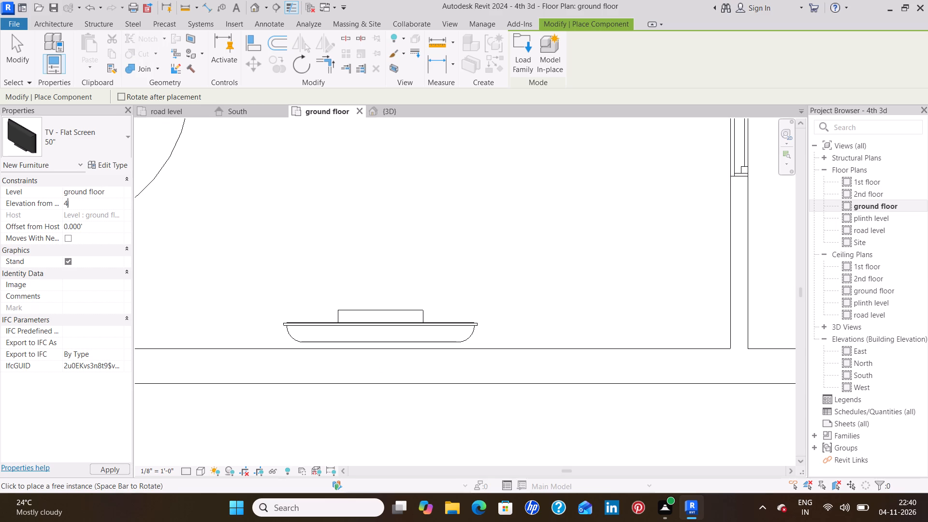
pyautogui.press("'")
pyautogui.click(111, 468)
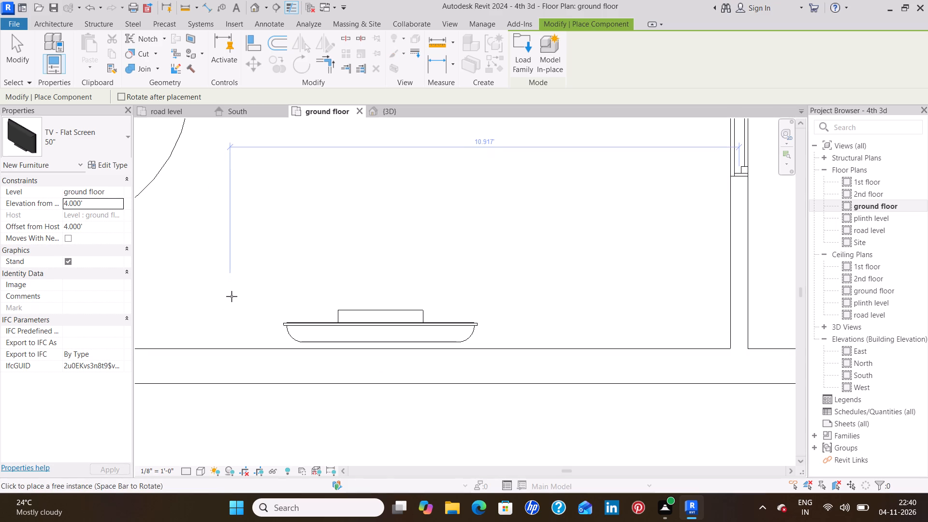
pyautogui.press('Escape')
# Set the placed 50" TV's elevation from level to 4'.
pyautogui.click(314, 322)
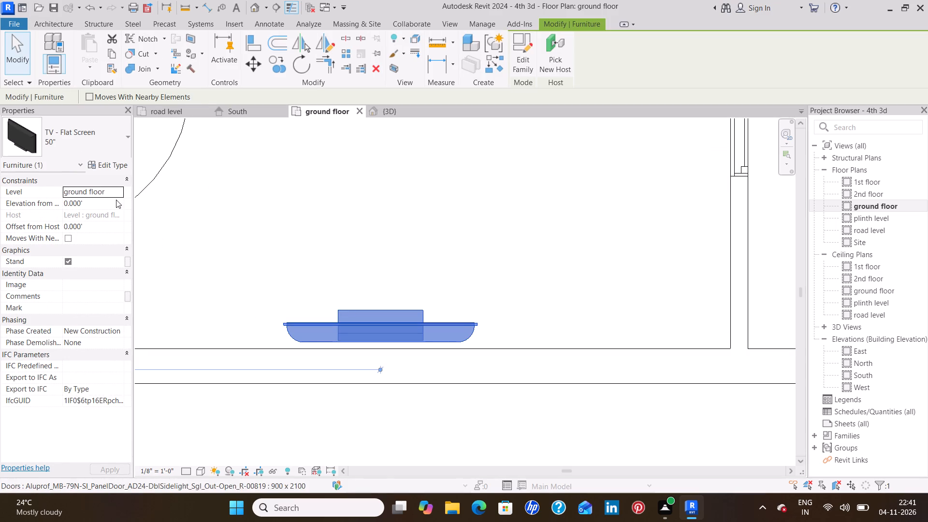
pyautogui.click(98, 201)
pyautogui.press('BackSpace')
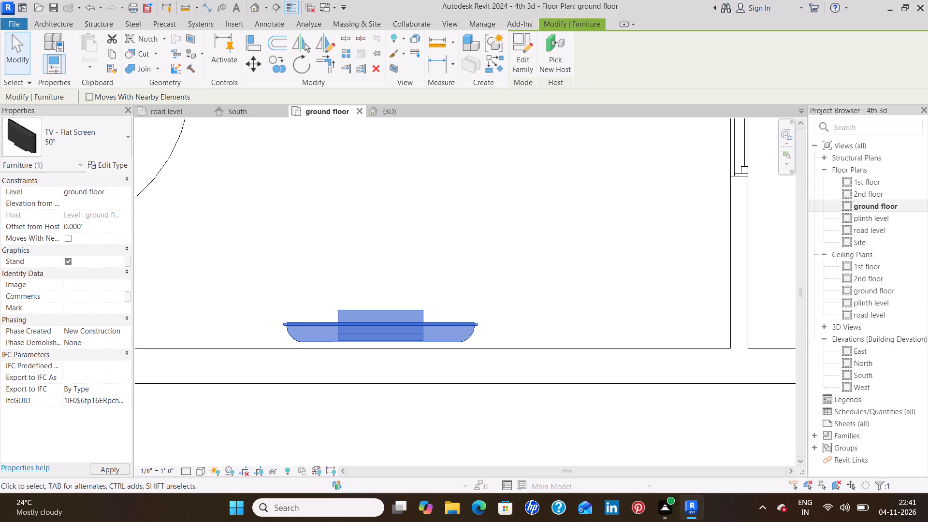
pyautogui.press('4')
pyautogui.press("'")
pyautogui.click(114, 466)
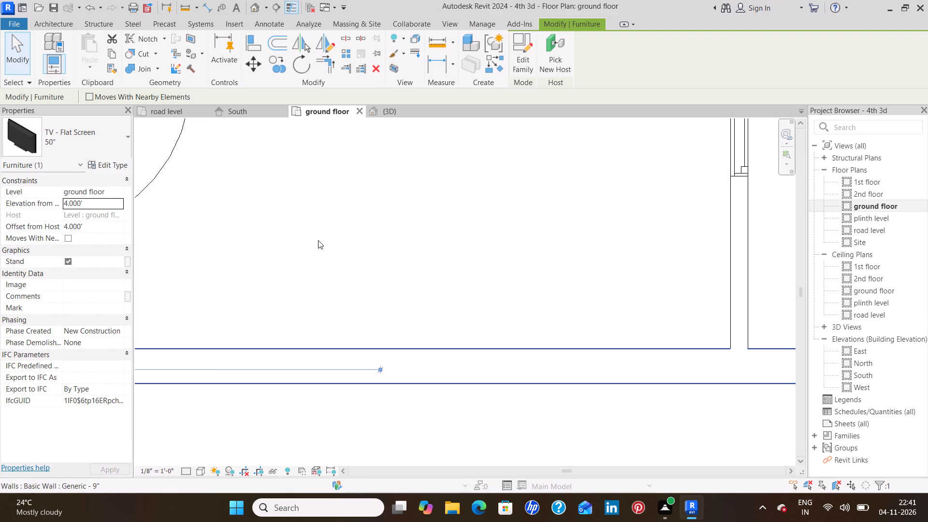
pyautogui.scroll(-10, 317, 241)
pyautogui.press('Escape')
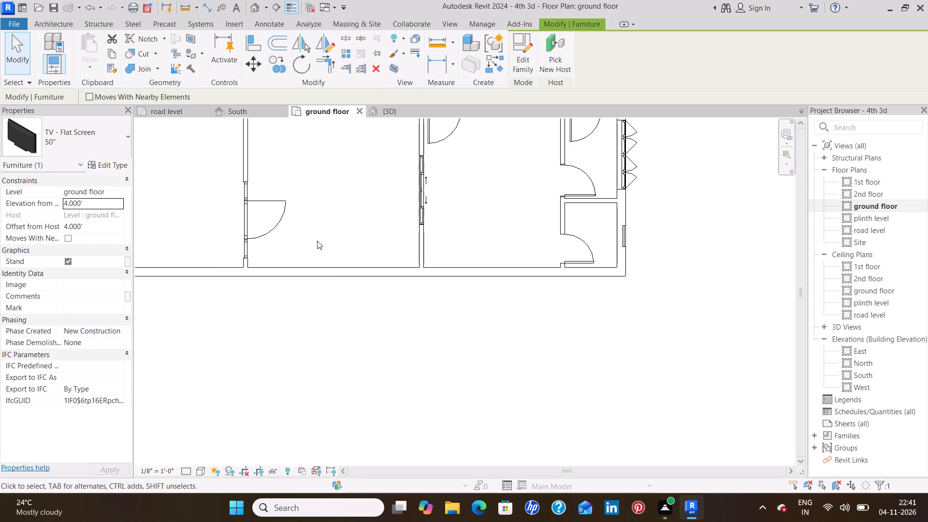
# In the 3D view, set the top constraint of the overly tall partition between the two small rooms beside the kitchen to Up to level: 1st floor.
pyautogui.scroll(-3, 342, 201)
pyautogui.moveTo(339, 179); pyautogui.dragTo(332, 261, button='middle')
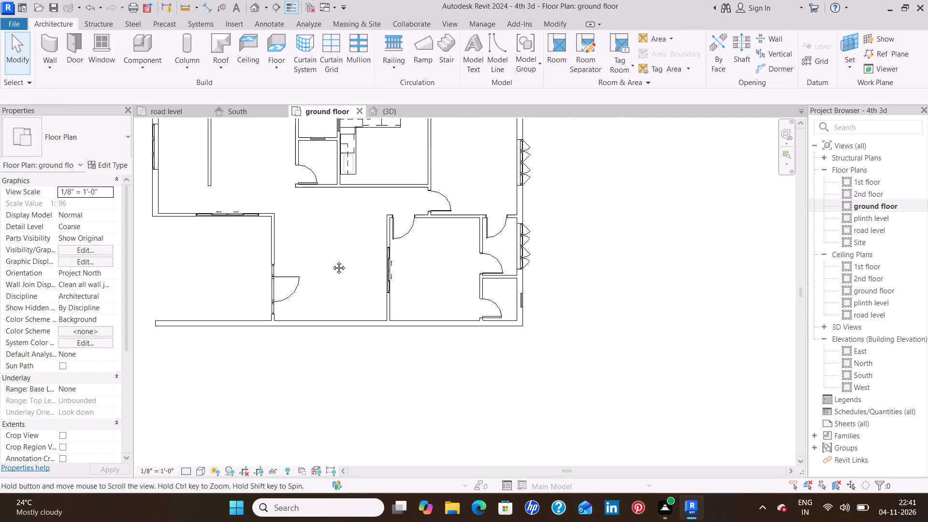
pyautogui.moveTo(332, 261); pyautogui.dragTo(327, 285, button='middle')
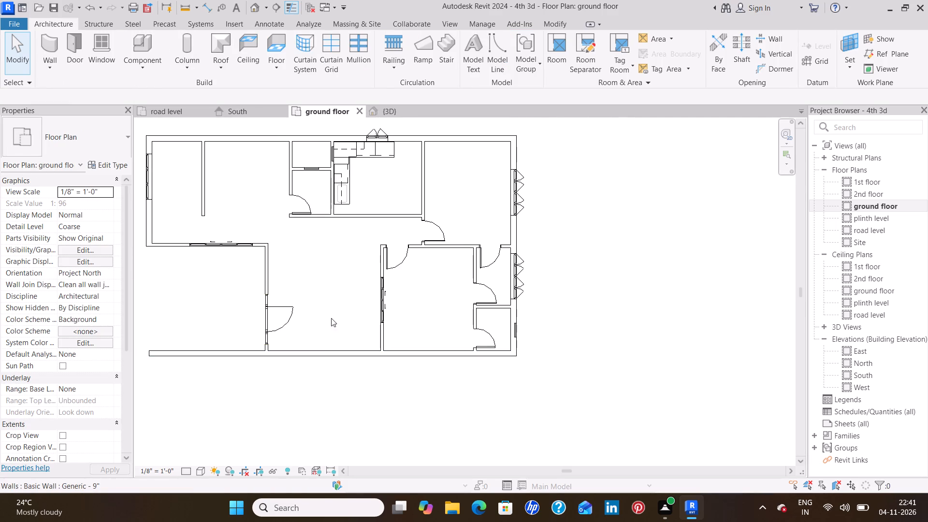
pyautogui.click(385, 110)
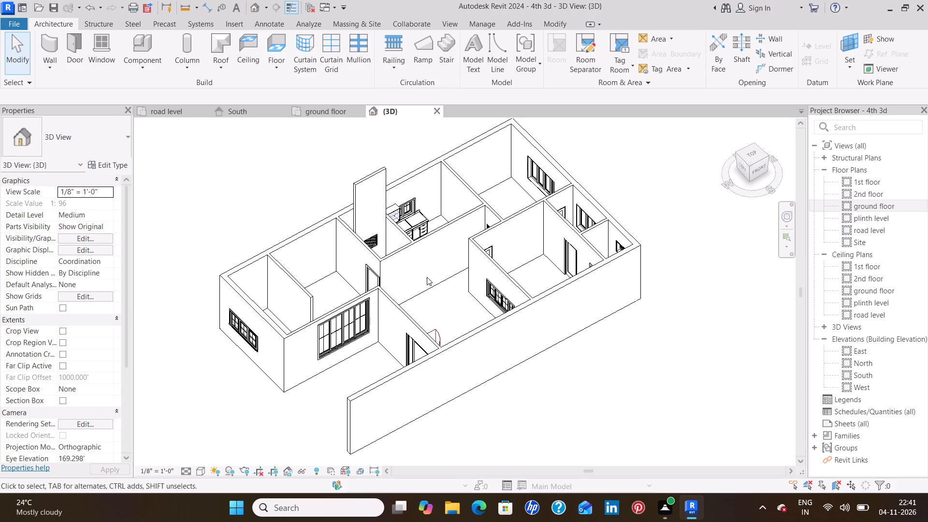
pyautogui.keyDown('shift'); pyautogui.moveTo(426, 281); pyautogui.dragTo(428, 284, button='middle'); pyautogui.keyUp('shift')
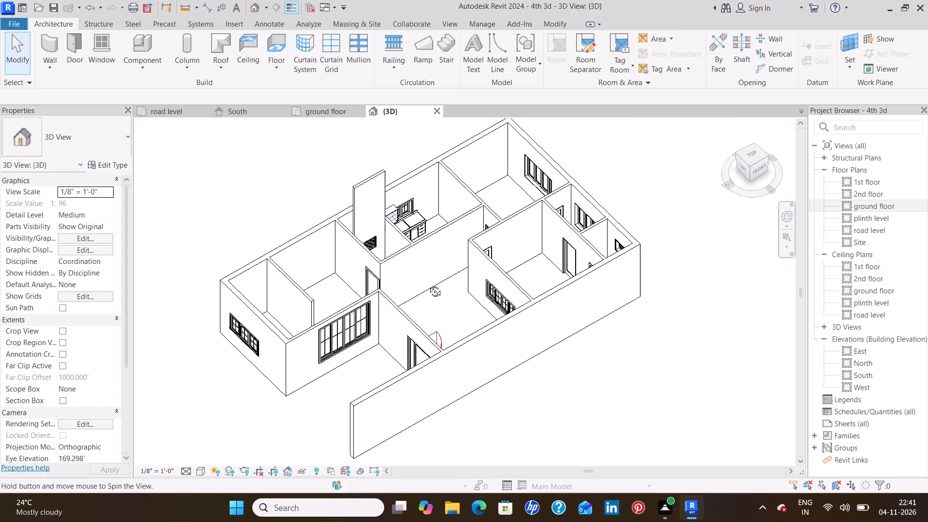
pyautogui.keyDown('shift'); pyautogui.moveTo(428, 284); pyautogui.dragTo(536, 378, button='middle'); pyautogui.keyUp('shift')
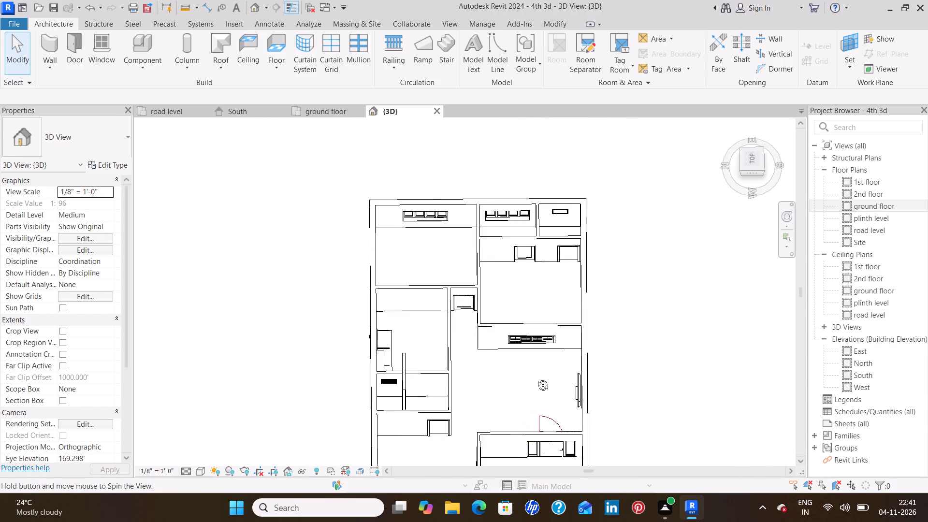
pyautogui.keyDown('shift'); pyautogui.moveTo(536, 378); pyautogui.dragTo(519, 378, button='middle'); pyautogui.keyUp('shift')
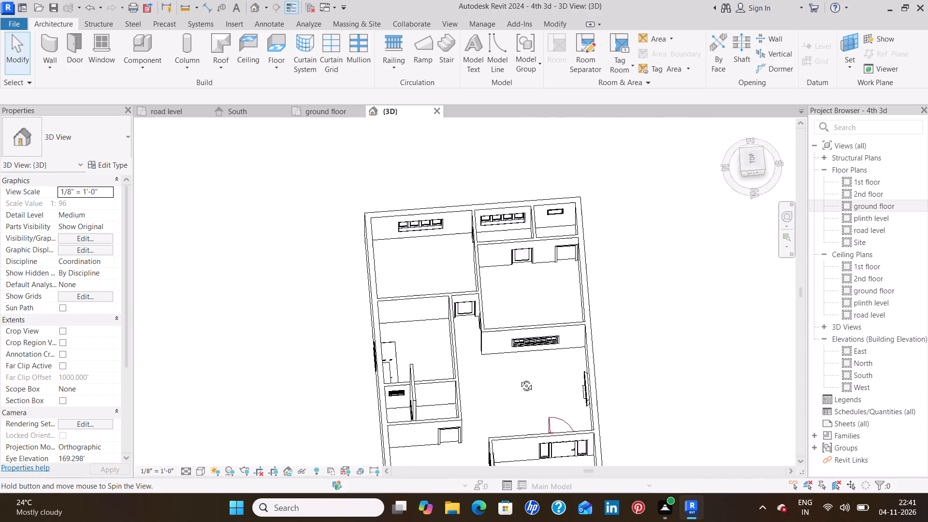
pyautogui.keyDown('shift'); pyautogui.moveTo(519, 378); pyautogui.dragTo(382, 320, button='middle'); pyautogui.keyUp('shift')
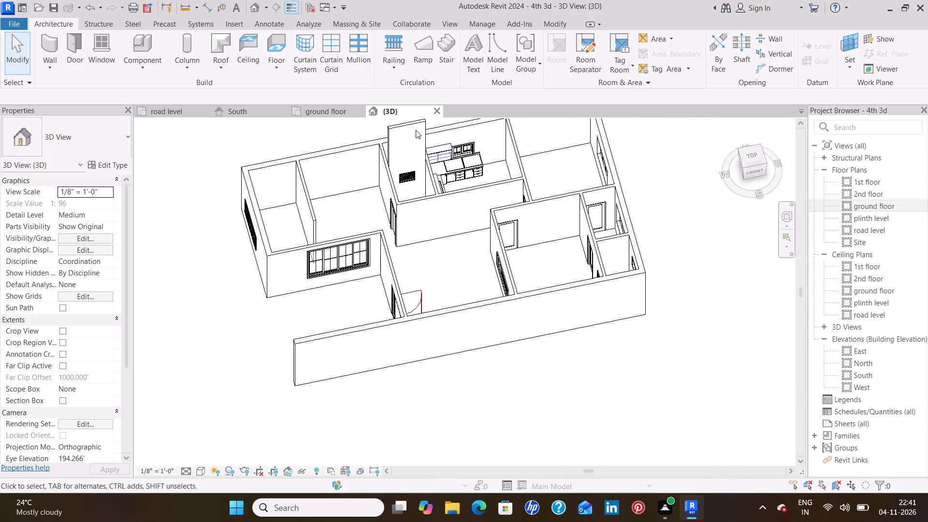
pyautogui.click(414, 120)
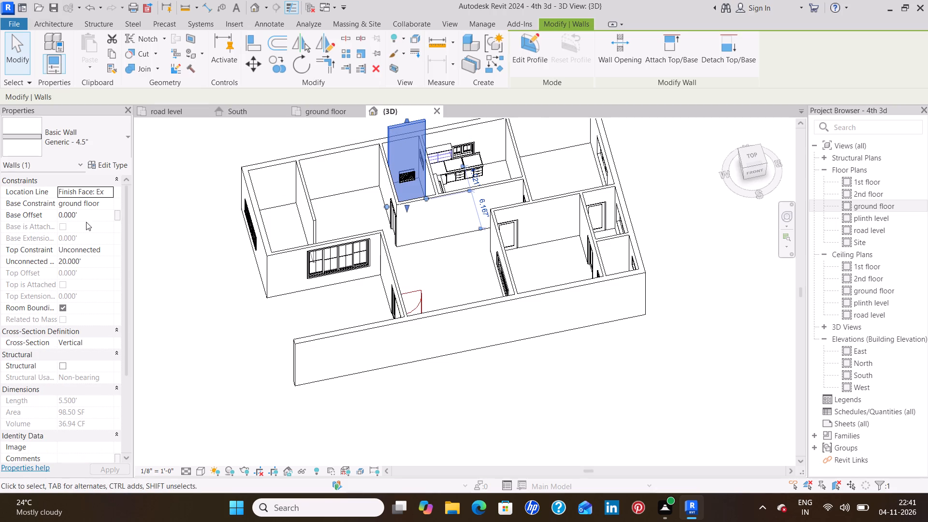
pyautogui.click(104, 249)
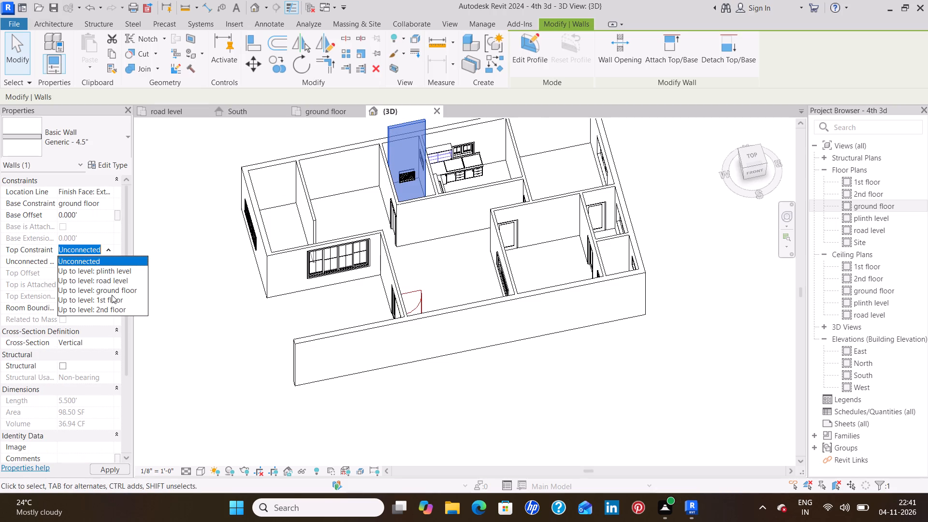
pyautogui.click(112, 298)
pyautogui.click(194, 231)
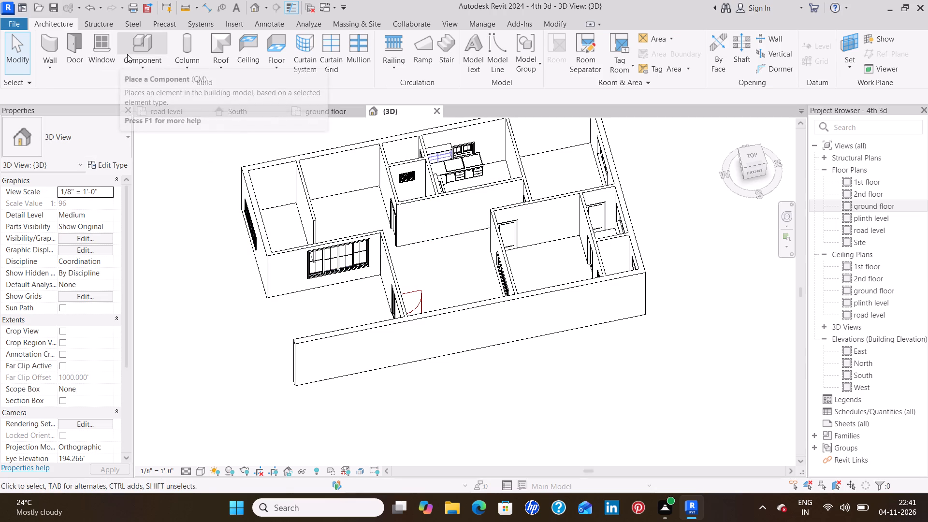
# In the ground floor plan, load the Bed-Box family from the Furniture Beds library for component placement.
pyautogui.click(322, 112)
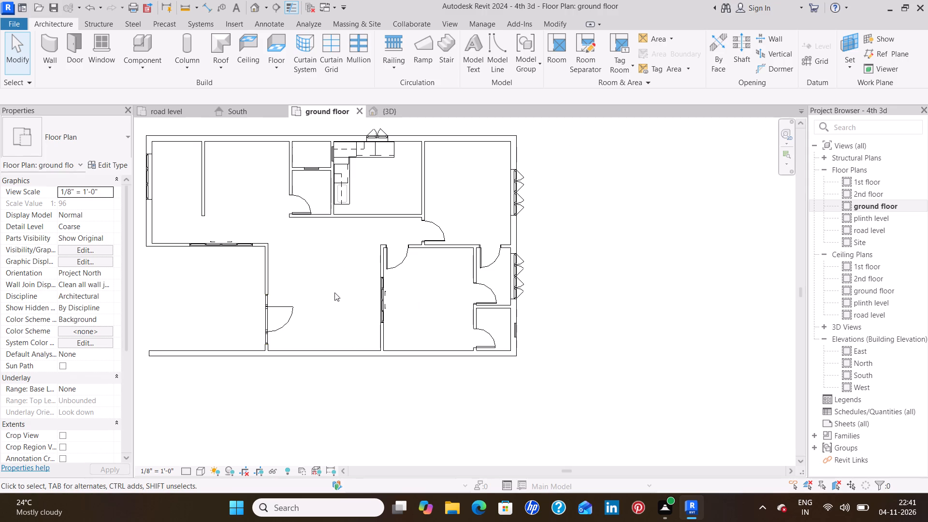
pyautogui.click(148, 44)
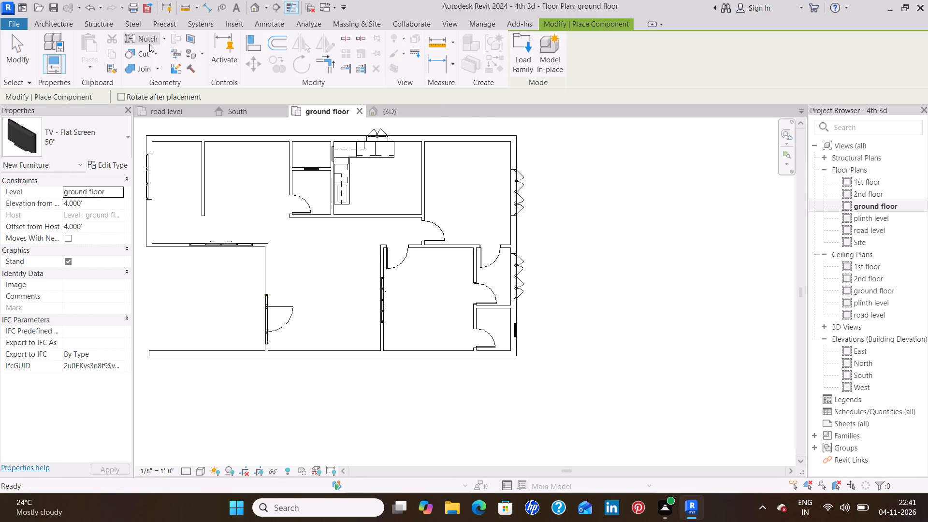
pyautogui.click(514, 65)
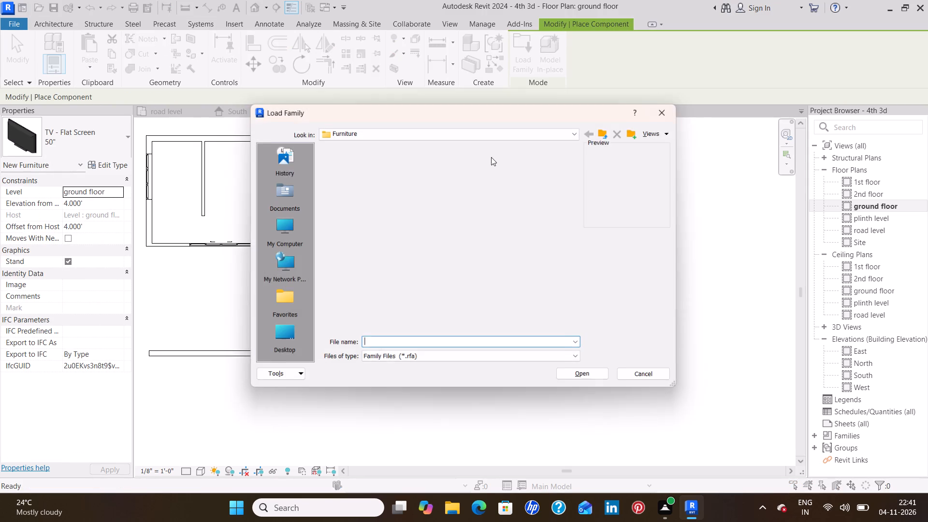
pyautogui.doubleClick(350, 174)
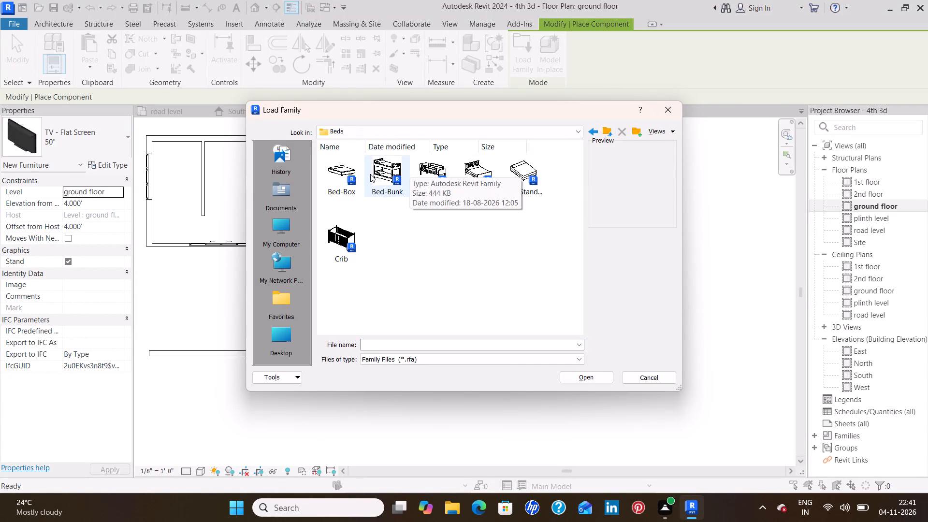
pyautogui.click(341, 172)
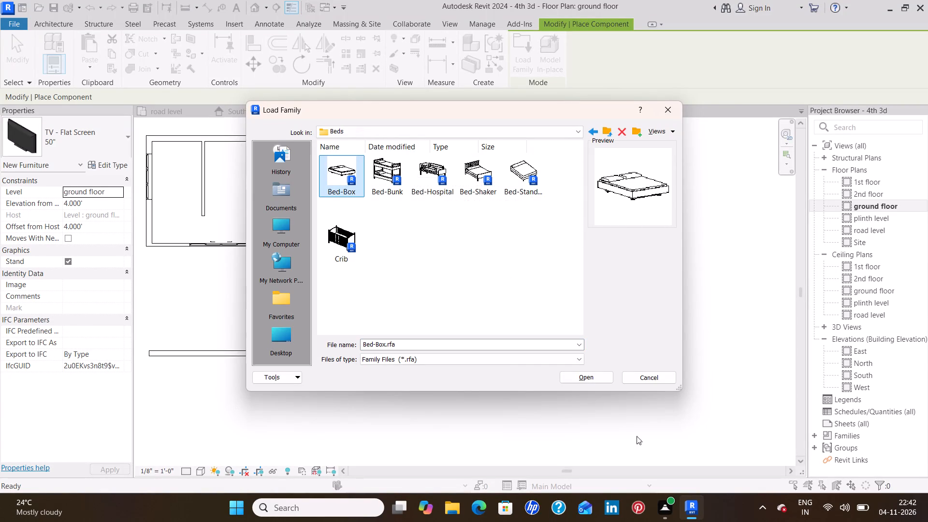
pyautogui.click(595, 380)
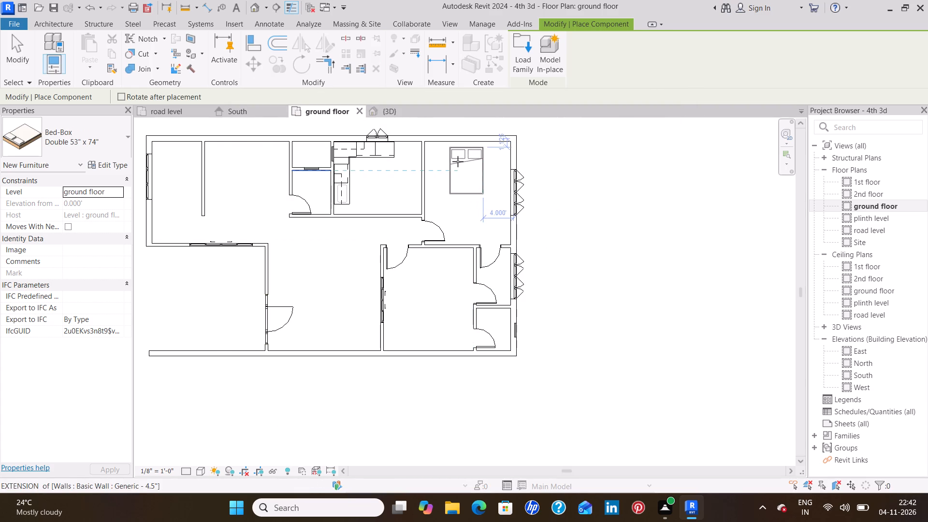
# Place a Double 53" x 74" Bed-Box in the bedroom beside the kitchen, headboard about 0.58' from the exterior wall and side about 3.58' from the window wall.
pyautogui.scroll(5, 458, 160)
pyautogui.moveTo(454, 174); pyautogui.dragTo(451, 185, button='middle')
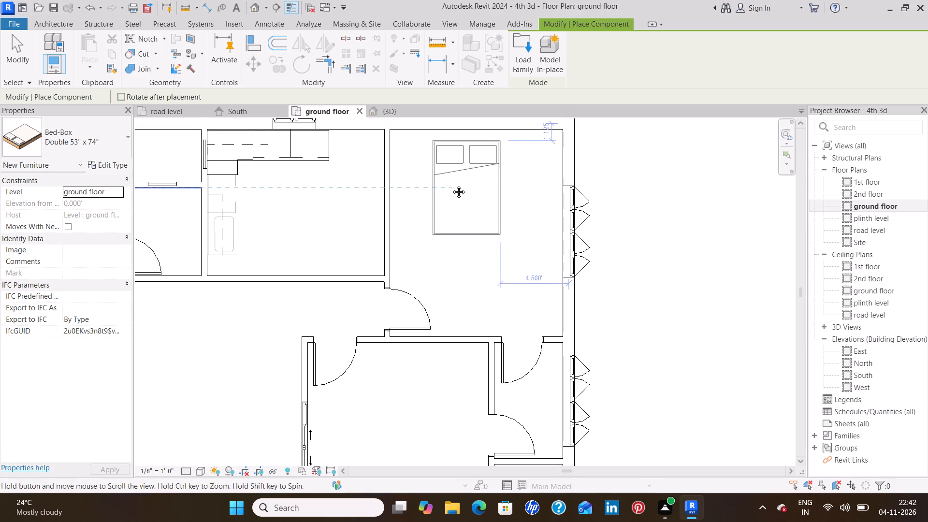
pyautogui.moveTo(451, 185); pyautogui.dragTo(449, 194, button='middle')
pyautogui.middleClick(449, 197)
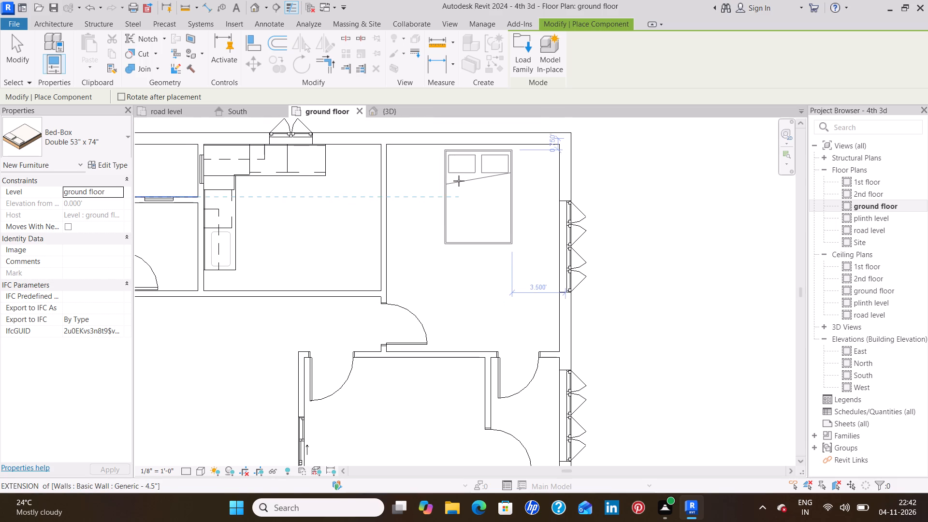
pyautogui.scroll(3, 459, 178)
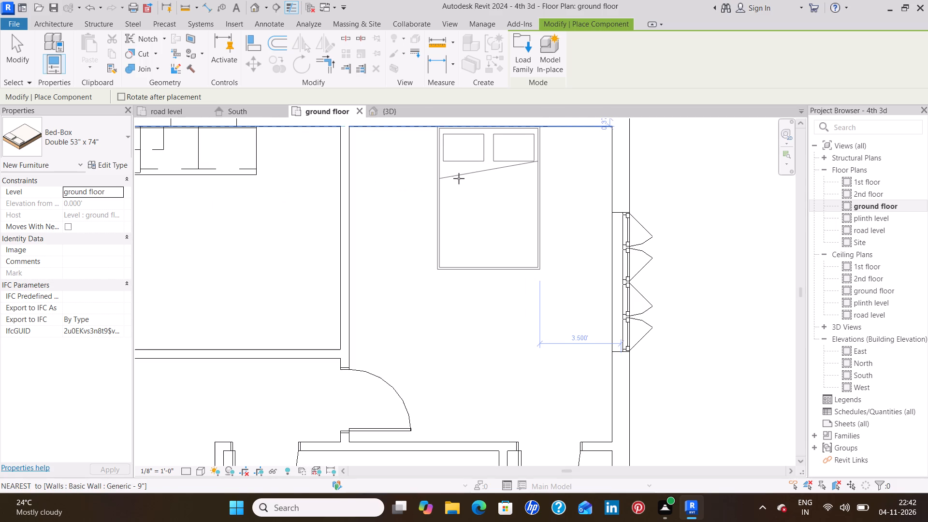
pyautogui.moveTo(459, 178); pyautogui.dragTo(451, 218, button='middle')
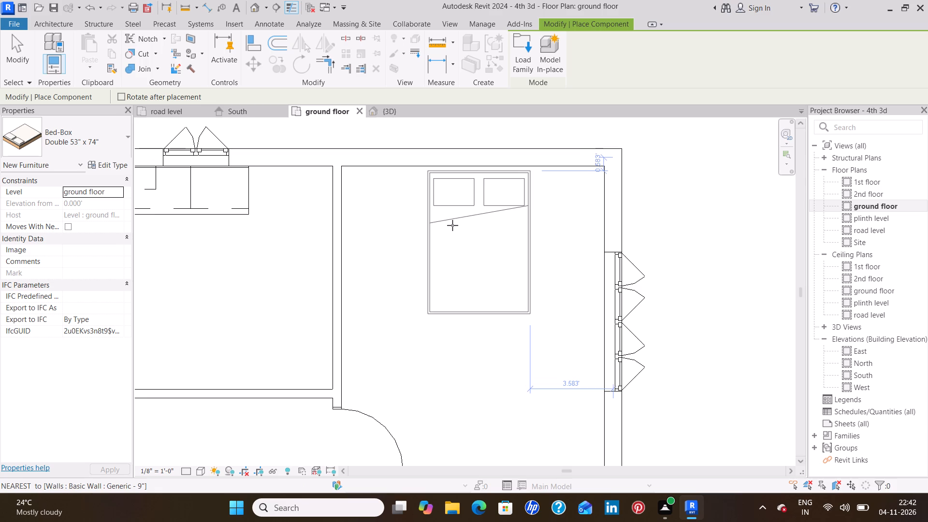
pyautogui.click(452, 225)
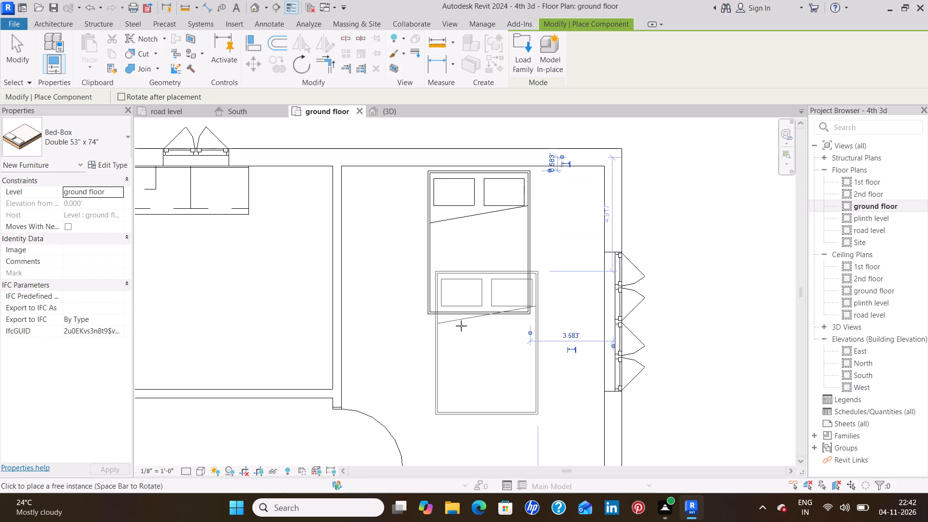
# Place a second Double Bed-Box, rotated 180°, in the other bedroom, headboard about 0.75' from the exterior wall and about 4.5' from the living room partition.
pyautogui.scroll(-9, 461, 327)
pyautogui.moveTo(443, 383); pyautogui.dragTo(452, 290, button='middle')
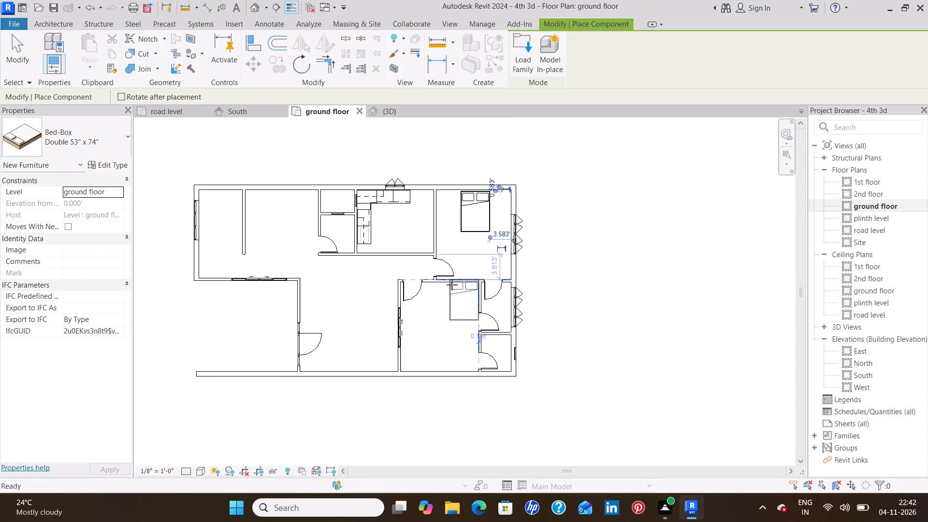
pyautogui.scroll(8, 431, 345)
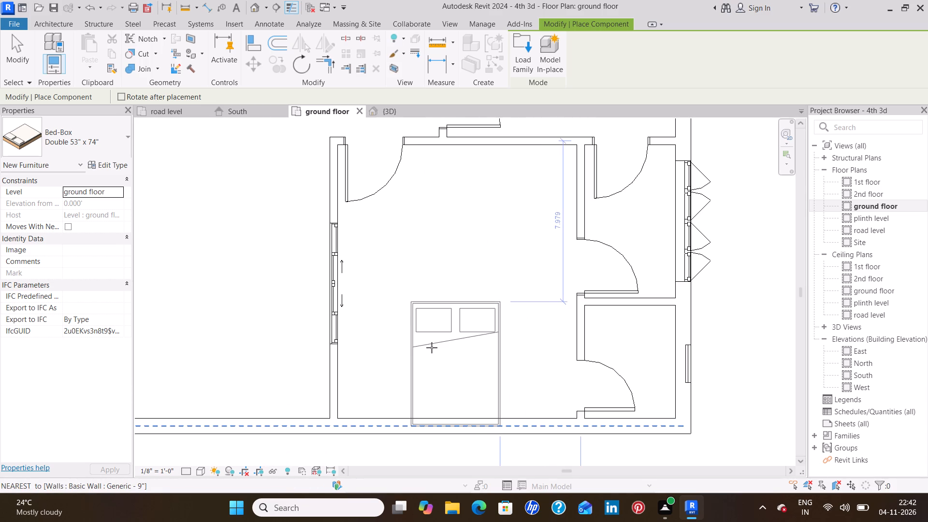
pyautogui.press('space')
pyautogui.press('space')
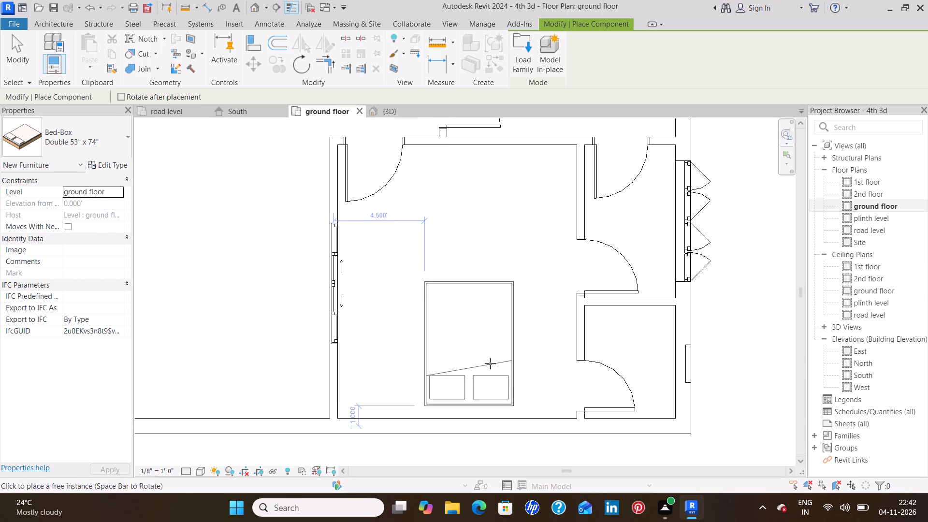
pyautogui.scroll(4, 490, 365)
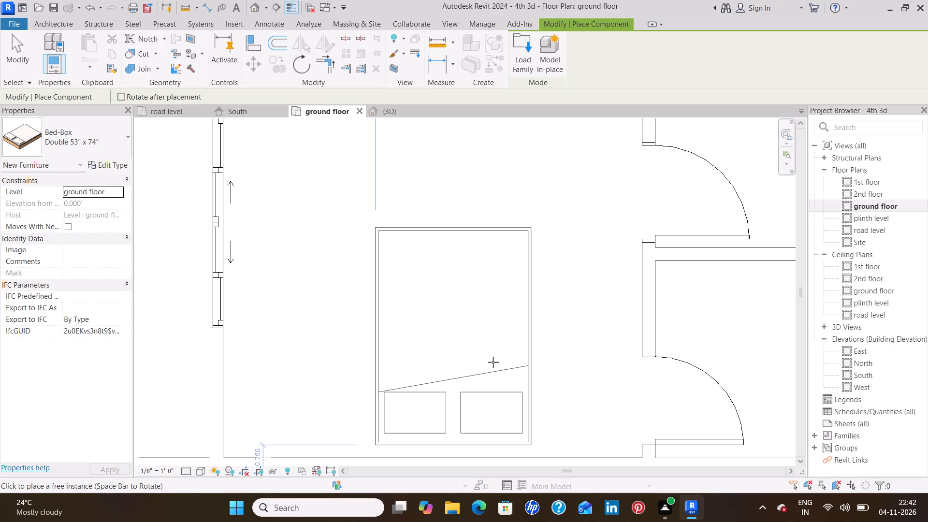
pyautogui.click(493, 362)
pyautogui.press('Escape')
pyautogui.press('Escape')
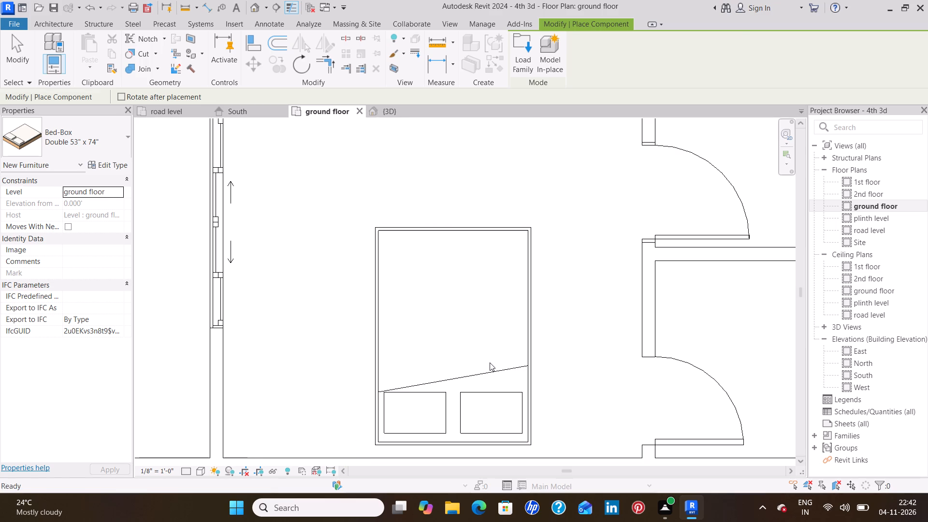
# Load the Sofa-Corbu family from the Furniture Seating library for component placement.
pyautogui.scroll(-4, 488, 362)
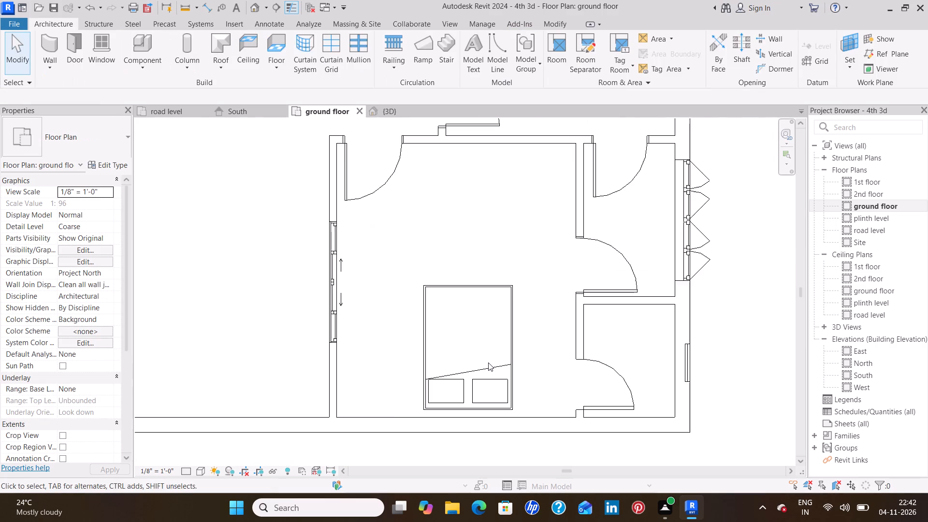
pyautogui.scroll(-8, 488, 362)
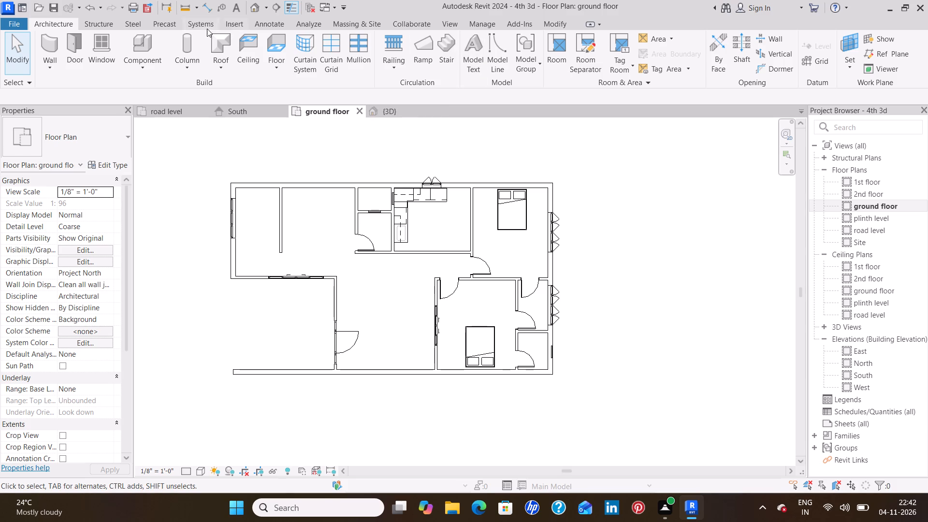
pyautogui.click(141, 42)
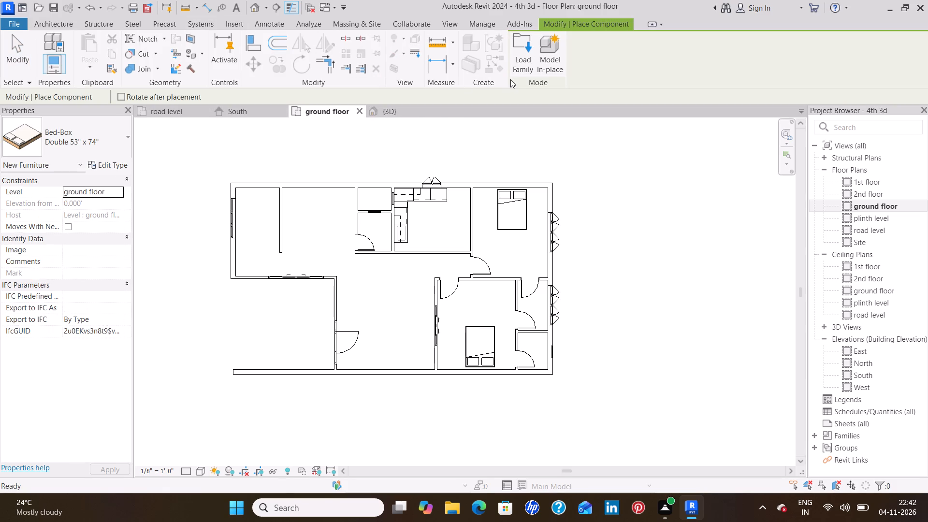
pyautogui.click(515, 73)
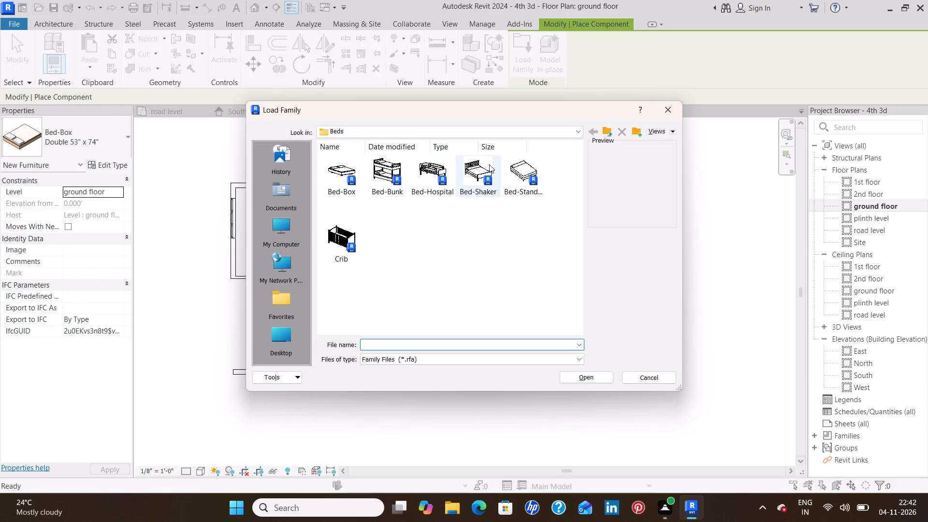
pyautogui.click(606, 131)
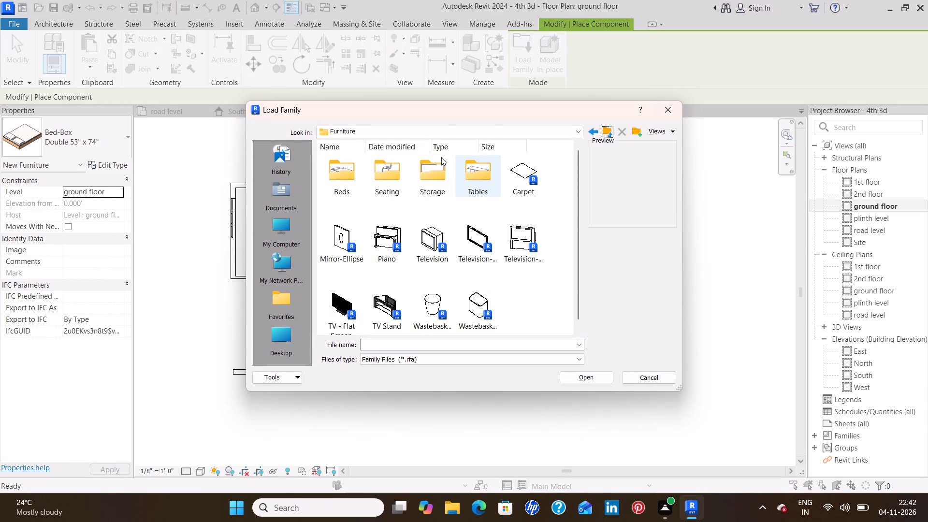
pyautogui.click(388, 172)
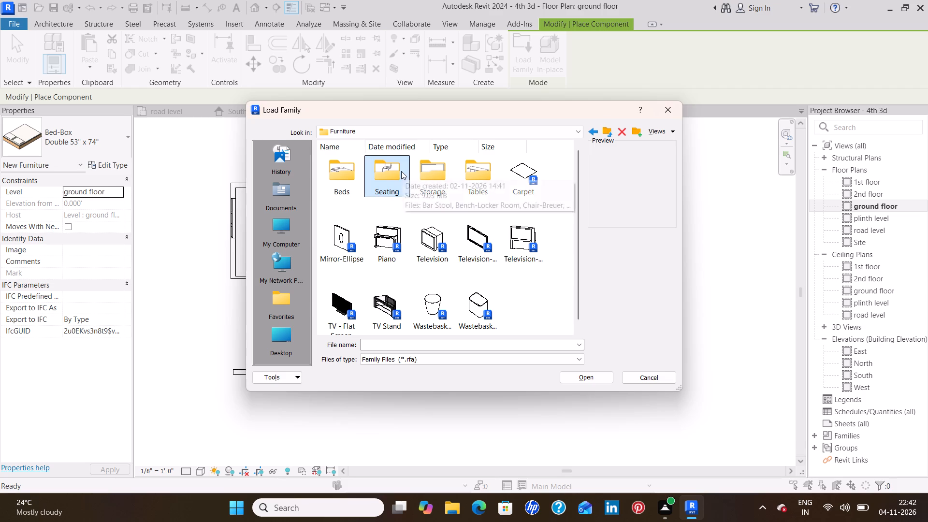
pyautogui.doubleClick(401, 171)
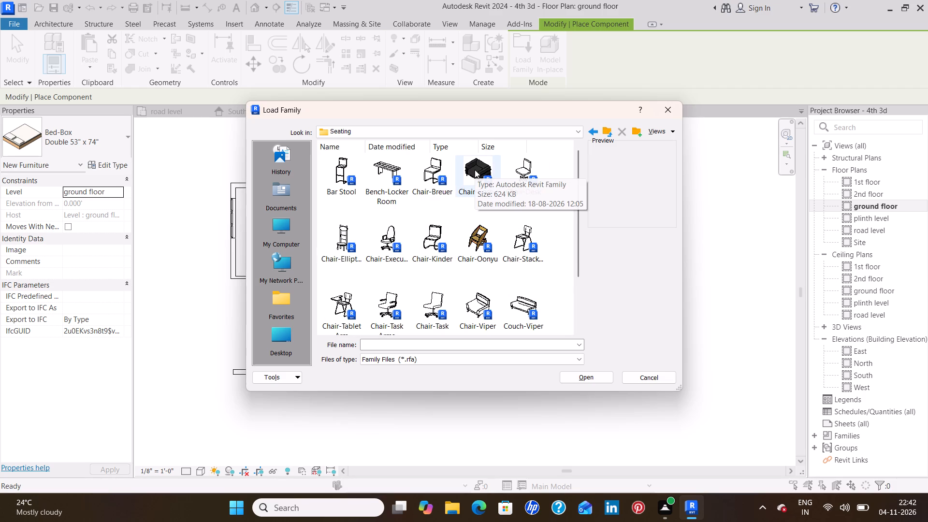
pyautogui.scroll(-5, 472, 201)
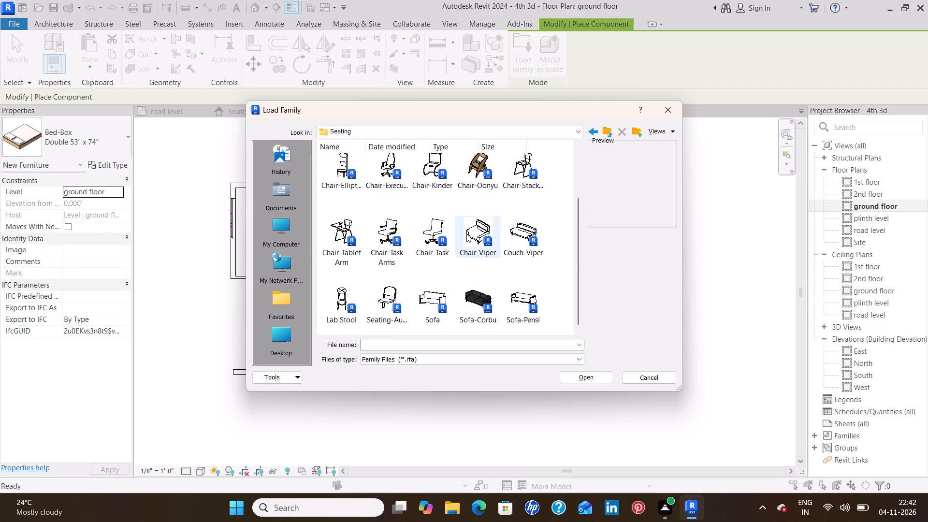
pyautogui.click(471, 292)
pyautogui.click(582, 375)
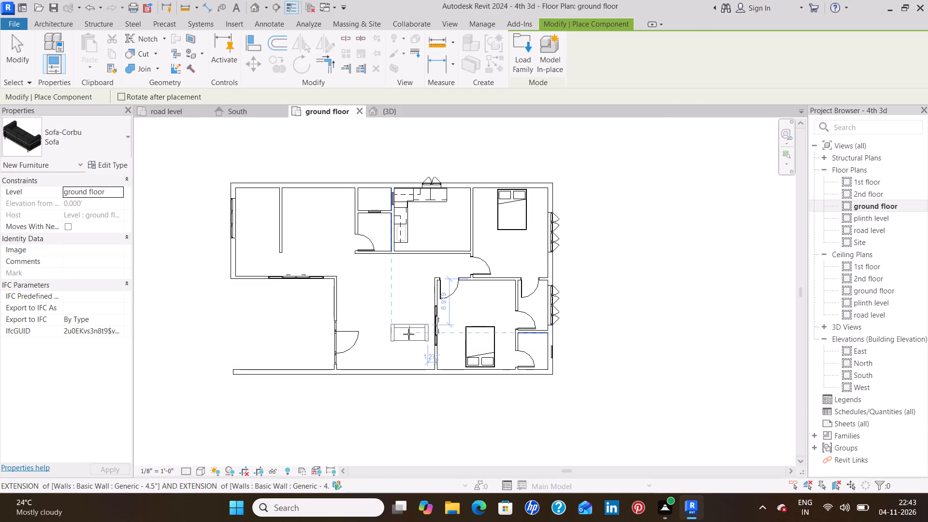
# Place an unrotated Sofa-Corbu in the entrance hall, about 4' from the bedroom partition and 7.5' from the kitchen-side wall.
pyautogui.click(391, 311)
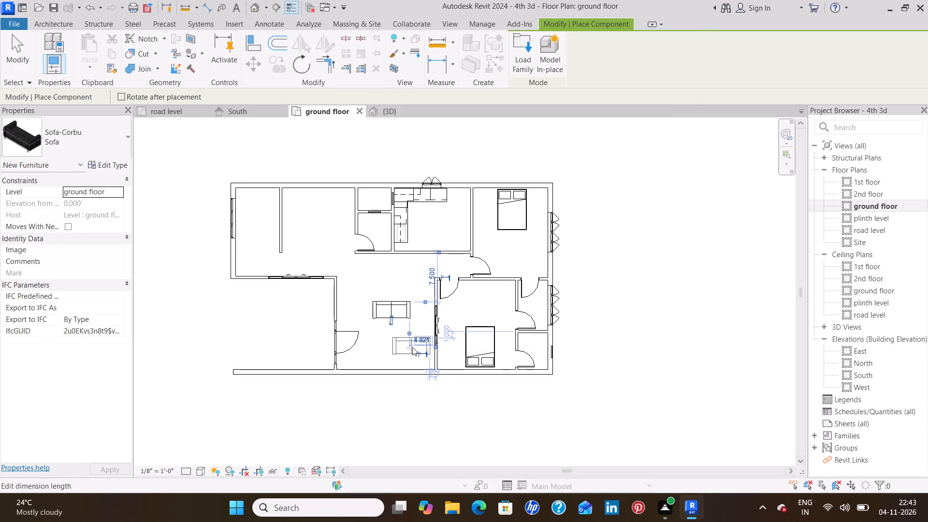
# Place a second Sofa-Corbu perpendicular to the first, its back about 1' from the bedroom partition and its end about 2.5' from the exterior wall.
pyautogui.press('space')
pyautogui.press('space')
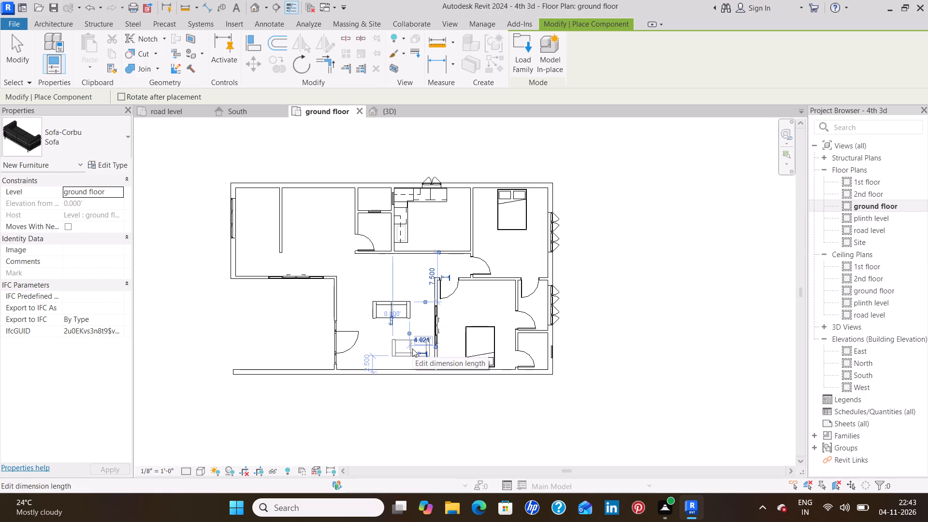
pyautogui.press('space')
pyautogui.scroll(1, 424, 339)
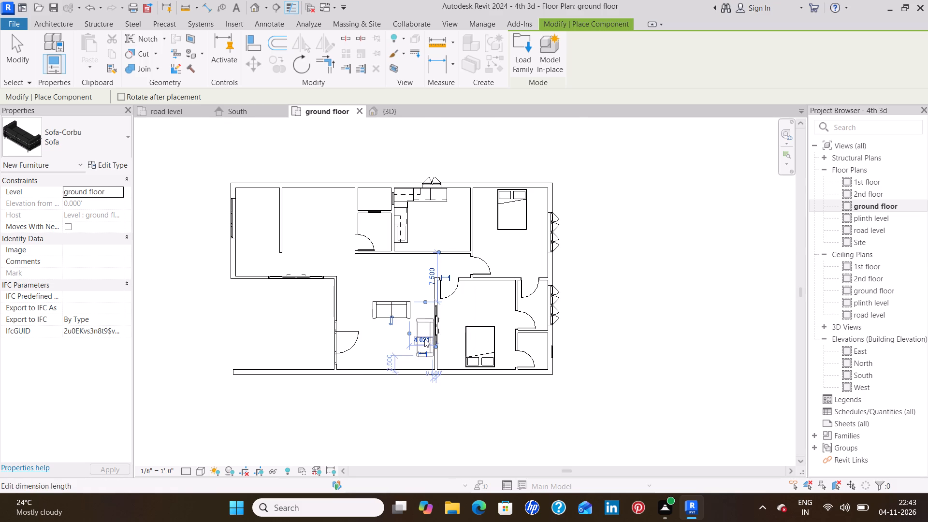
pyautogui.scroll(7, 424, 339)
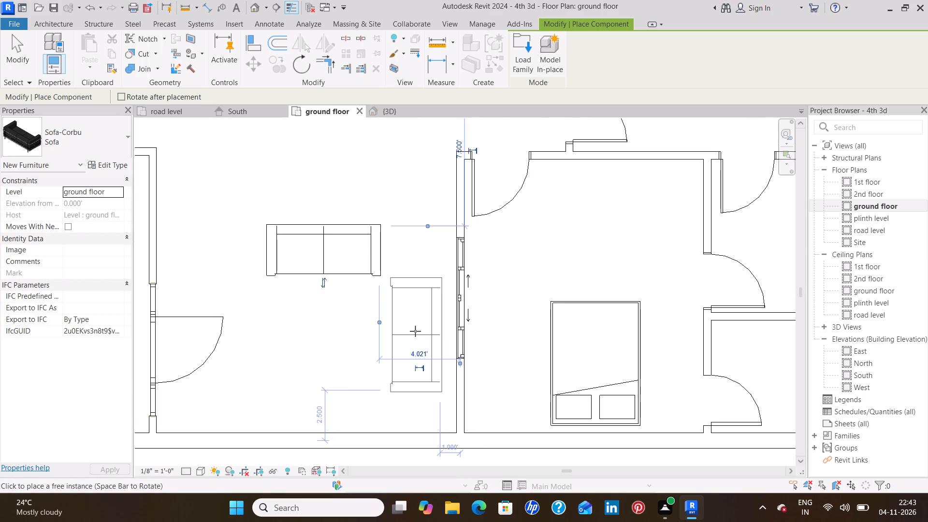
pyautogui.click(415, 331)
pyautogui.press('Escape')
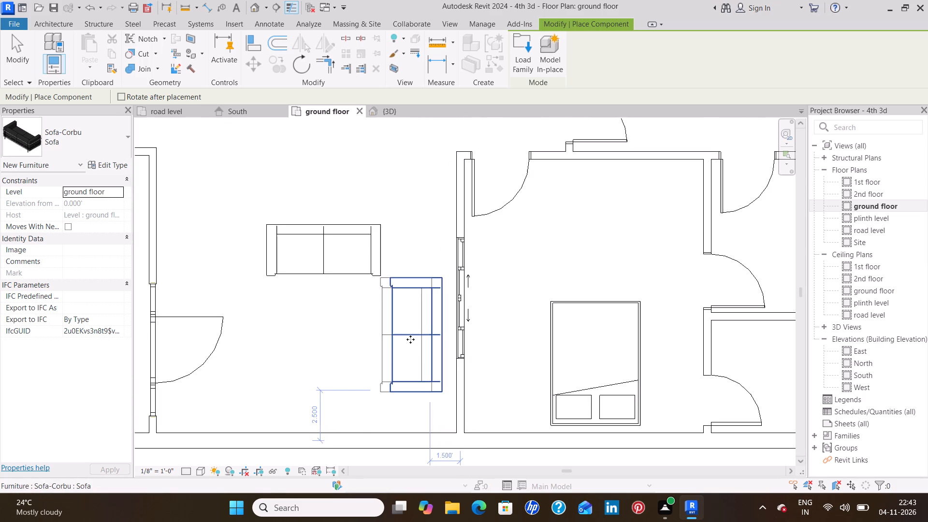
pyautogui.press('Escape')
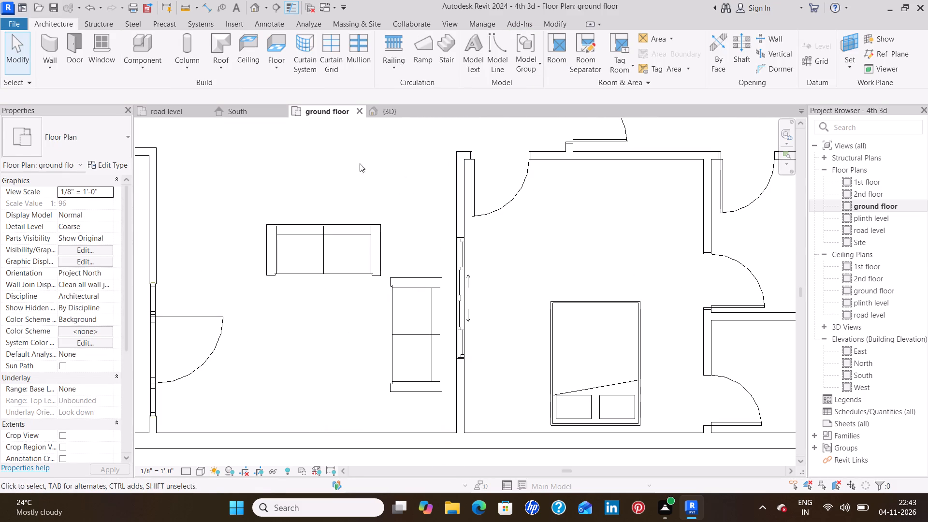
# Load the Entertainment Center.0001 family from the Furniture Storage library for component placement.
pyautogui.click(140, 37)
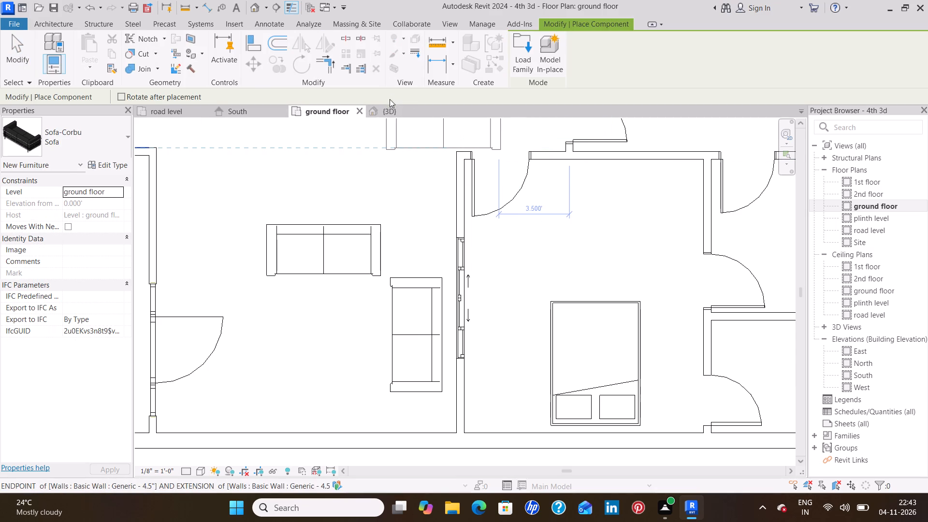
pyautogui.click(530, 63)
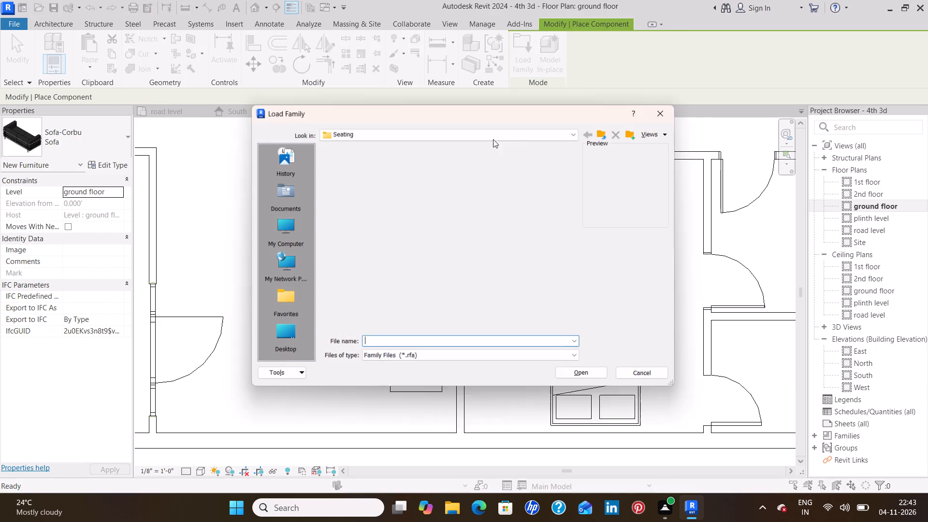
pyautogui.scroll(-1, 470, 247)
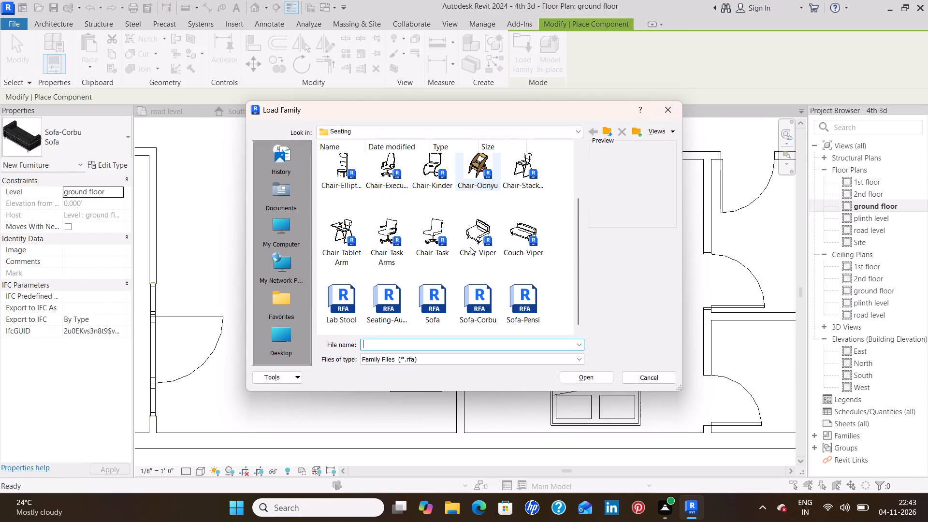
pyautogui.scroll(-2, 469, 249)
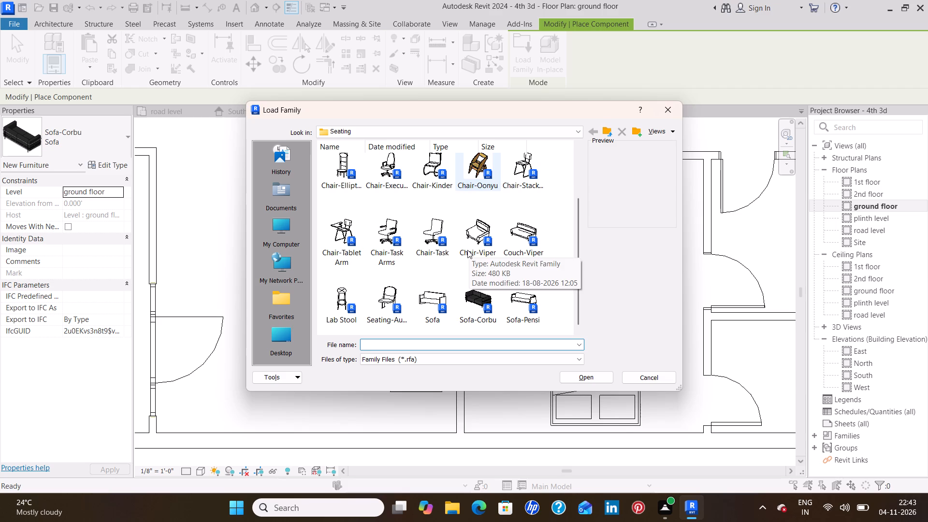
pyautogui.scroll(3, 467, 250)
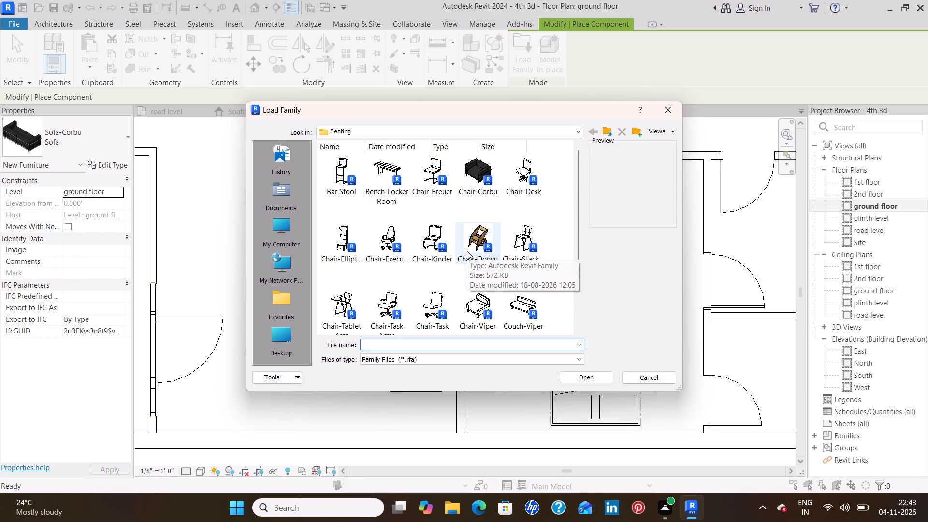
pyautogui.scroll(3, 465, 252)
pyautogui.scroll(-3, 465, 252)
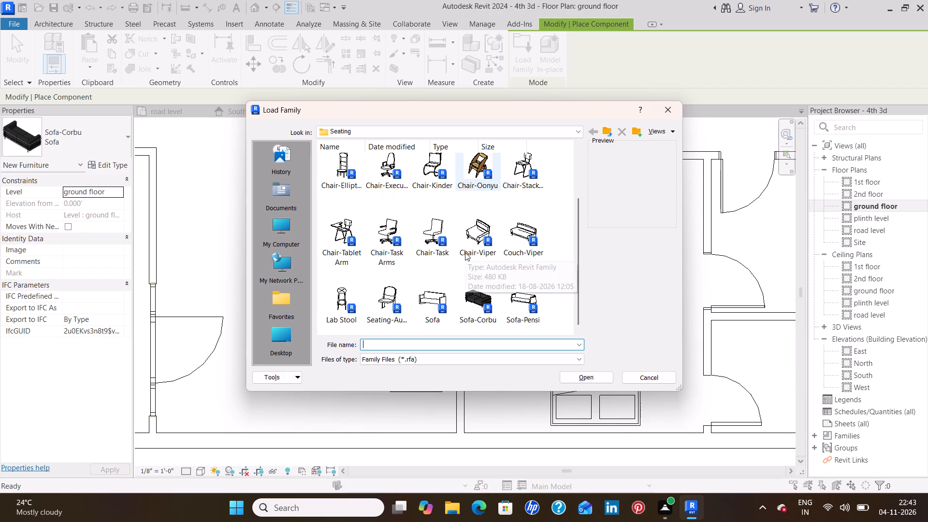
pyautogui.scroll(4, 464, 253)
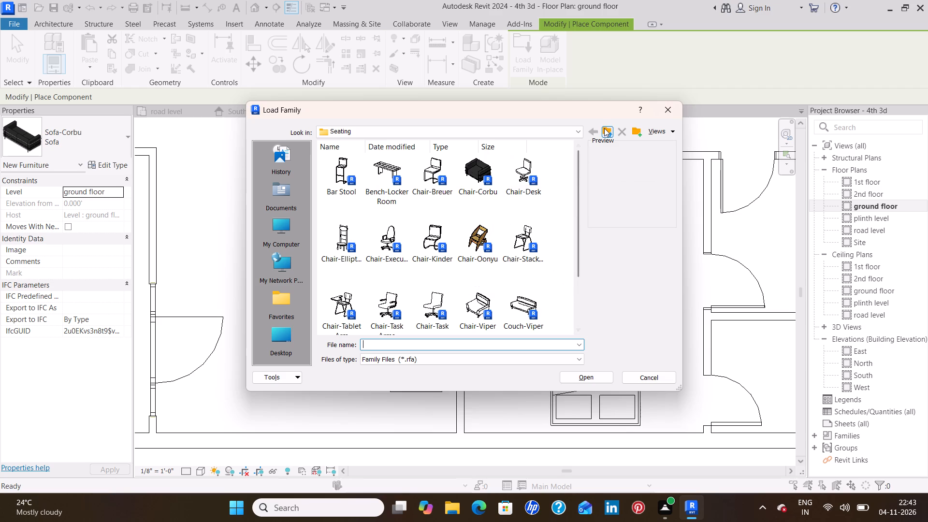
pyautogui.click(604, 128)
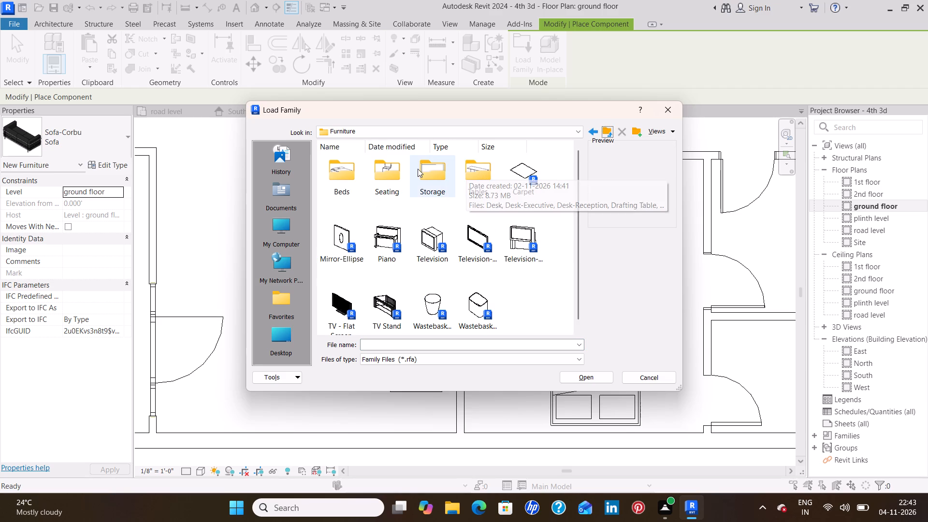
pyautogui.doubleClick(432, 172)
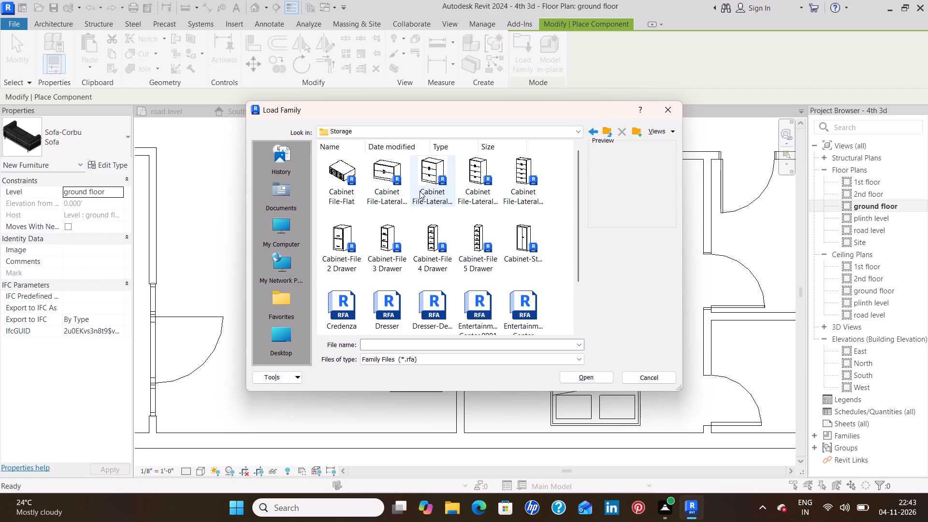
pyautogui.scroll(-2, 464, 232)
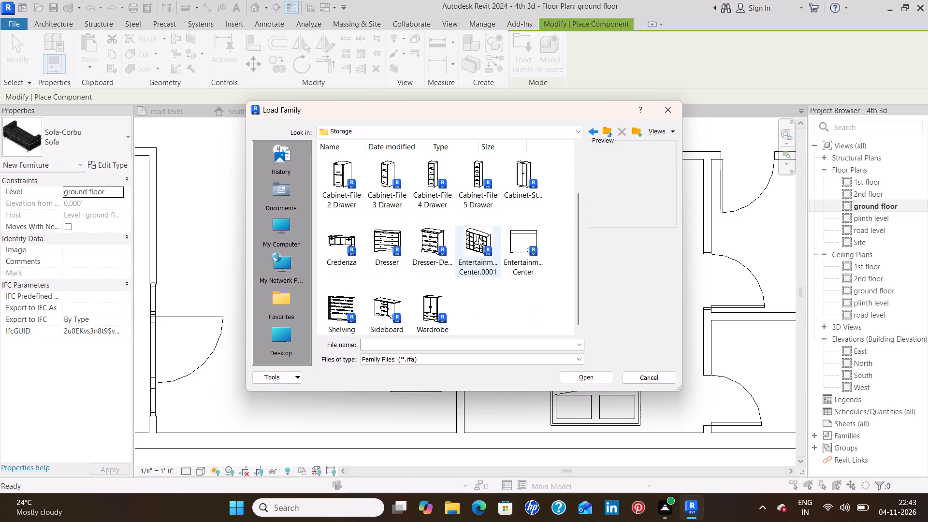
pyautogui.click(480, 237)
pyautogui.click(582, 377)
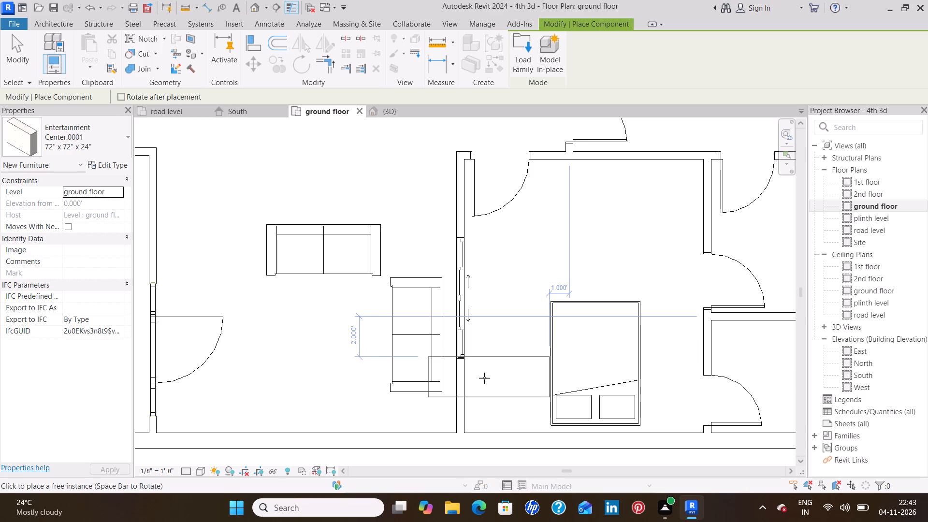
# Place an unrotated 72" x 72" x 24" Entertainment Center.0001 opposite the bed in the bedroom beside the sofas, flush into the wall corner.
pyautogui.click(642, 181)
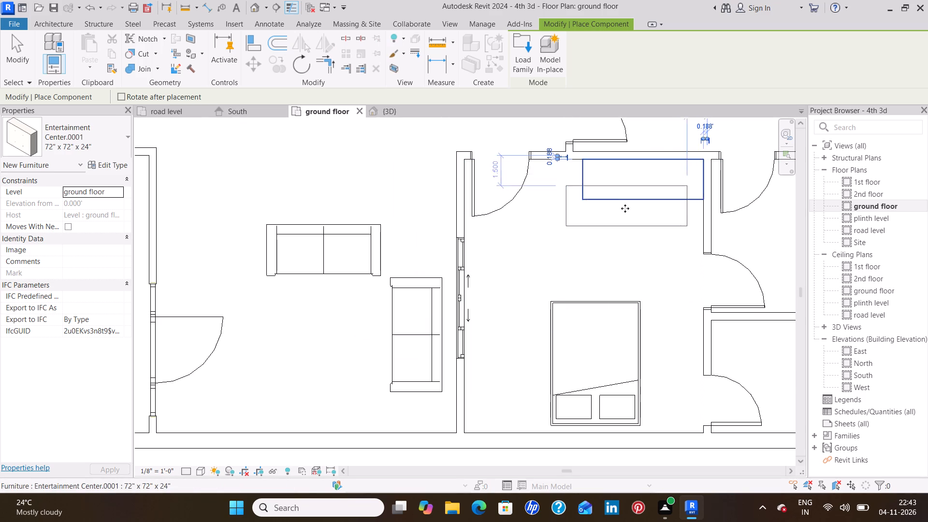
# Place a second Entertainment Center.0001, rotated 90°, in the other bedroom, flush in the corner between the kitchen partition and the exterior wall.
pyautogui.scroll(-3, 622, 228)
pyautogui.scroll(-2, 652, 158)
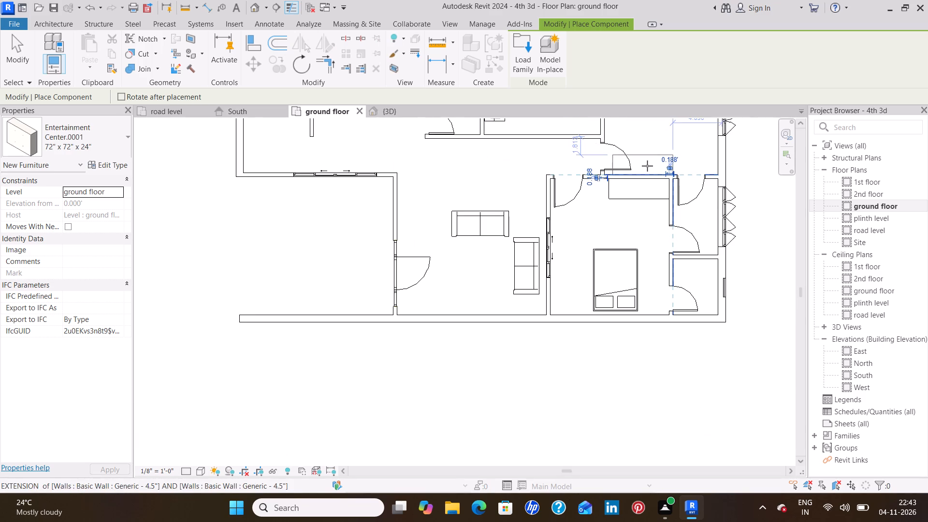
pyautogui.moveTo(645, 168); pyautogui.dragTo(581, 279, button='middle')
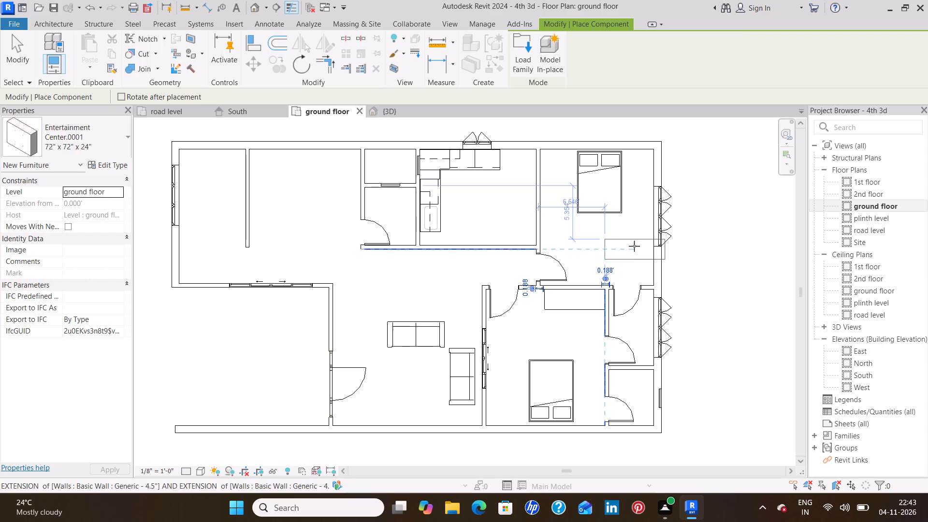
pyautogui.press('space')
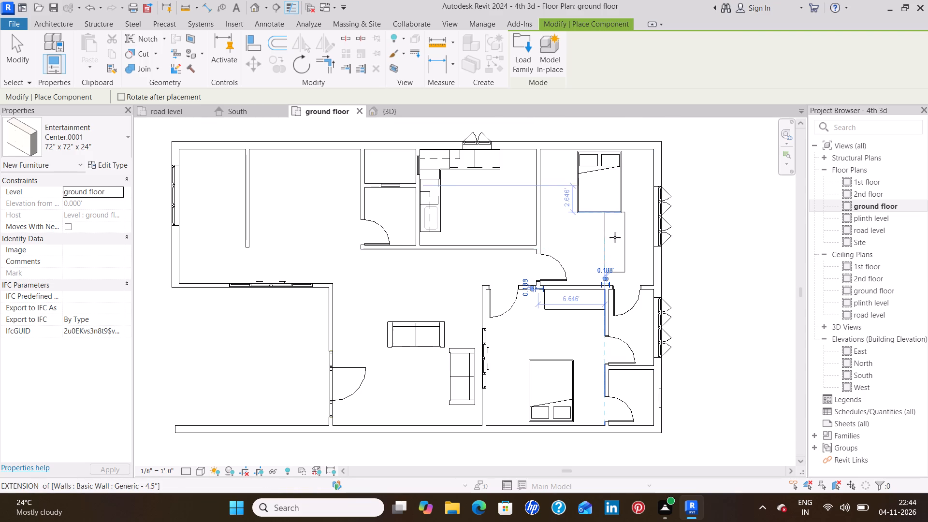
pyautogui.click(552, 174)
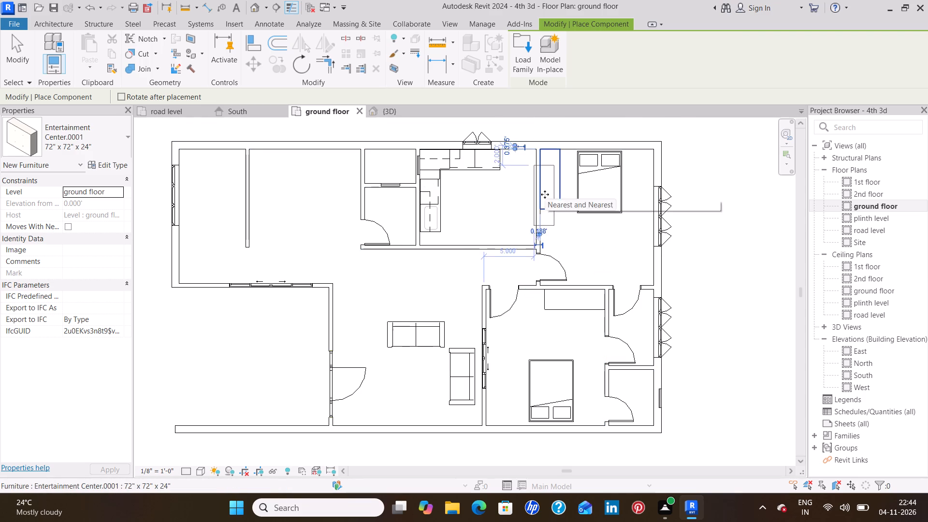
pyautogui.press('Escape')
pyautogui.press('Escape')
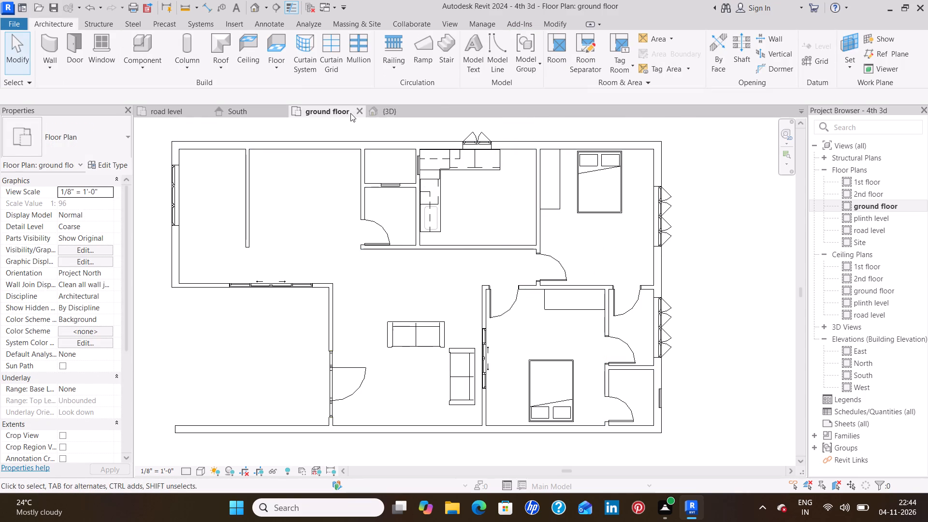
# Examine the placed entertainment centers, beds, sofas and kitchen units in the 3D view from several angles.
pyautogui.click(420, 116)
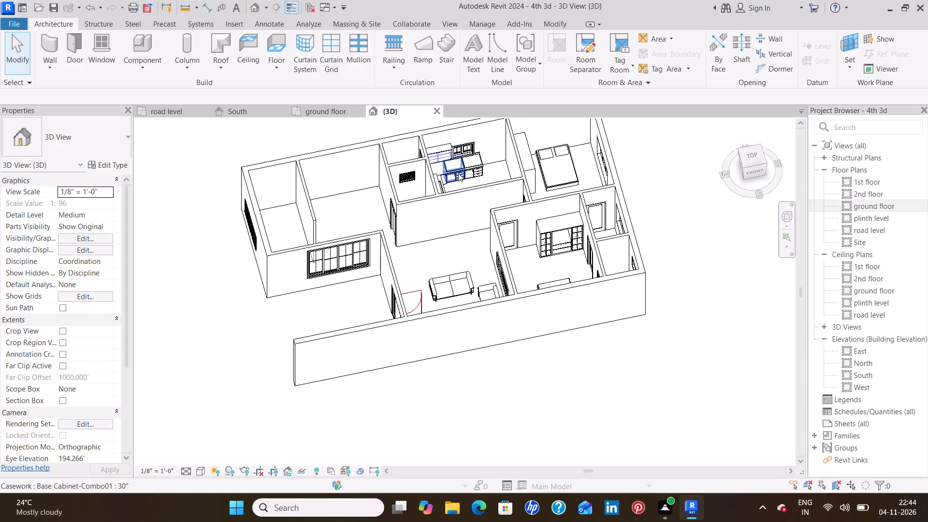
pyautogui.scroll(9, 461, 175)
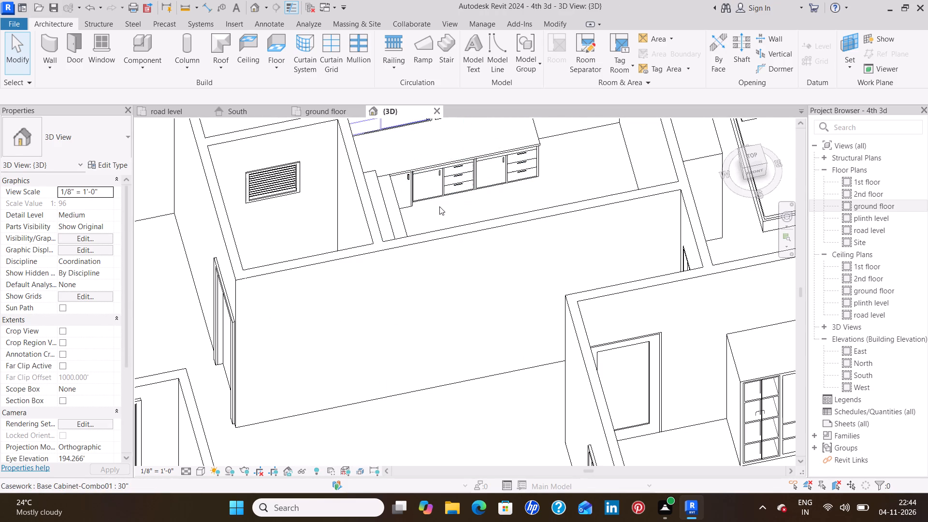
pyautogui.keyDown('shift'); pyautogui.moveTo(467, 214); pyautogui.dragTo(465, 218, button='middle'); pyautogui.keyUp('shift')
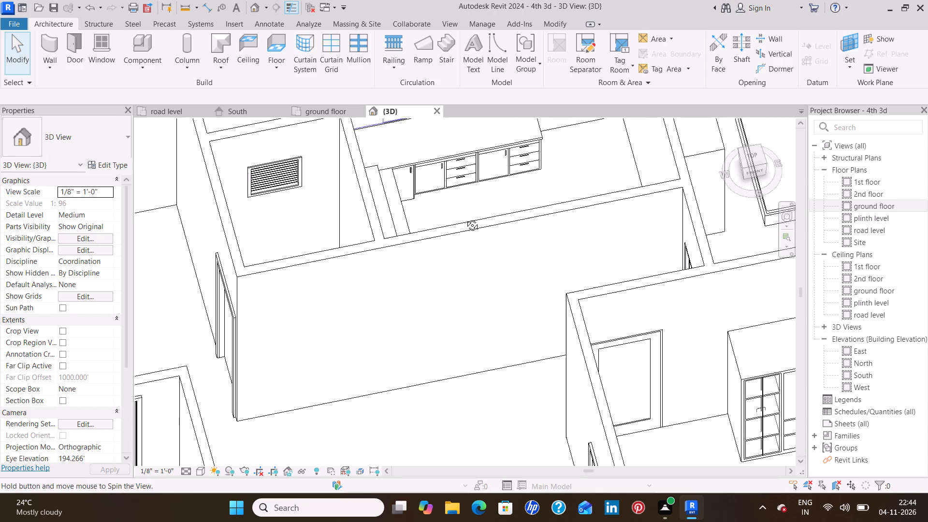
pyautogui.keyDown('shift'); pyautogui.moveTo(465, 218); pyautogui.dragTo(431, 232, button='middle'); pyautogui.keyUp('shift')
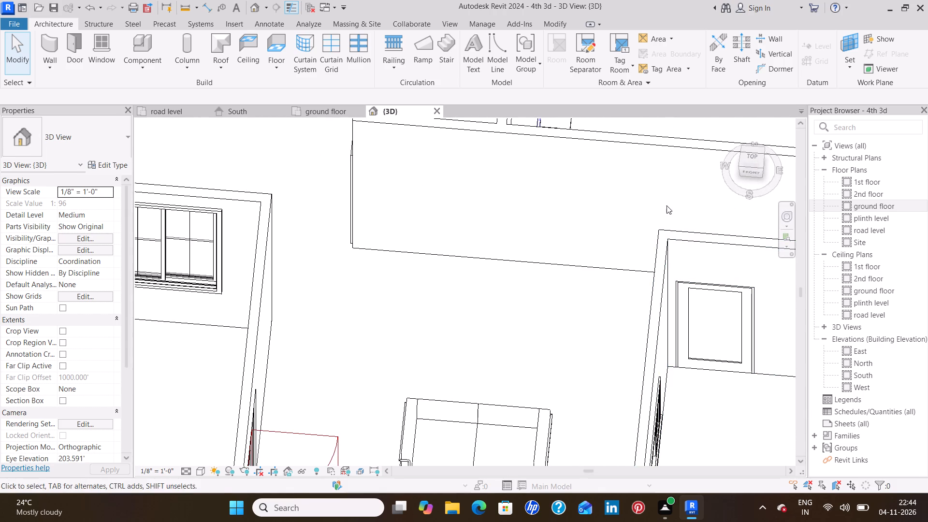
pyautogui.moveTo(667, 205); pyautogui.dragTo(286, 290, button='middle')
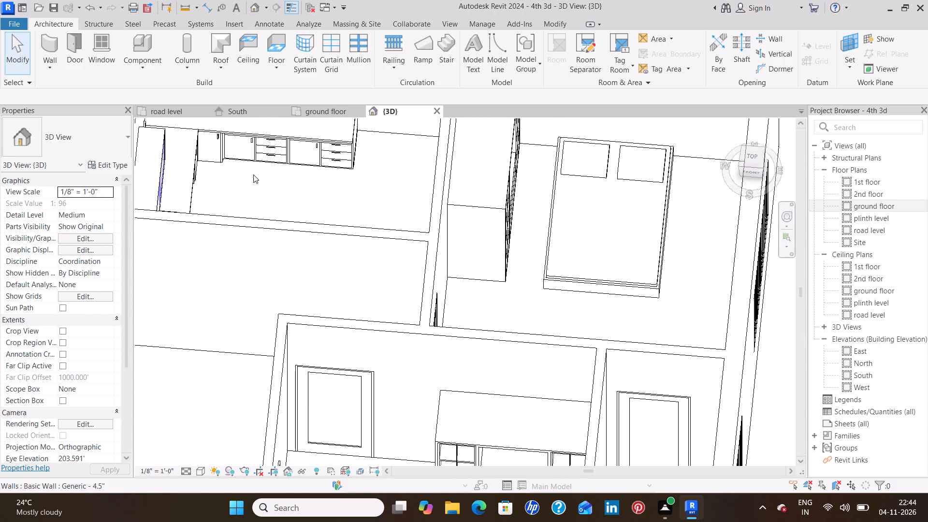
pyautogui.keyDown('shift'); pyautogui.moveTo(289, 185); pyautogui.dragTo(266, 203, button='middle'); pyautogui.keyUp('shift')
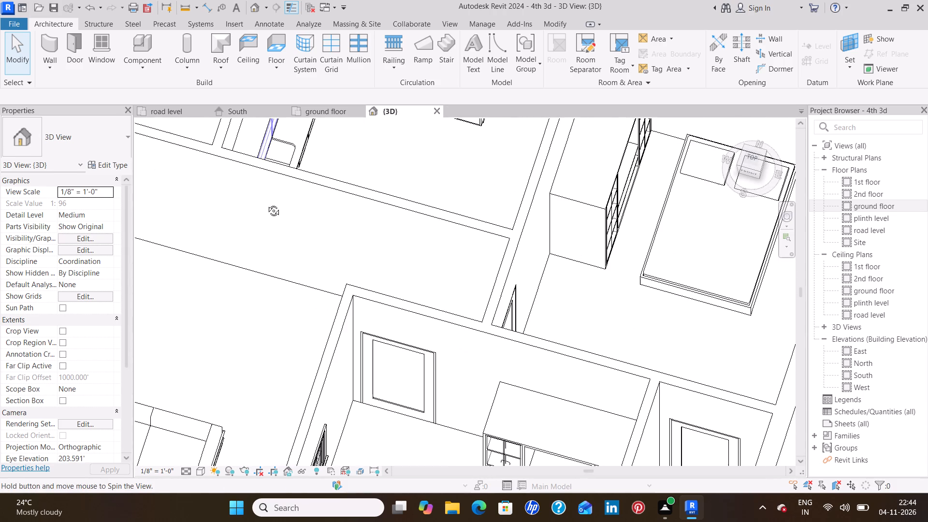
pyautogui.keyDown('shift'); pyautogui.moveTo(266, 203); pyautogui.dragTo(211, 167, button='middle'); pyautogui.keyUp('shift')
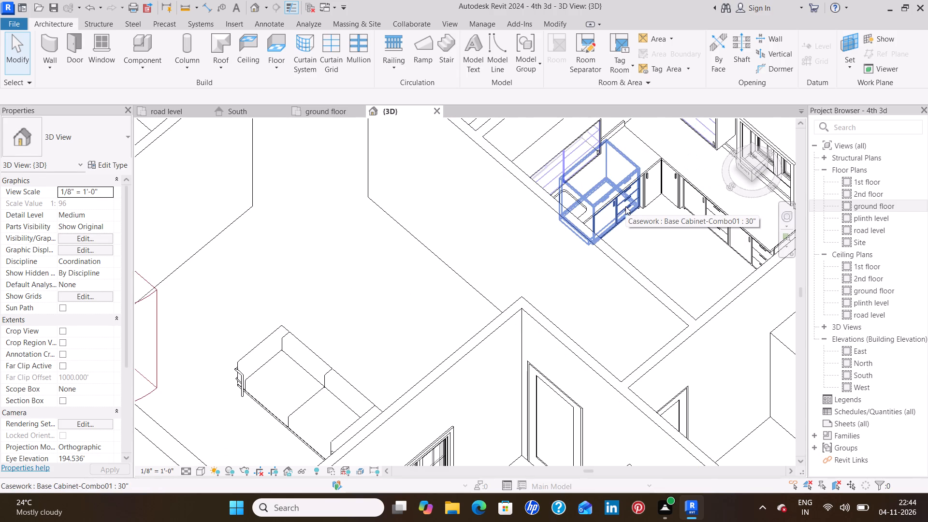
pyautogui.scroll(-4, 662, 251)
pyautogui.scroll(-1, 666, 304)
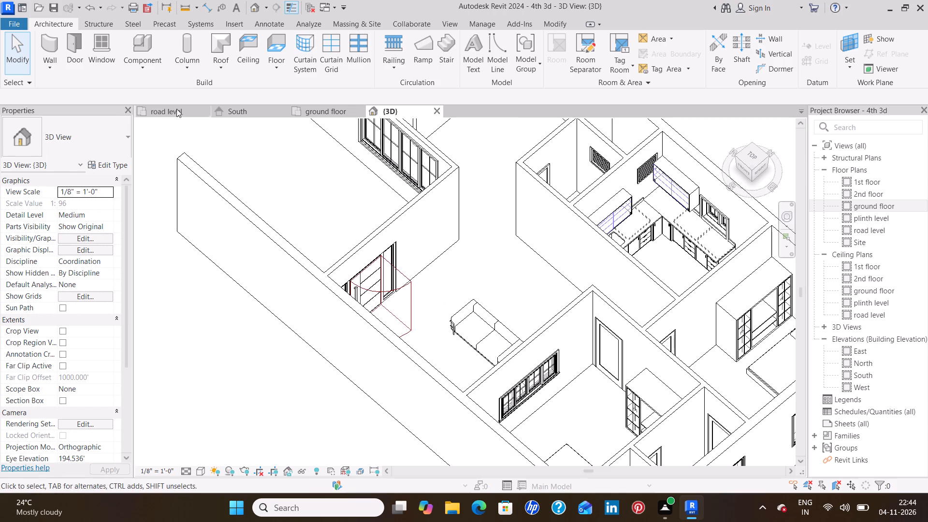
# In the ground floor plan, load the Table-Coffee Rectangular family from the Furniture Tables library for component placement.
pyautogui.click(321, 113)
pyautogui.scroll(-2, 336, 169)
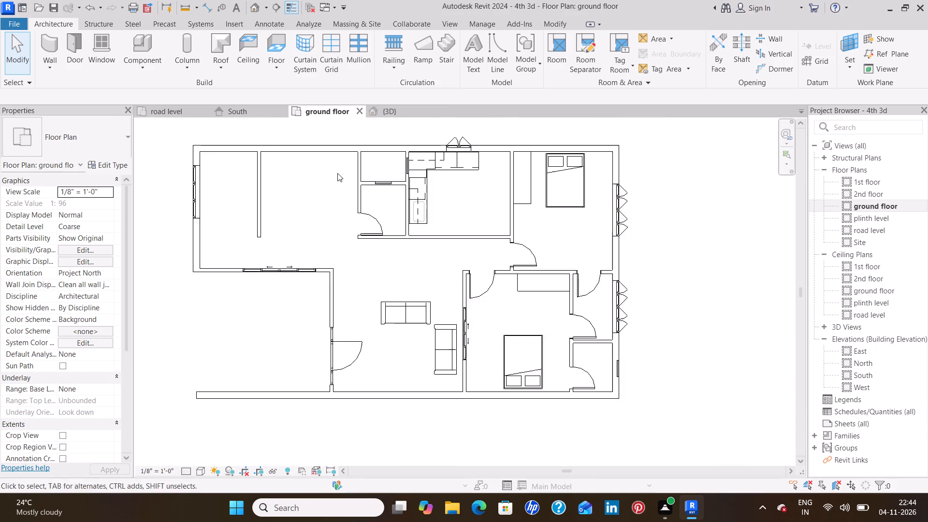
pyautogui.scroll(-2, 337, 173)
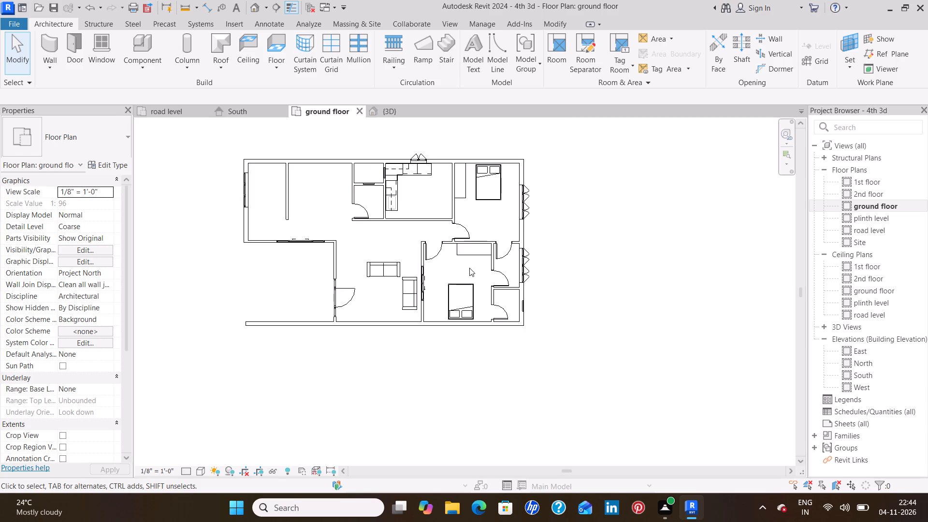
pyautogui.scroll(5, 469, 267)
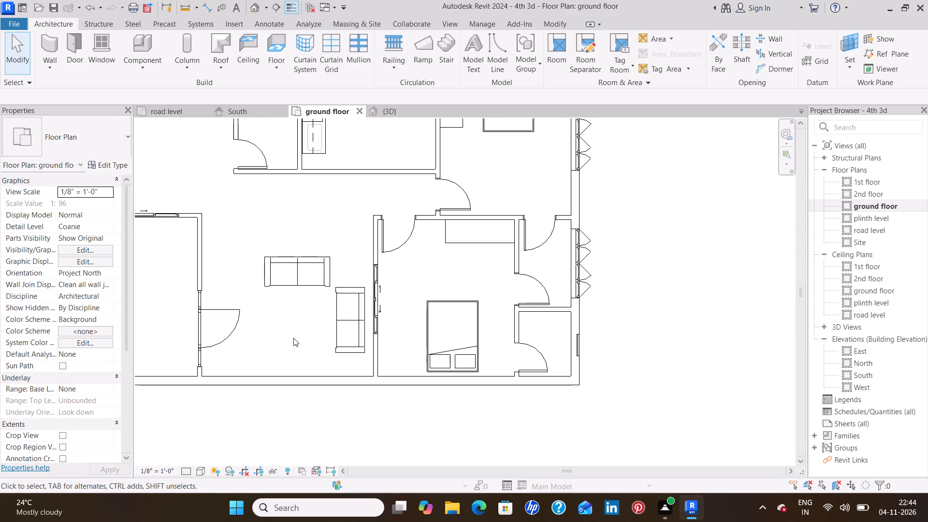
pyautogui.scroll(-4, 292, 338)
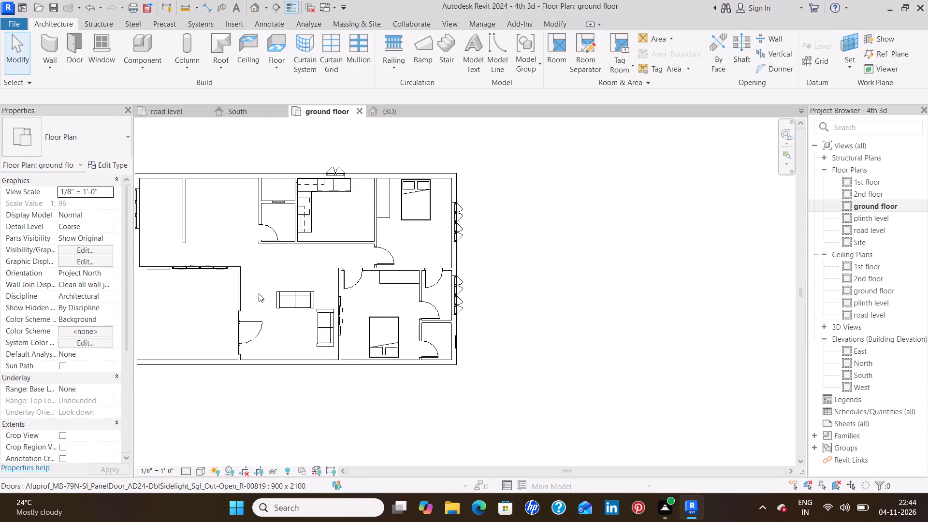
pyautogui.moveTo(264, 293); pyautogui.dragTo(353, 307, button='middle')
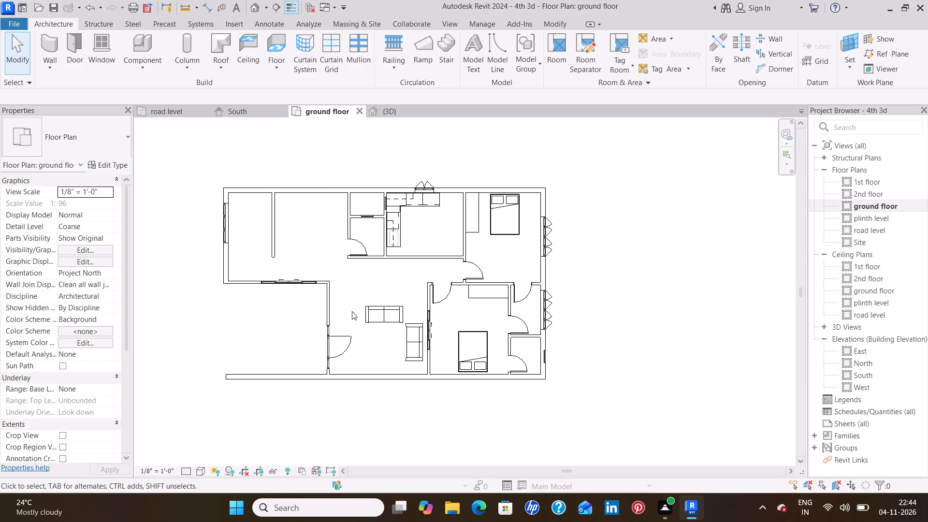
pyautogui.click(146, 38)
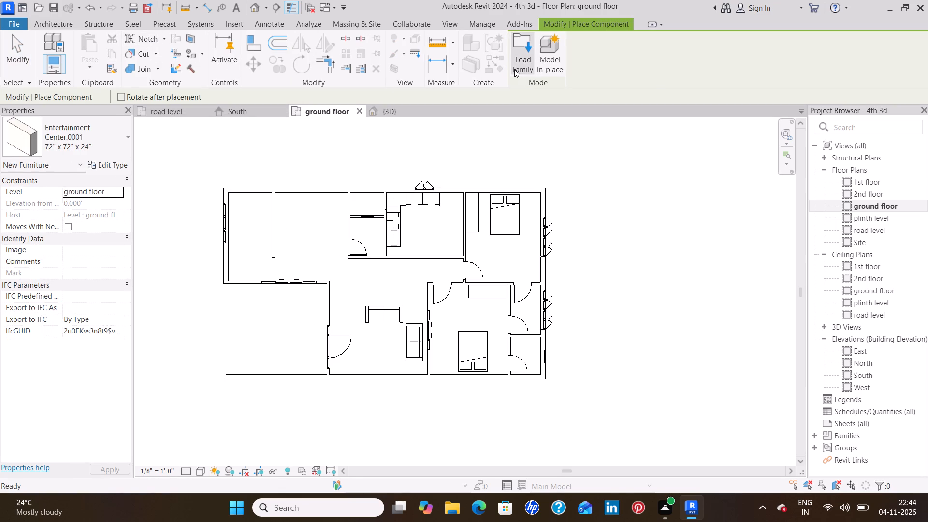
pyautogui.click(514, 69)
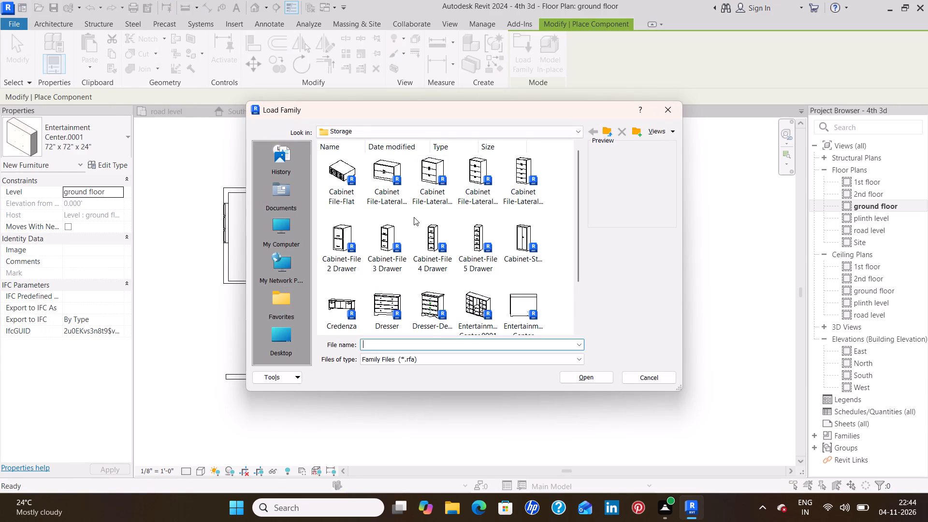
pyautogui.scroll(-2, 414, 217)
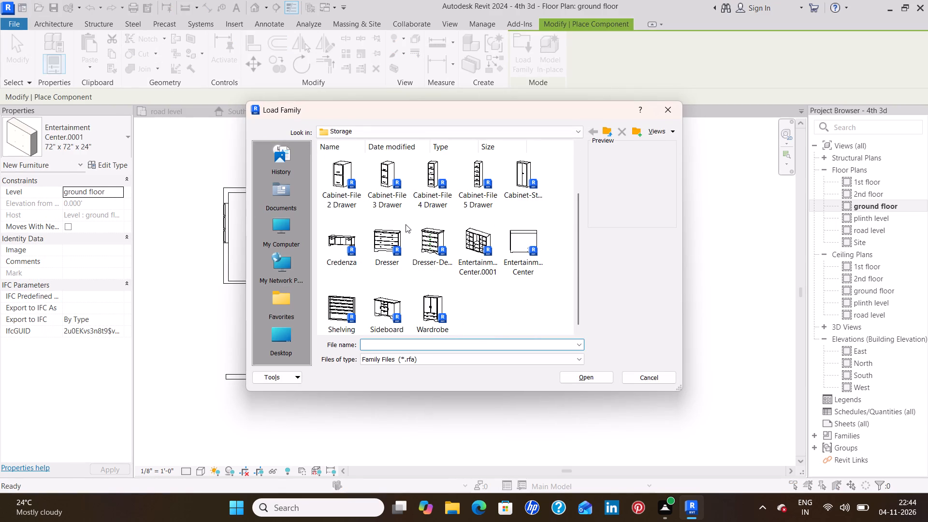
pyautogui.click(610, 134)
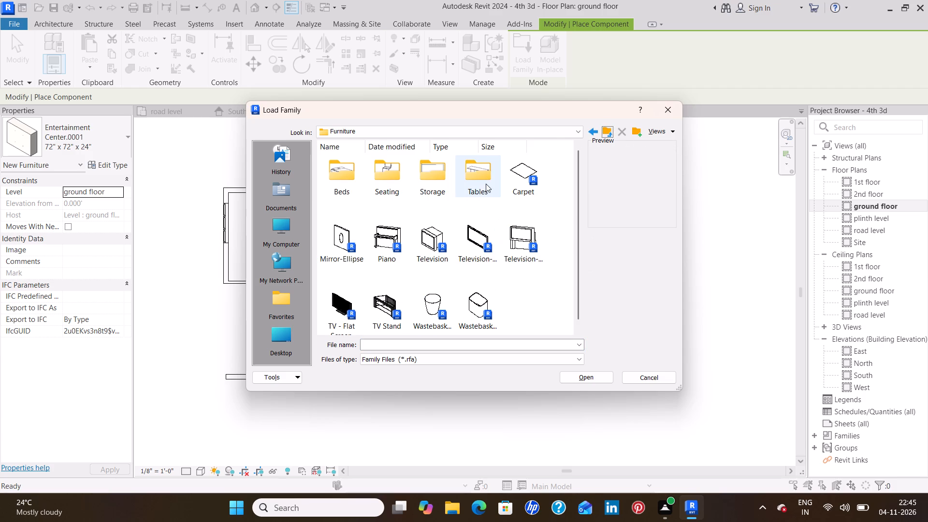
pyautogui.doubleClick(486, 178)
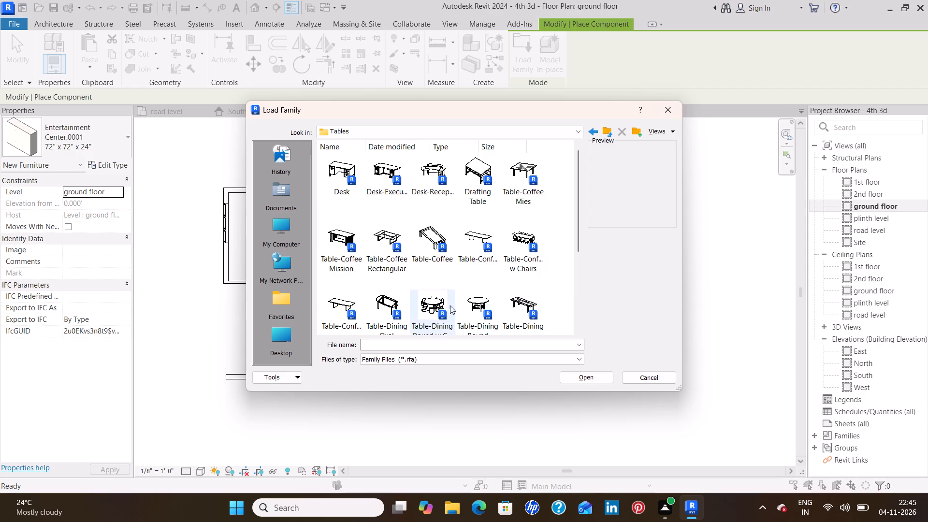
pyautogui.scroll(-2, 476, 294)
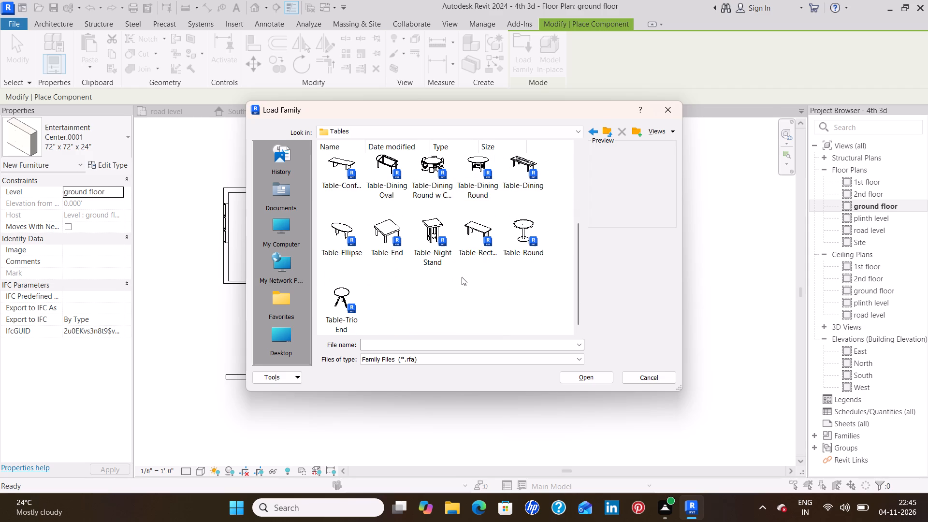
pyautogui.click(521, 158)
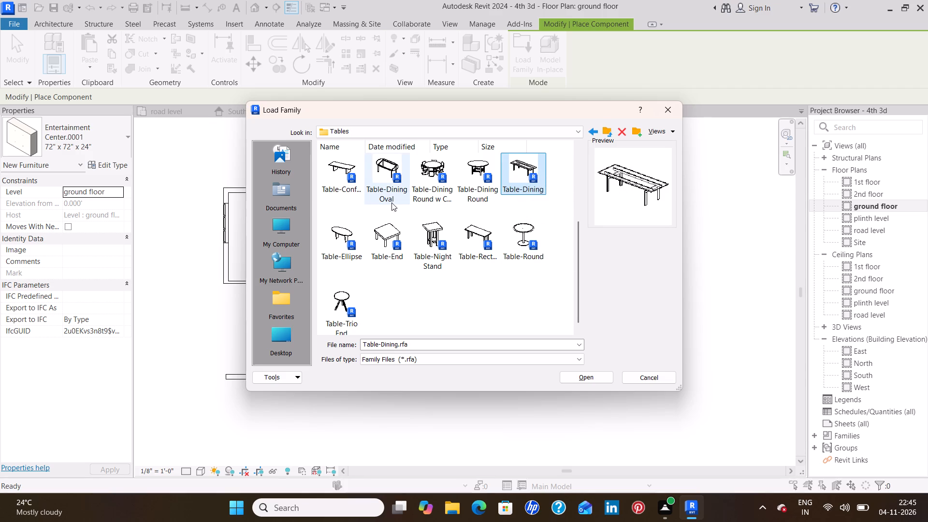
pyautogui.click(349, 167)
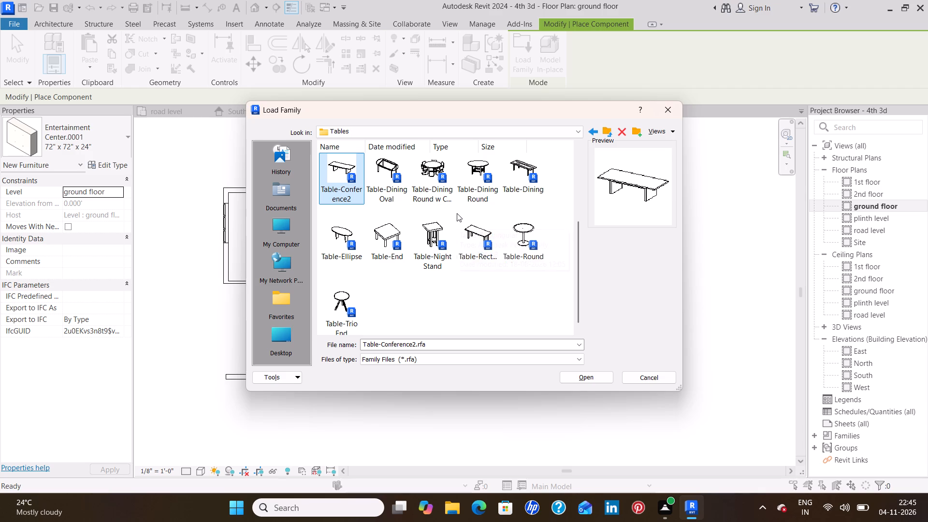
pyautogui.scroll(-2, 457, 213)
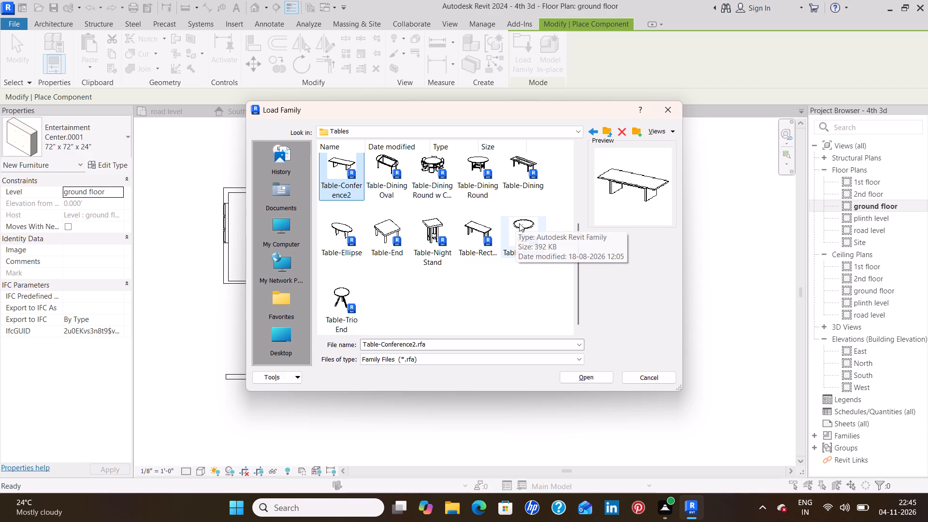
pyautogui.scroll(4, 491, 197)
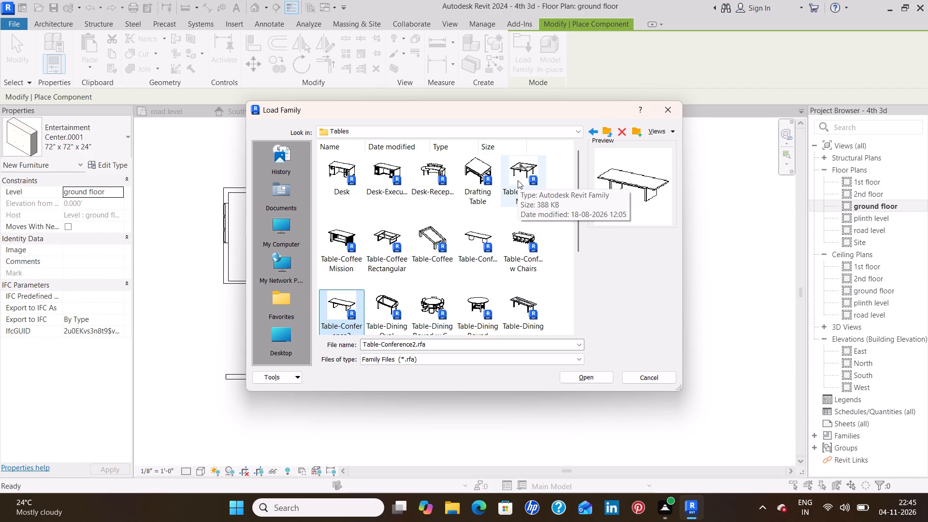
pyautogui.click(383, 244)
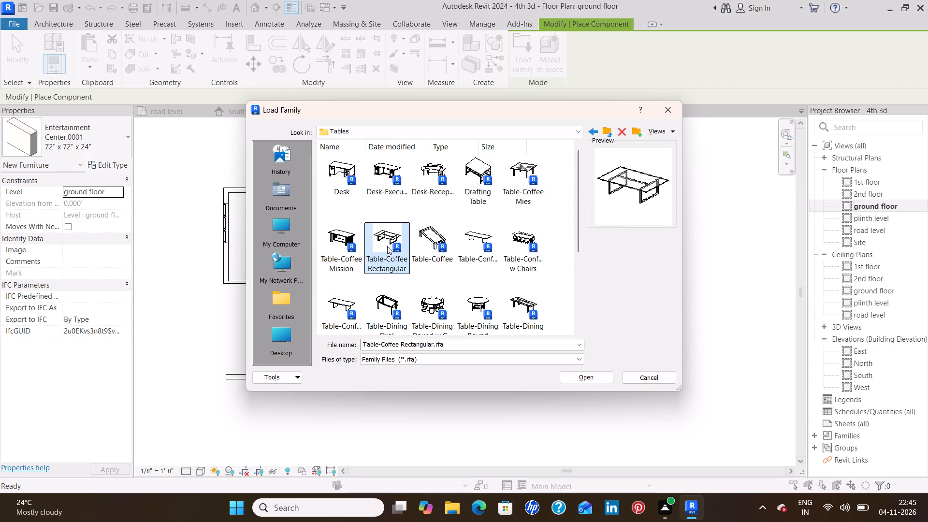
pyautogui.click(580, 374)
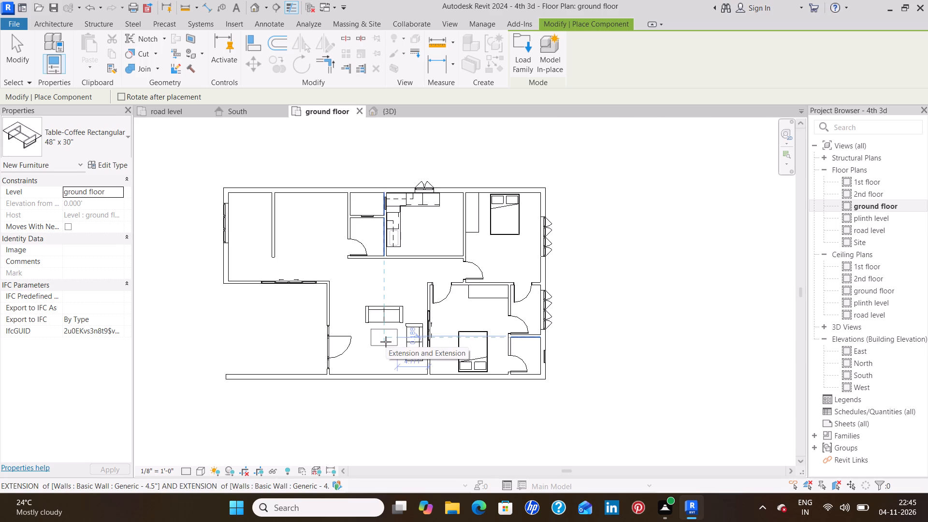
# Place an unrotated 48" x 30" coffee table in front of the two sofas, its near edge about 4.5' from the bedroom partition.
pyautogui.scroll(8, 386, 342)
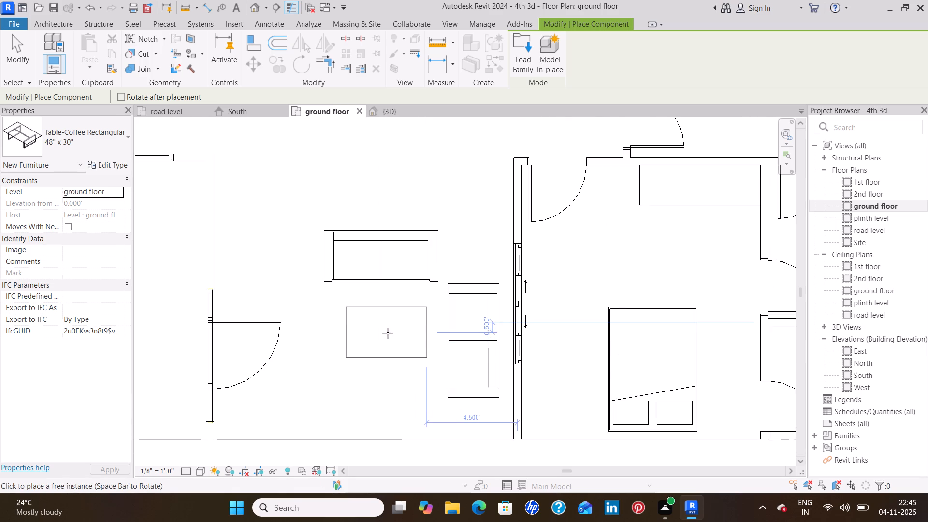
pyautogui.click(387, 327)
pyautogui.scroll(-1, 433, 317)
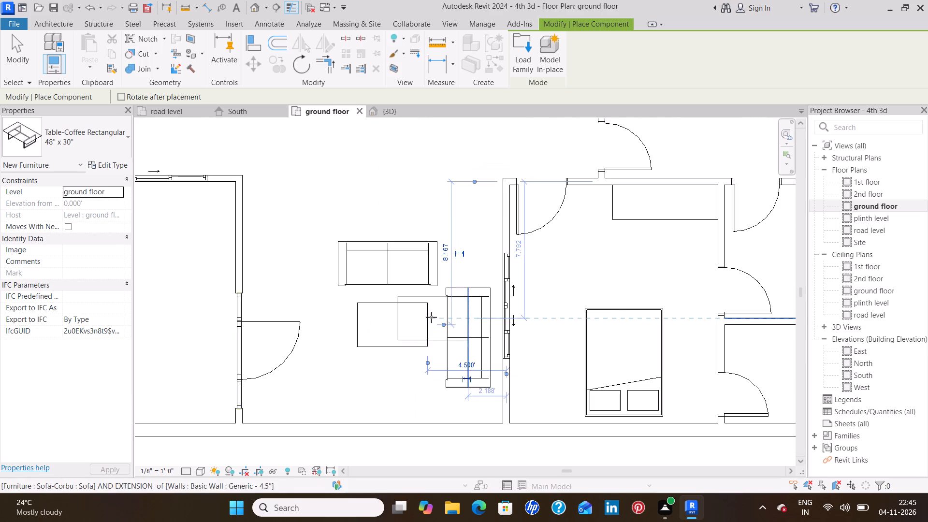
pyautogui.press('Escape')
pyautogui.press('Escape')
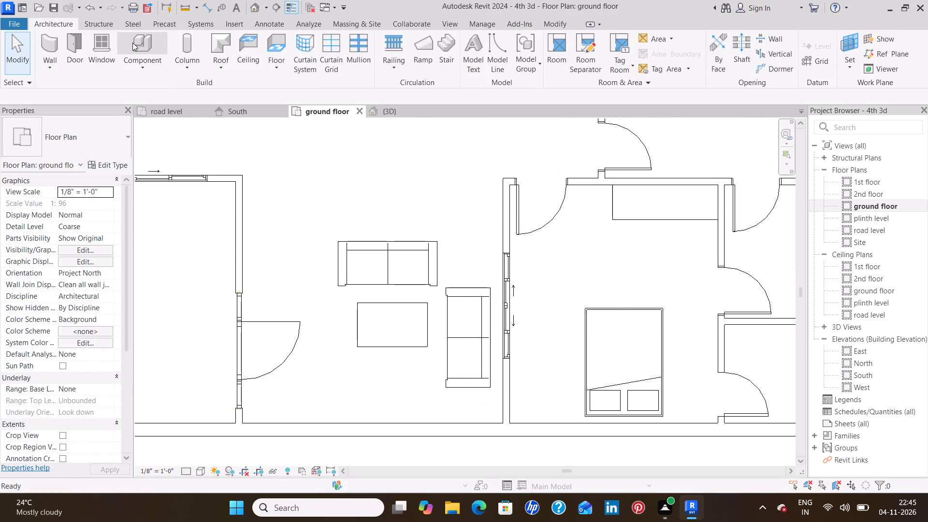
# Load the Table-Conference2 w Chairs family from the Furniture Tables library for component placement.
pyautogui.click(132, 43)
pyautogui.click(524, 74)
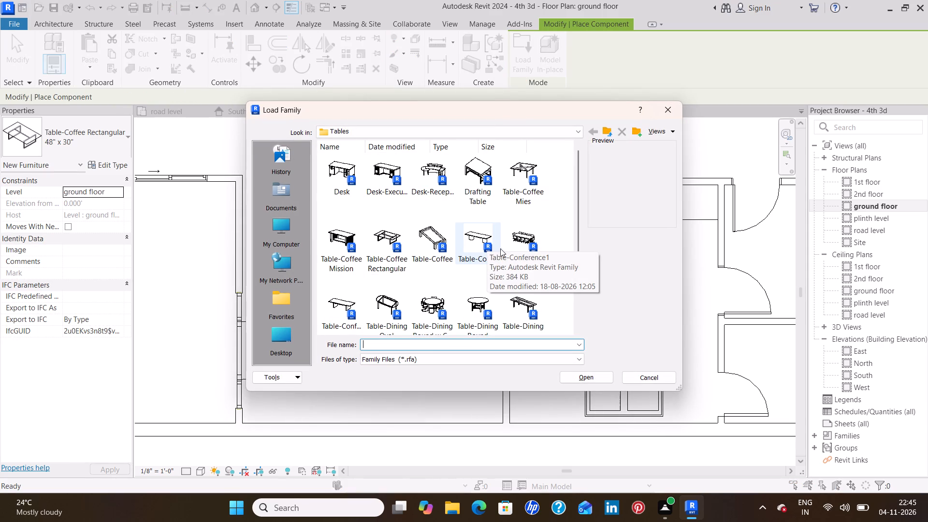
pyautogui.click(523, 232)
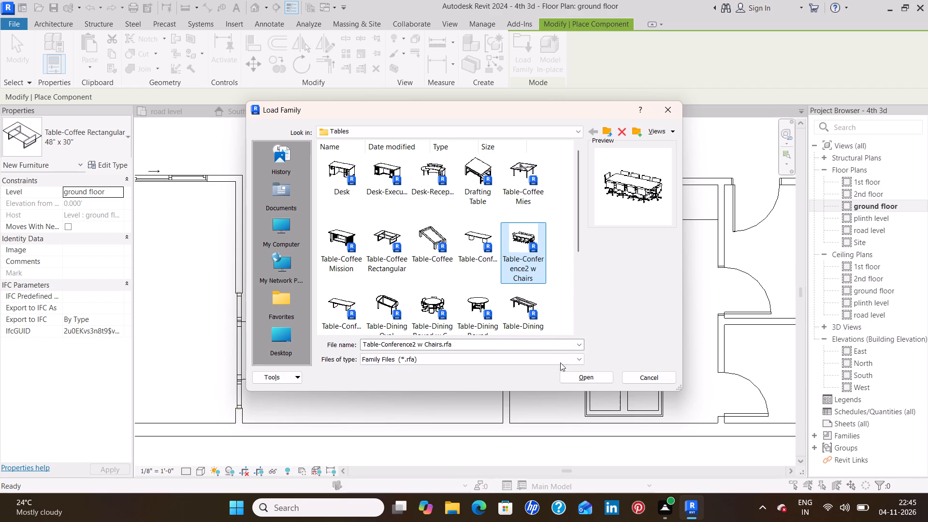
pyautogui.click(569, 374)
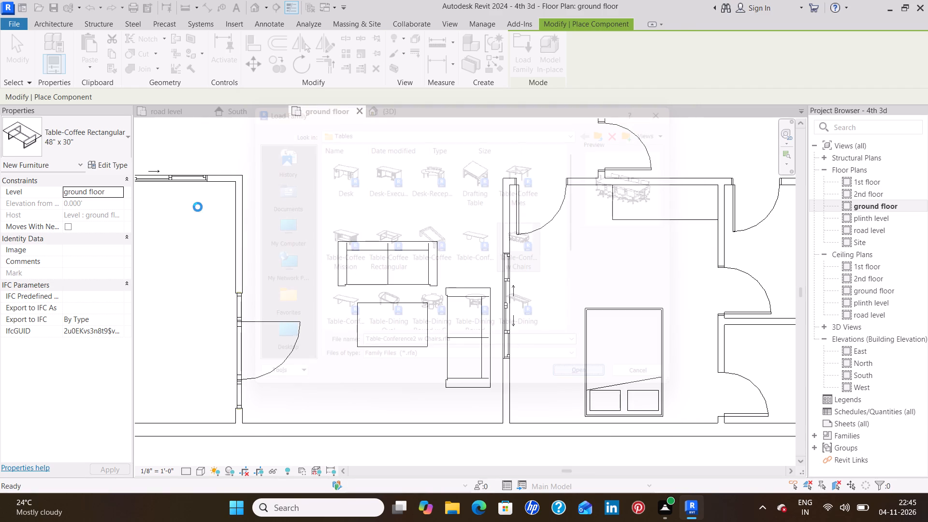
# Set the Number Of Chairs of the 48" x 144" Table-Conference2 w Chairs type to 6.
pyautogui.click(102, 165)
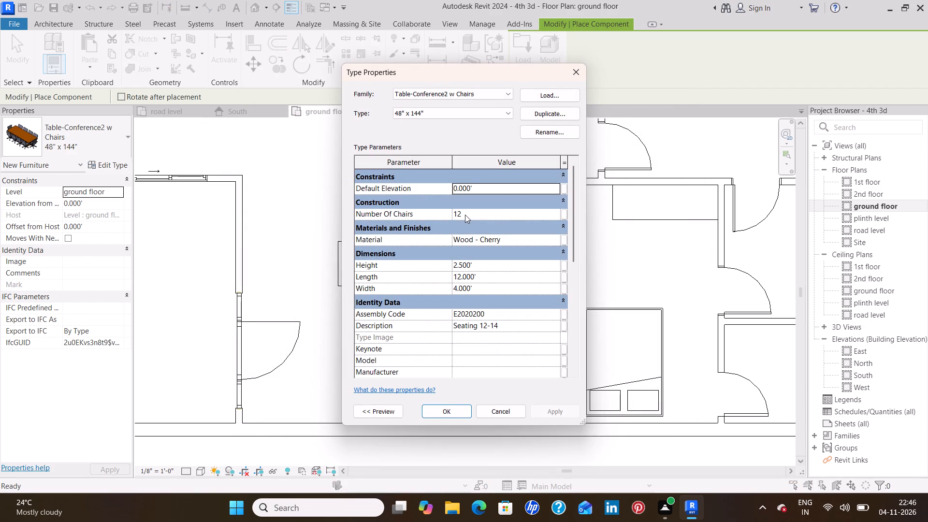
pyautogui.click(465, 215)
pyautogui.press('BackSpace')
pyautogui.press('BackSpace')
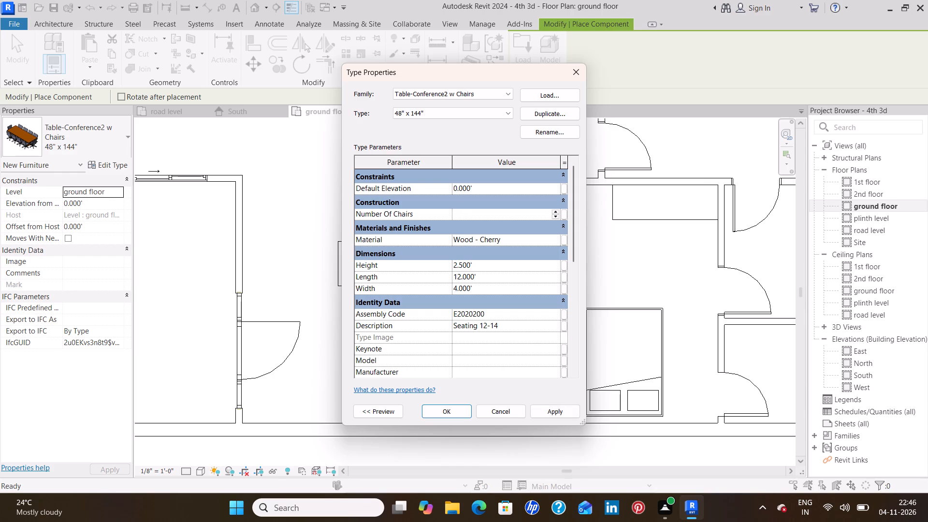
pyautogui.press('6')
pyautogui.click(551, 414)
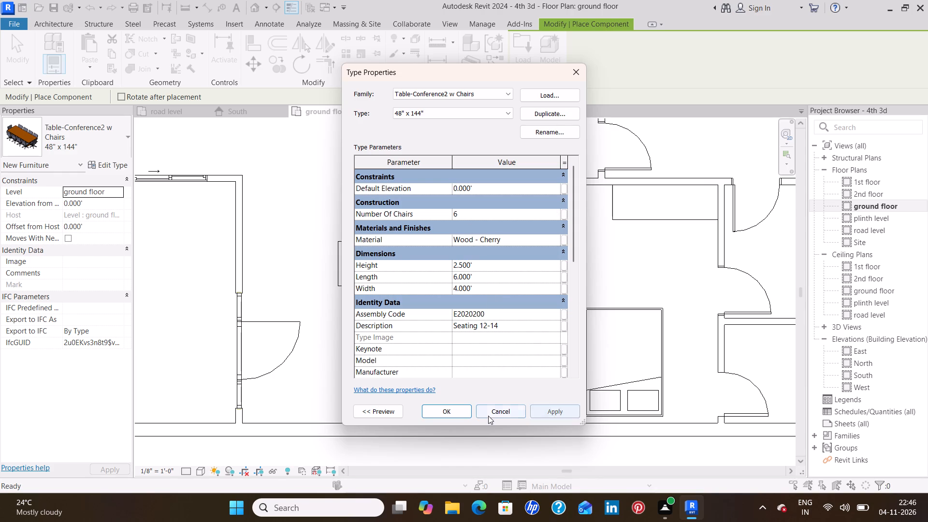
pyautogui.click(461, 414)
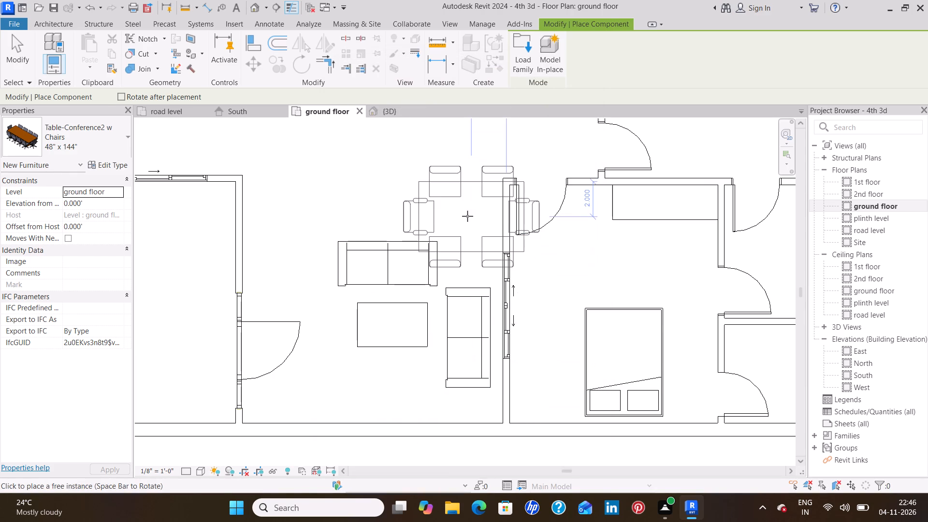
# Try the table rotated in the kitchen without placing it, and switch to the 48" x 120" Table-Conference2 w Chairs type.
pyautogui.moveTo(467, 216); pyautogui.dragTo(426, 474, button='middle')
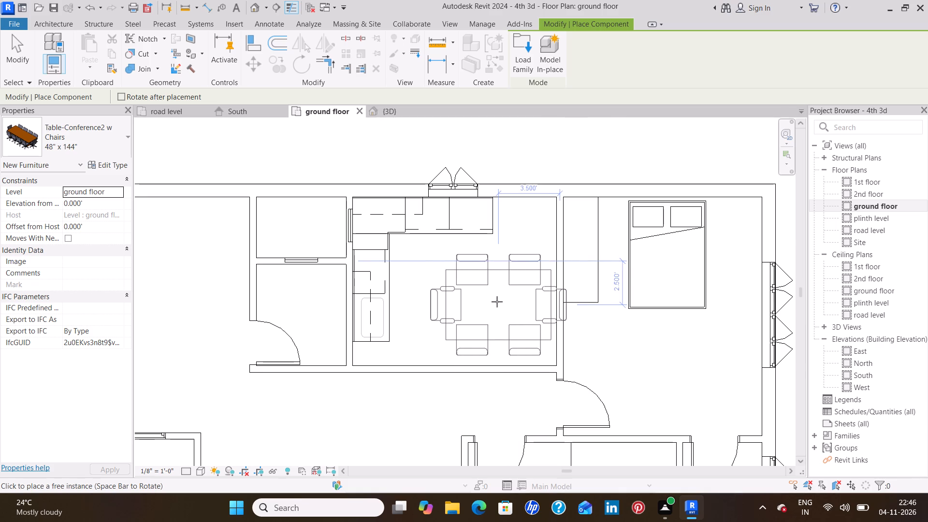
pyautogui.press('space')
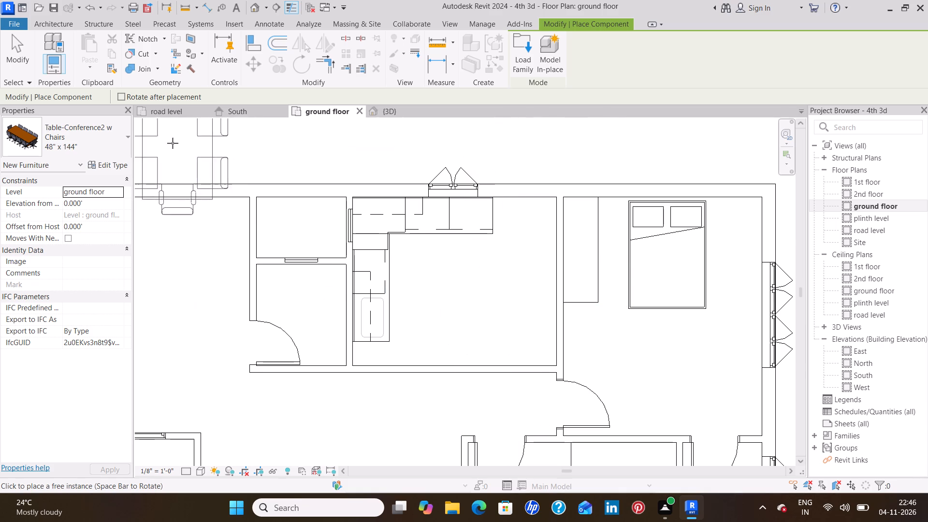
pyautogui.click(76, 136)
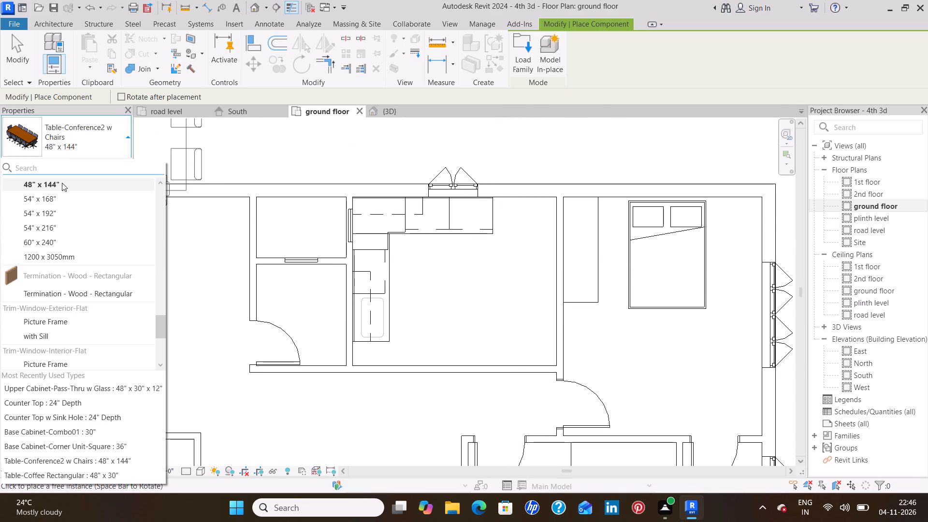
pyautogui.scroll(3, 55, 213)
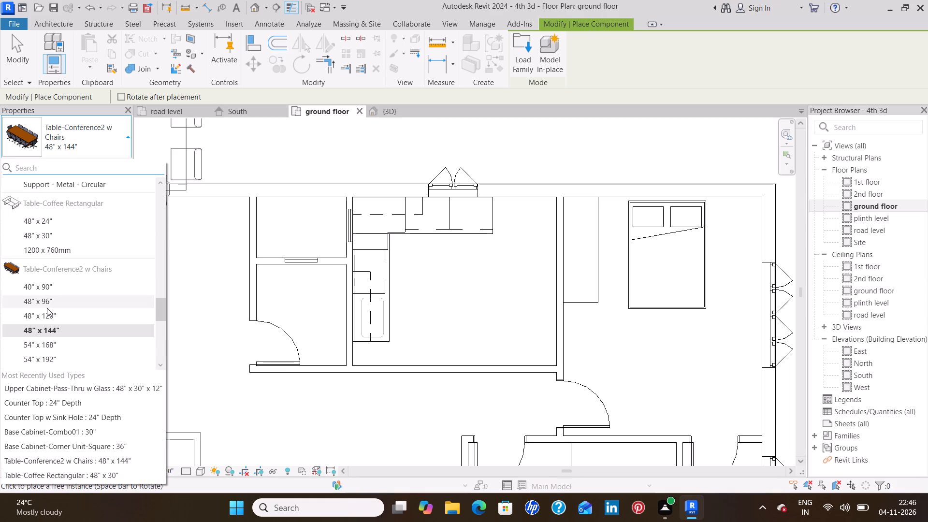
pyautogui.click(49, 314)
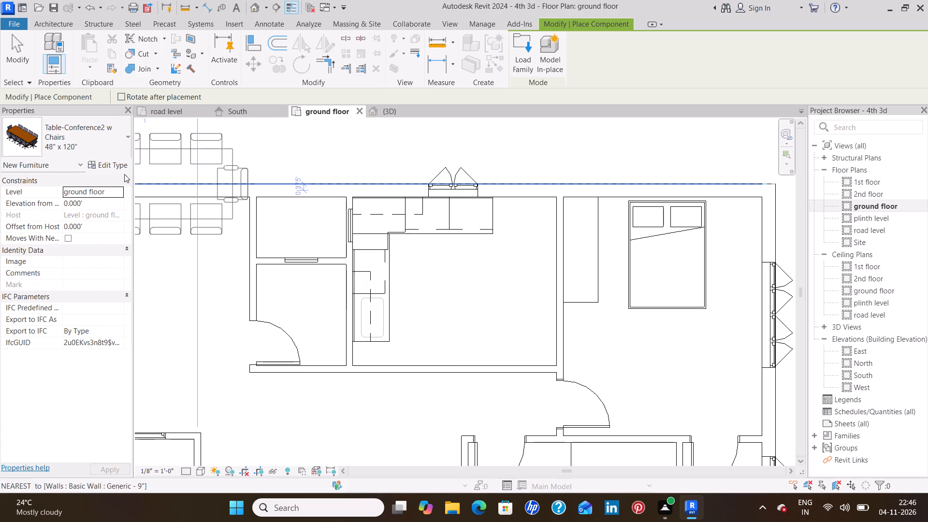
# Set the Number Of Chairs of the 48" x 120" Table-Conference2 w Chairs type to 6.
pyautogui.click(113, 168)
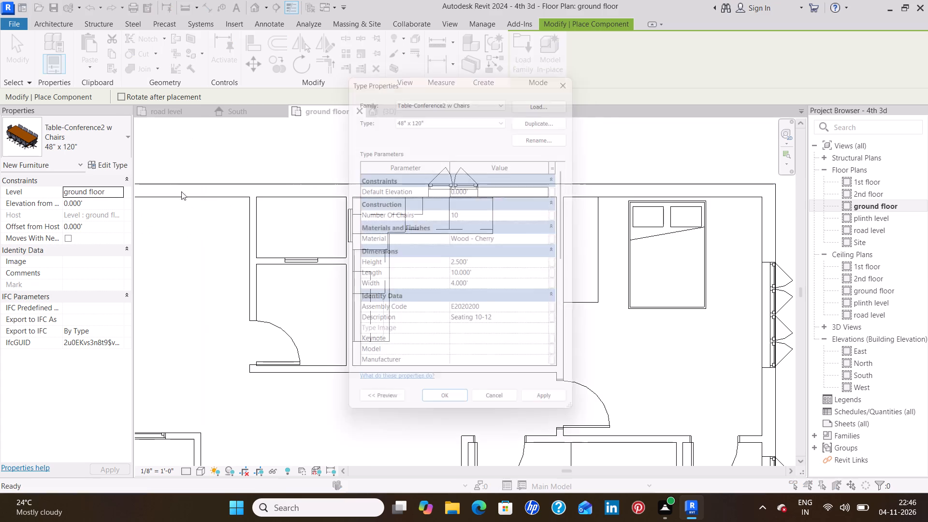
pyautogui.click(479, 213)
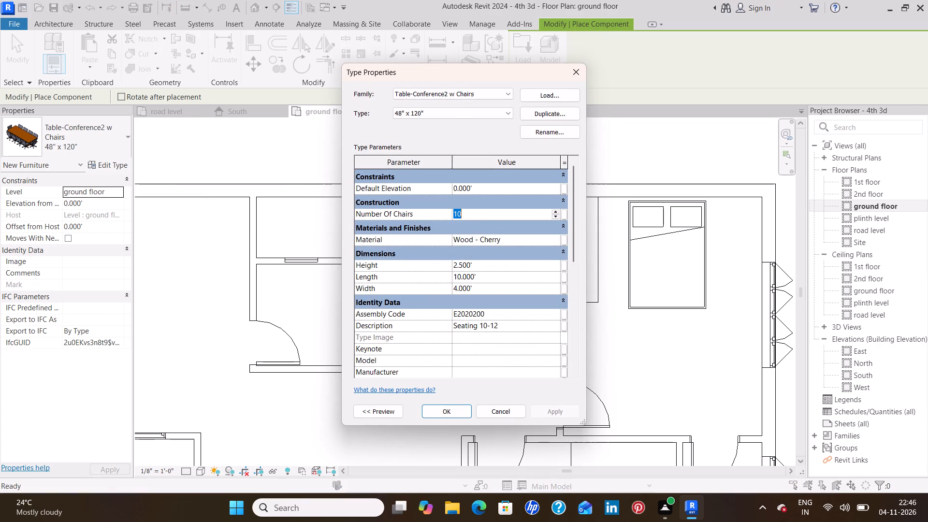
pyautogui.press('\\')
pyautogui.press('BackSpace')
pyautogui.press('6')
pyautogui.click(556, 408)
pyautogui.click(460, 409)
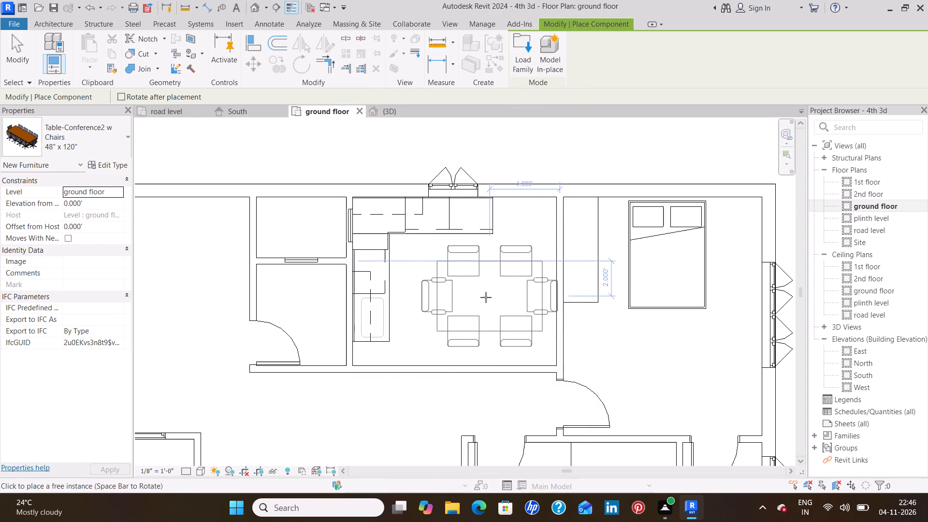
# Switch to the 40" x 90" Table-Conference2 w Chairs type and set its Number Of Chairs to 6.
pyautogui.click(102, 150)
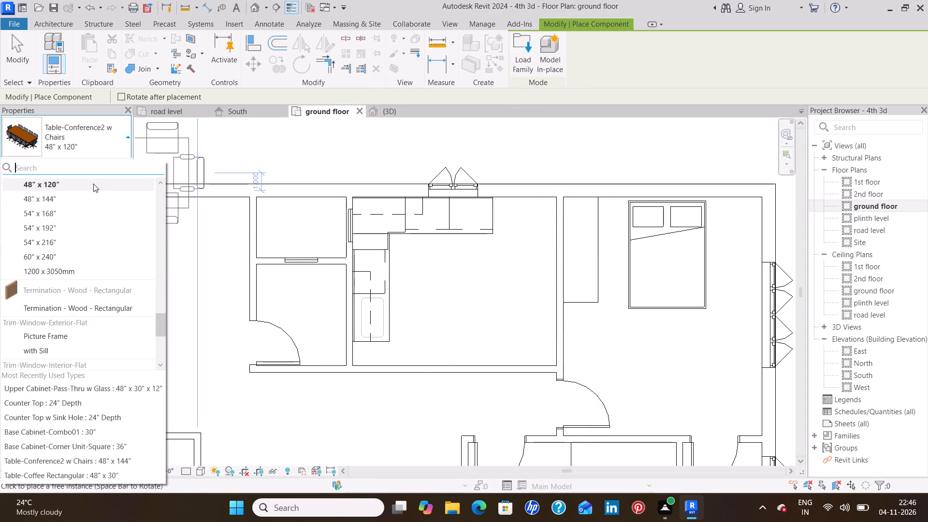
pyautogui.scroll(2, 78, 209)
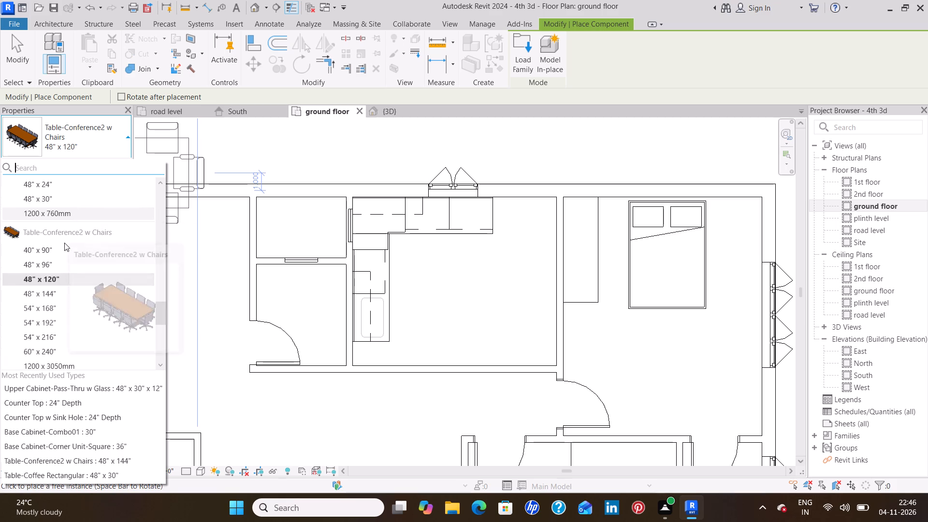
pyautogui.click(63, 252)
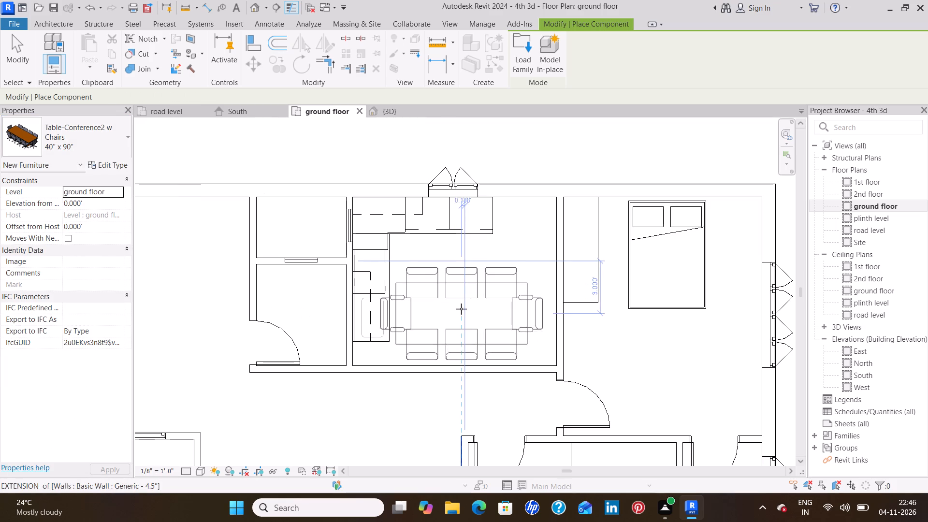
pyautogui.click(113, 167)
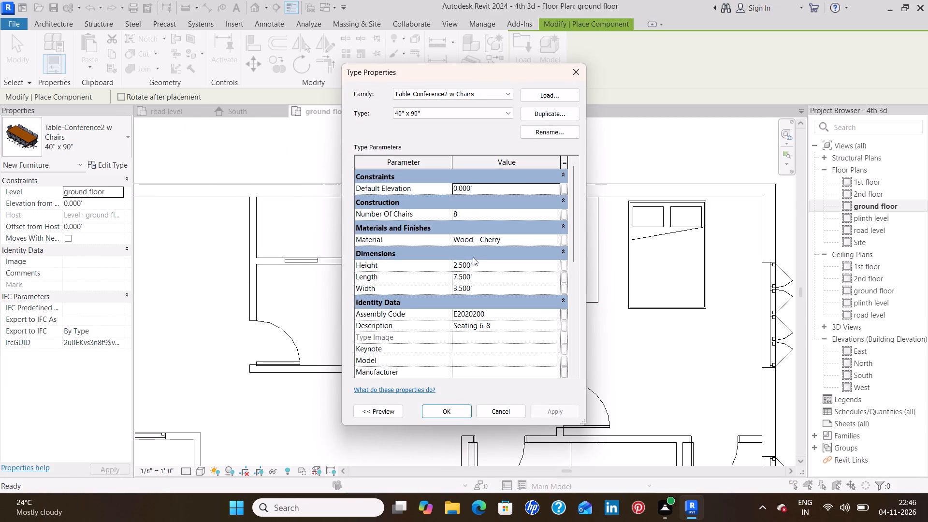
pyautogui.click(471, 209)
pyautogui.press('BackSpace')
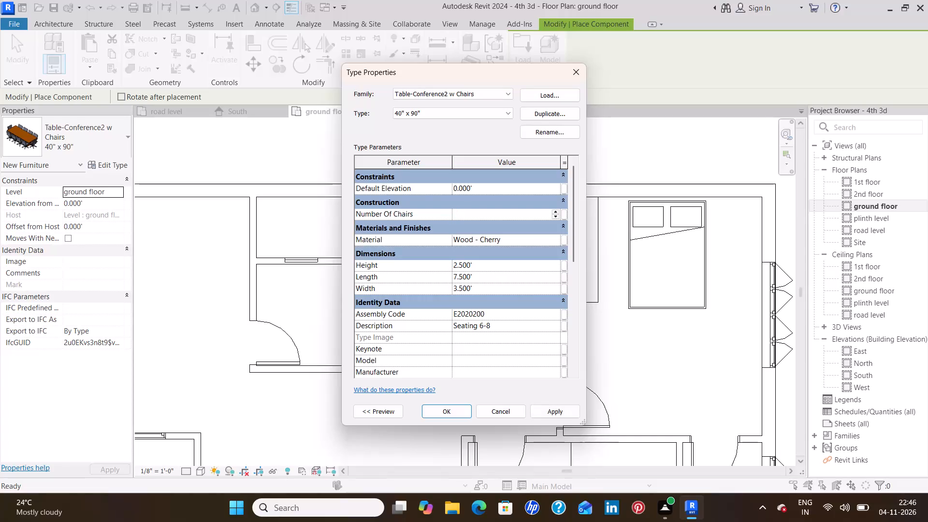
pyautogui.press('6')
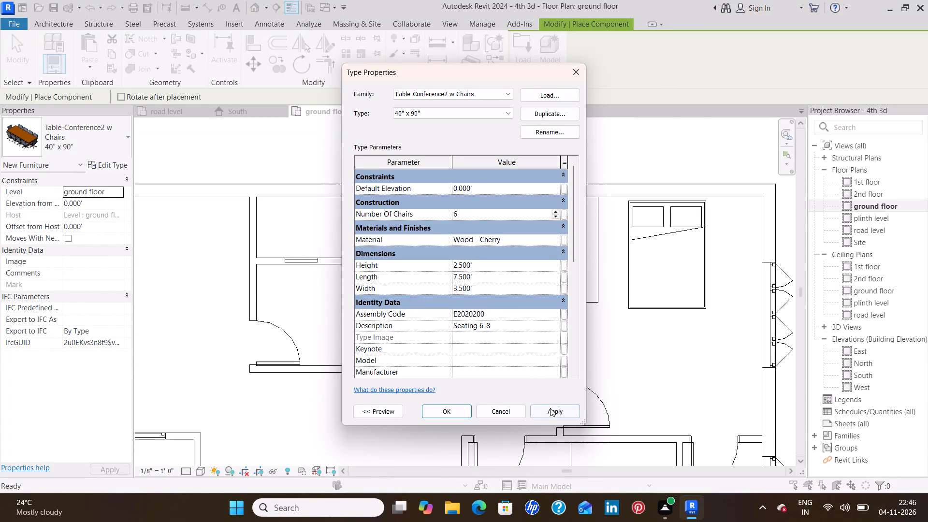
pyautogui.click(551, 410)
pyautogui.click(464, 412)
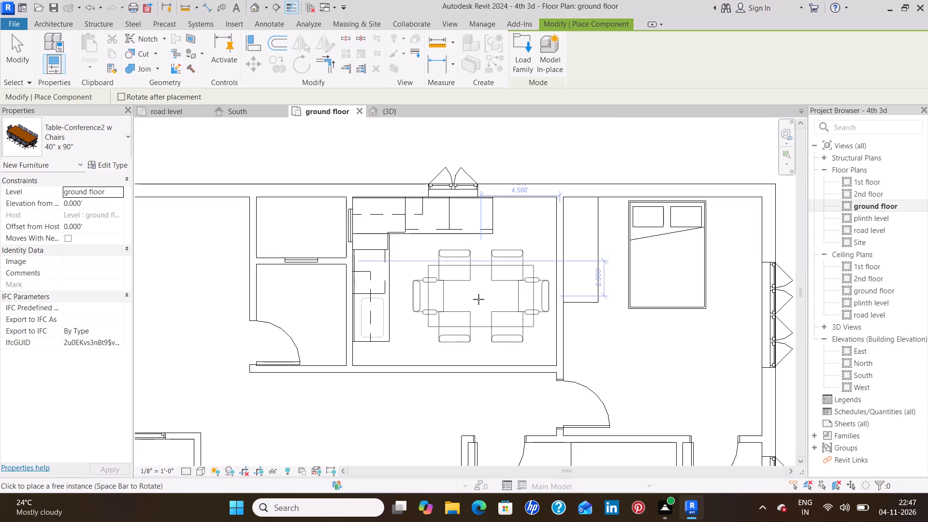
# Set the Number Of Chairs of the 40" x 90" Table-Conference2 w Chairs type to 4.
pyautogui.click(114, 167)
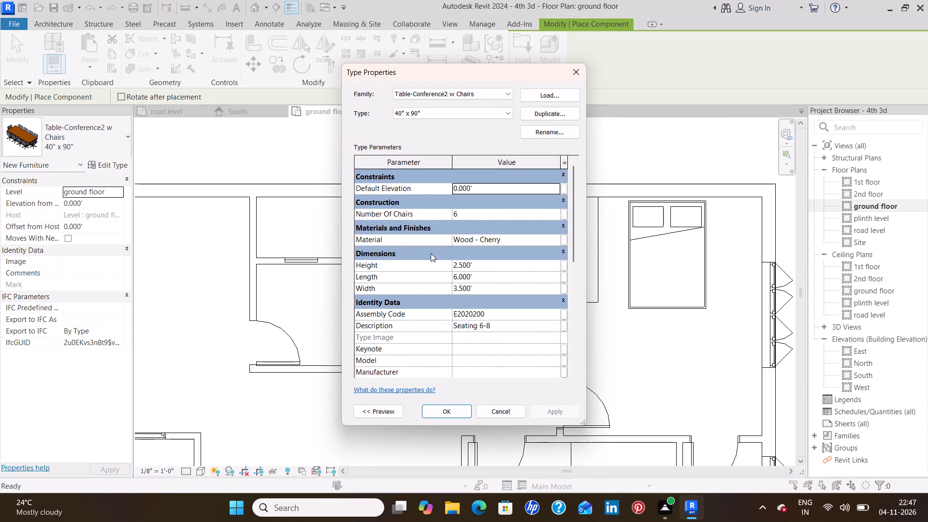
pyautogui.click(480, 217)
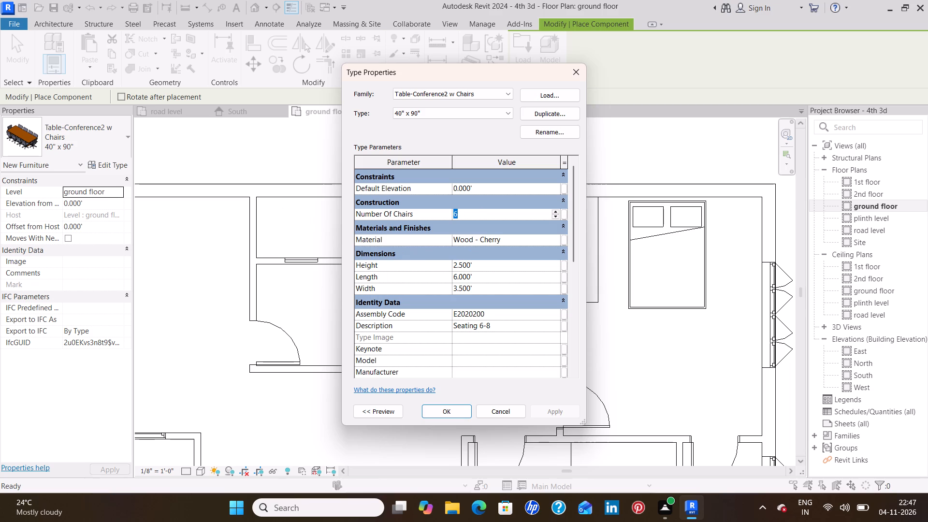
pyautogui.press('BackSpace')
pyautogui.press('4')
pyautogui.click(567, 411)
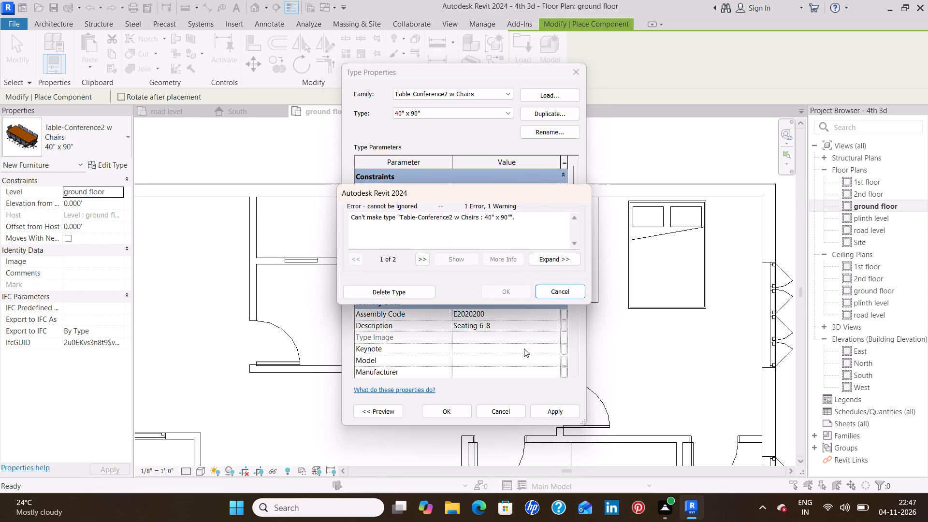
pyautogui.click(562, 288)
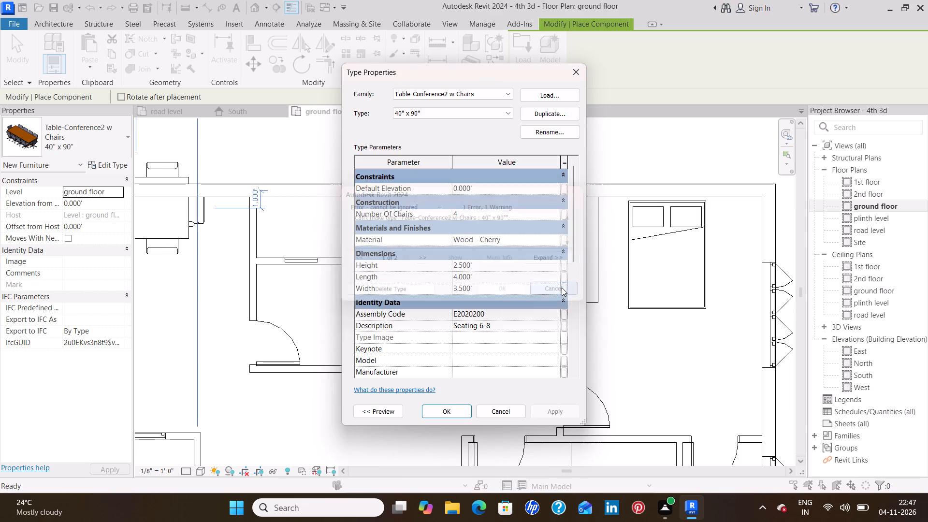
pyautogui.click(452, 415)
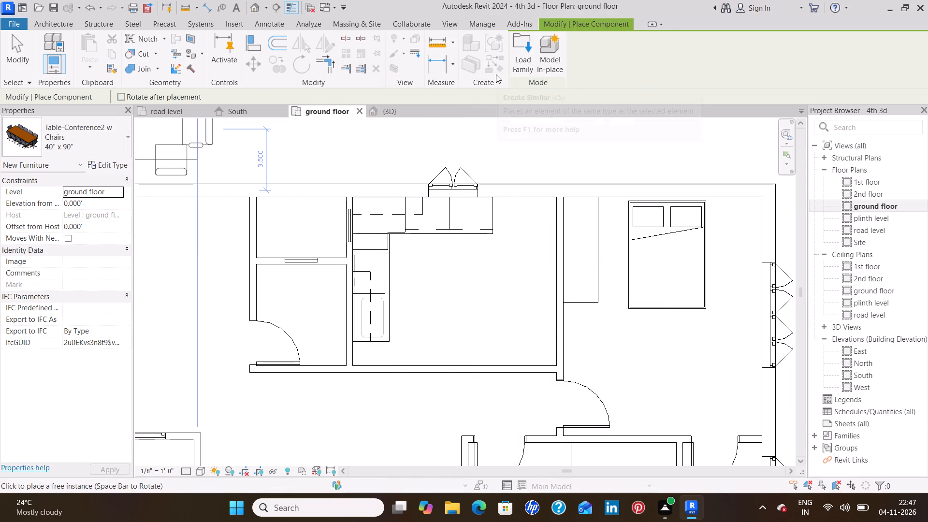
# Load the Table-Dining Round w Chairs family from the Furniture Tables library for component placement.
pyautogui.click(512, 69)
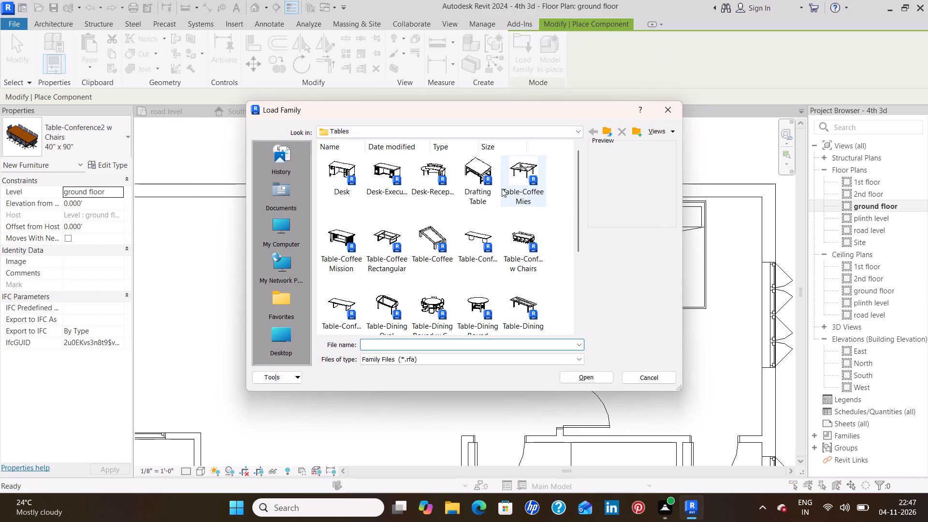
pyautogui.scroll(-1, 485, 225)
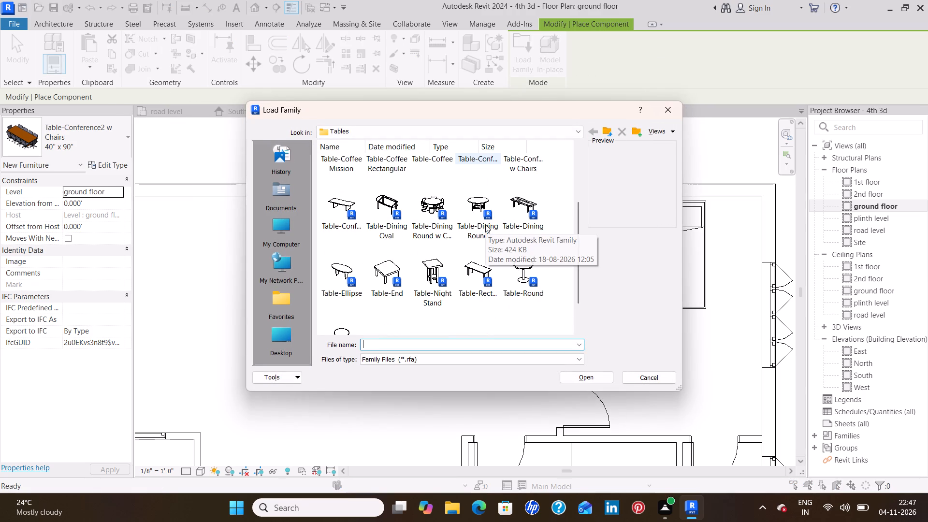
pyautogui.click(436, 203)
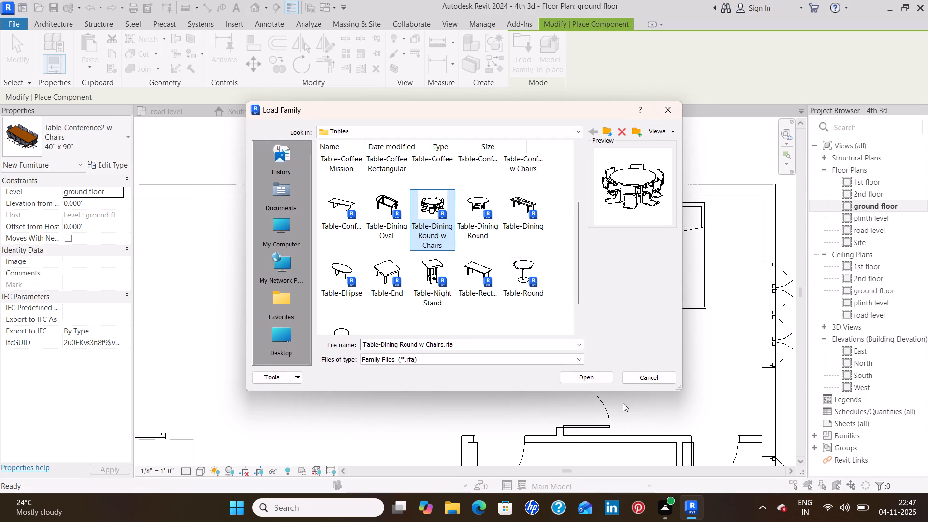
pyautogui.click(604, 378)
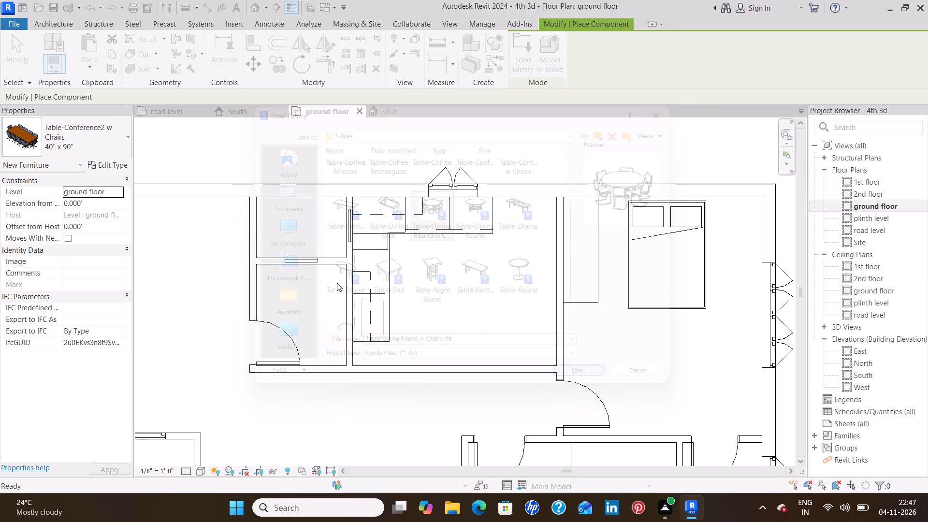
# Place a 36" Diameter Table-Dining Round w Chairs in the kitchen, its centre about 4' from the partition shared with the bedroom.
pyautogui.click(91, 137)
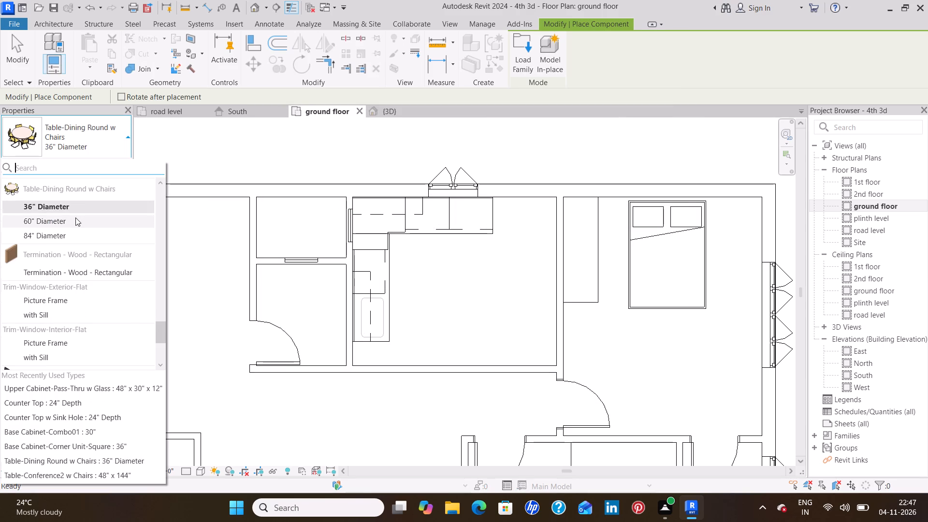
pyautogui.scroll(2, 75, 217)
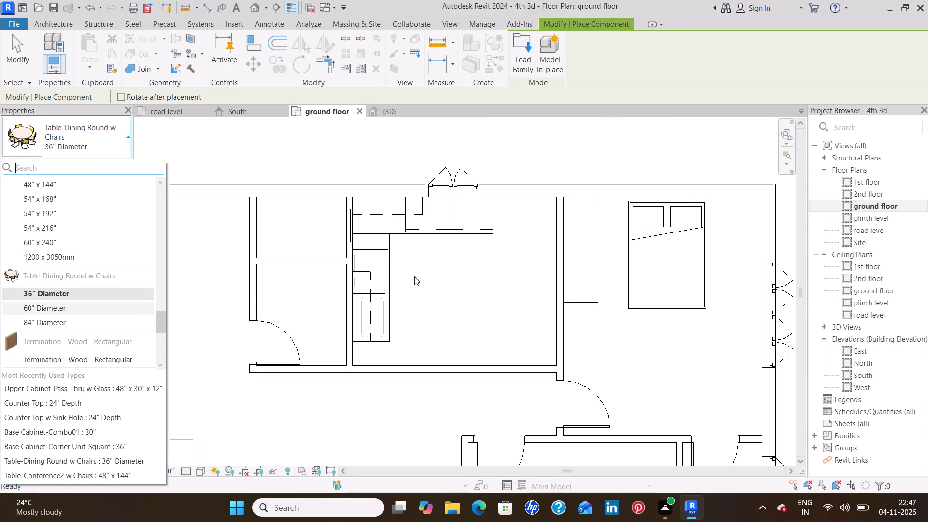
pyautogui.click(108, 141)
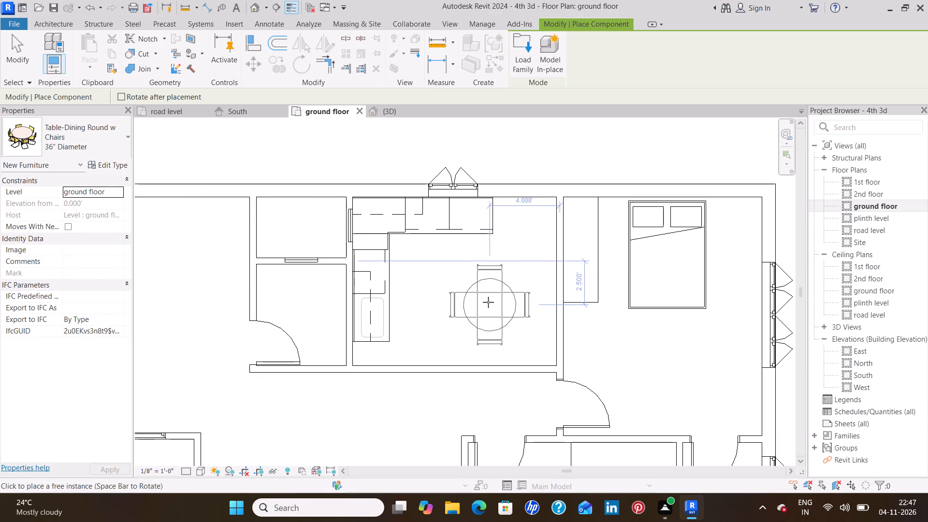
pyautogui.click(488, 302)
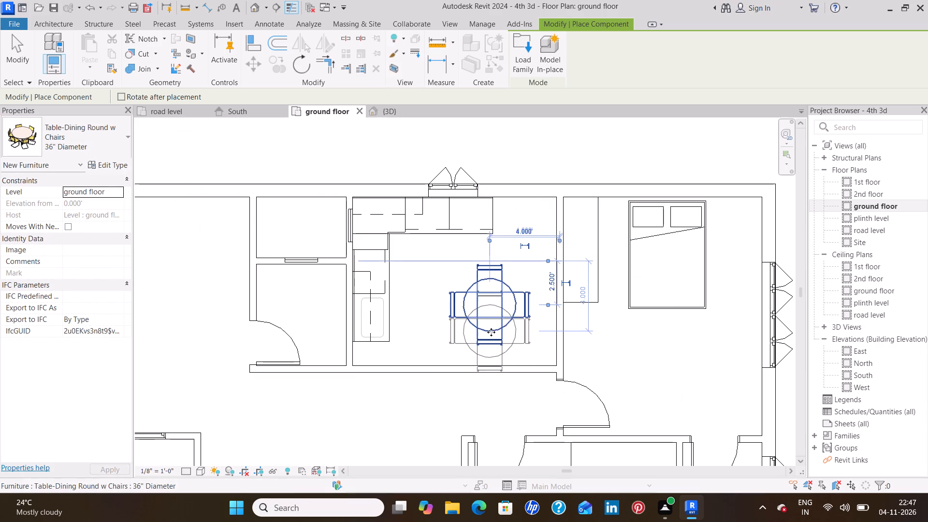
pyautogui.press('Escape')
pyautogui.press('Escape')
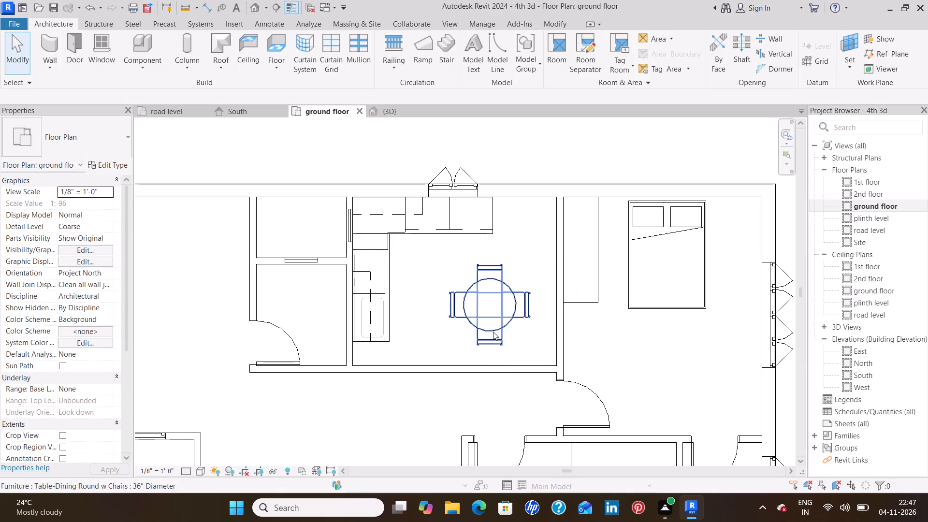
# Set the Chairs count of the kitchen's 36" Diameter round dining table type to 6.
pyautogui.click(500, 302)
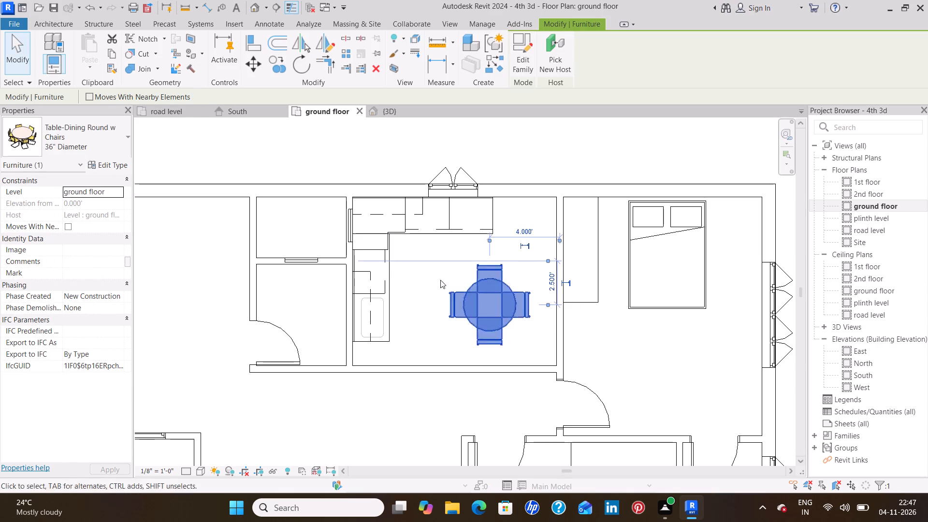
pyautogui.click(113, 165)
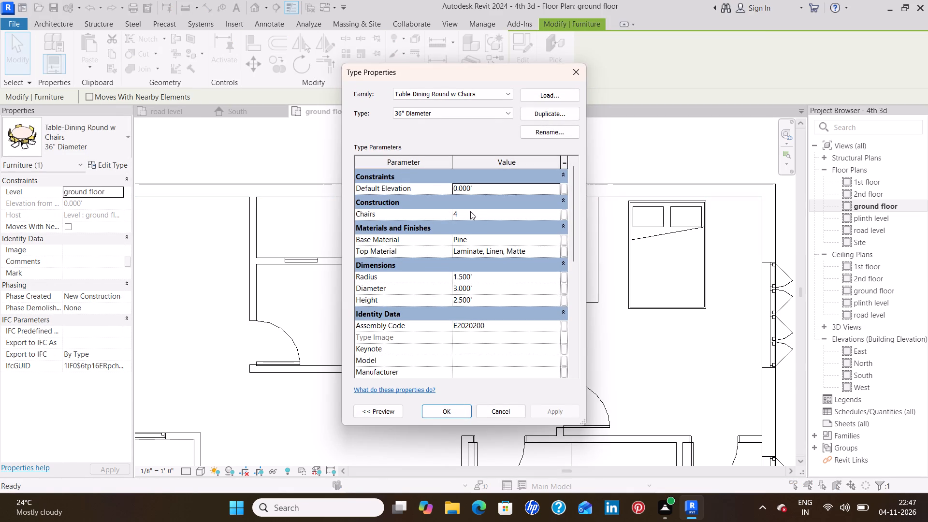
pyautogui.click(470, 211)
pyautogui.press('BackSpace')
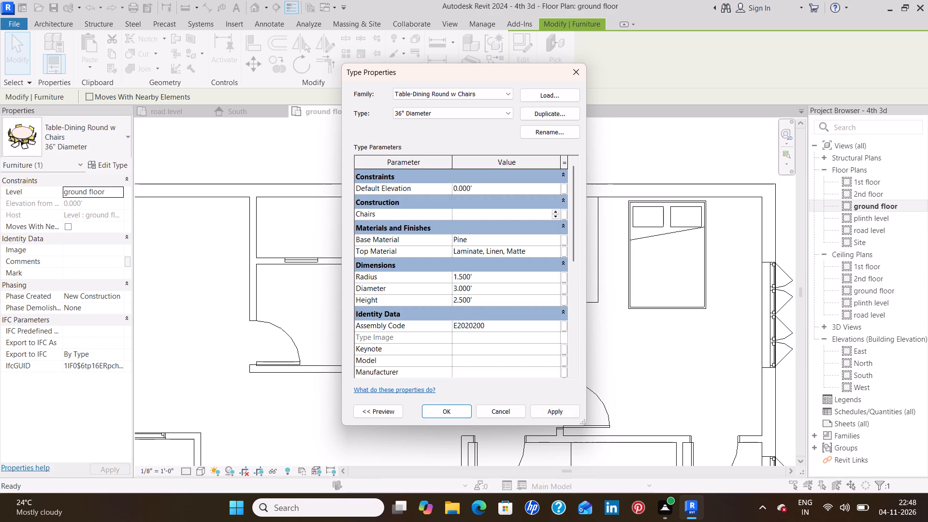
pyautogui.press('6')
pyautogui.click(540, 418)
pyautogui.click(459, 411)
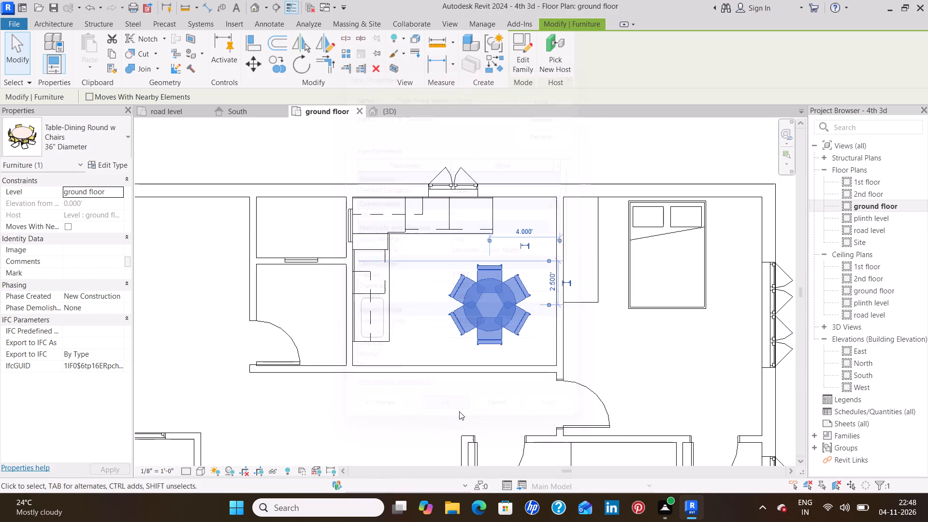
pyautogui.click(416, 324)
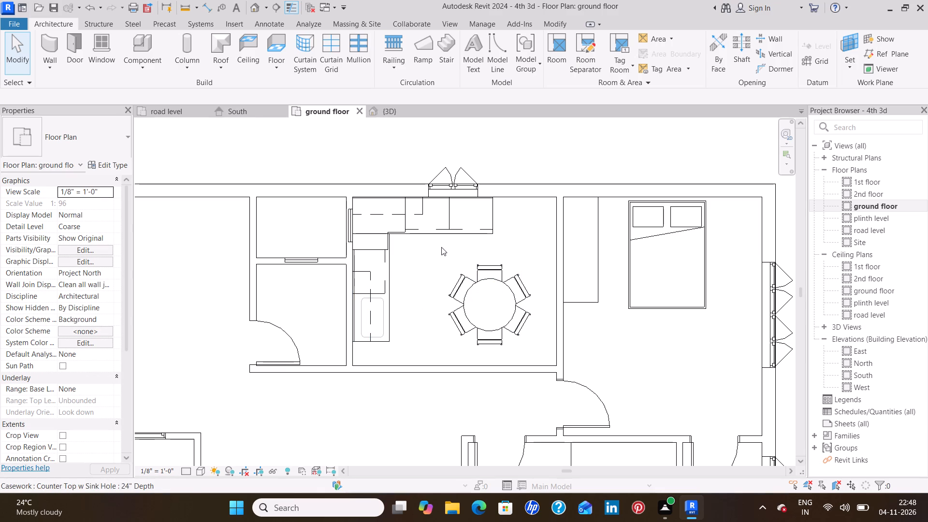
# Load the Passage Opening-Elliptical Arch family from the US library's Openings folder for component placement.
pyautogui.click(140, 44)
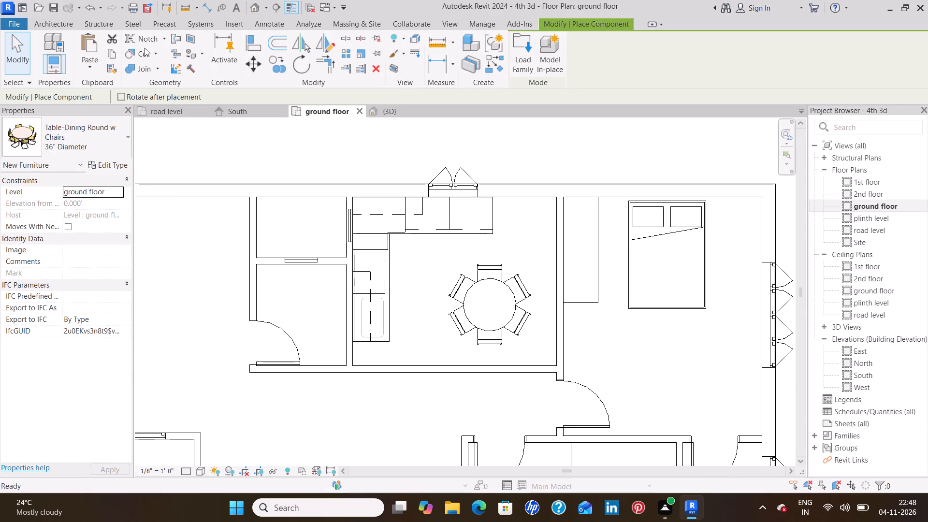
pyautogui.click(524, 67)
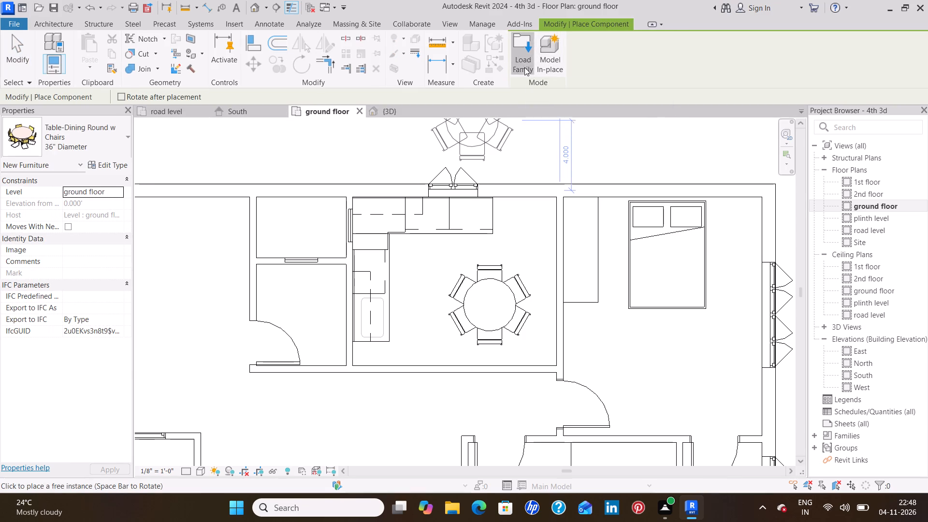
pyautogui.scroll(4, 513, 296)
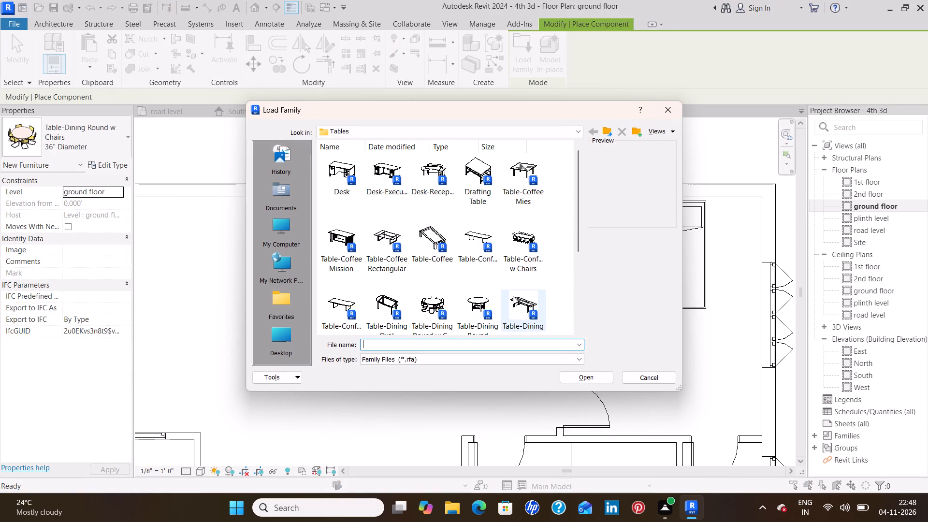
pyautogui.scroll(-3, 511, 296)
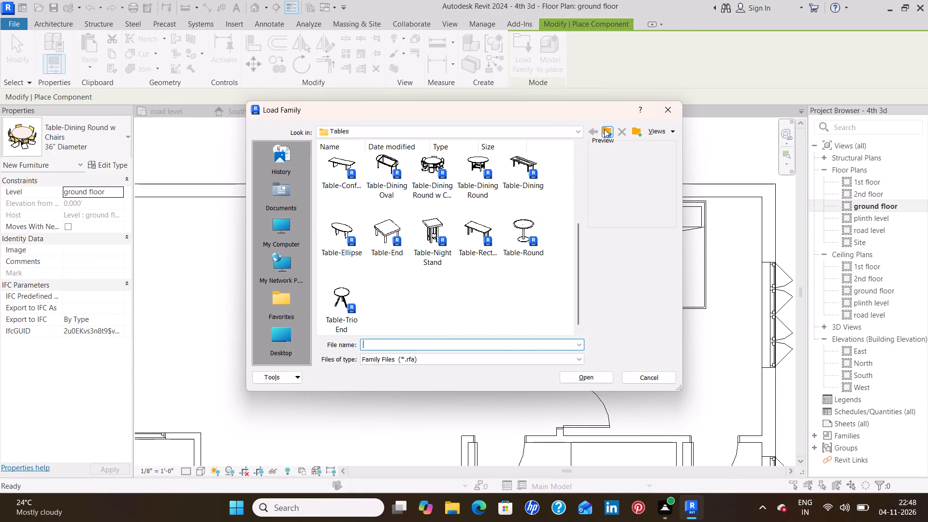
pyautogui.click(604, 129)
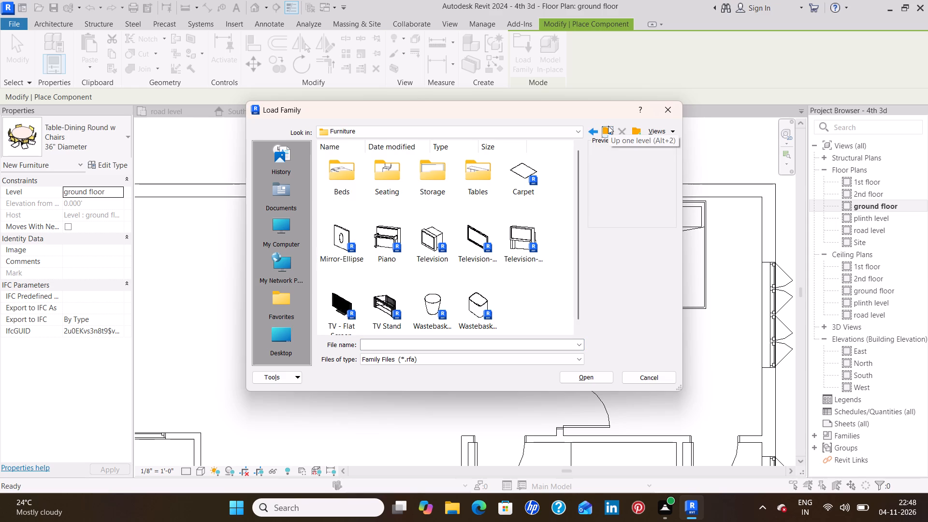
pyautogui.click(608, 126)
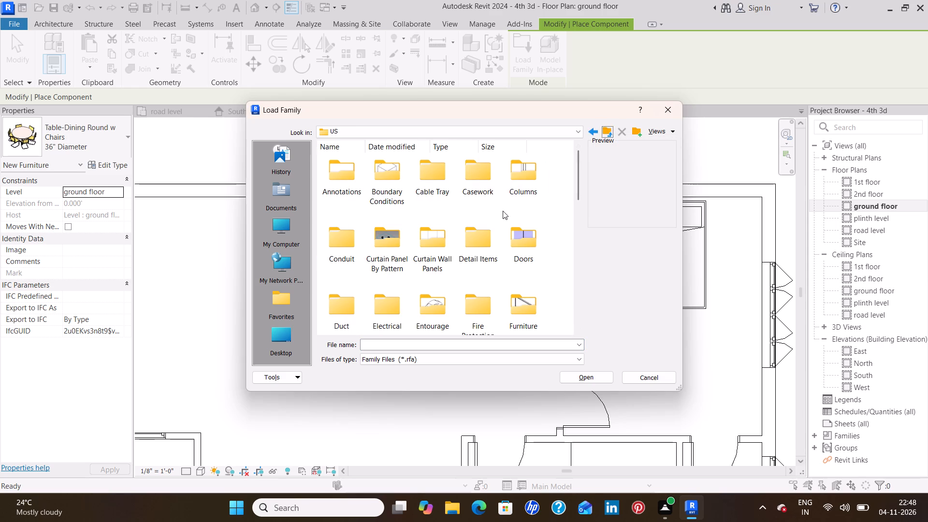
pyautogui.scroll(-1, 507, 259)
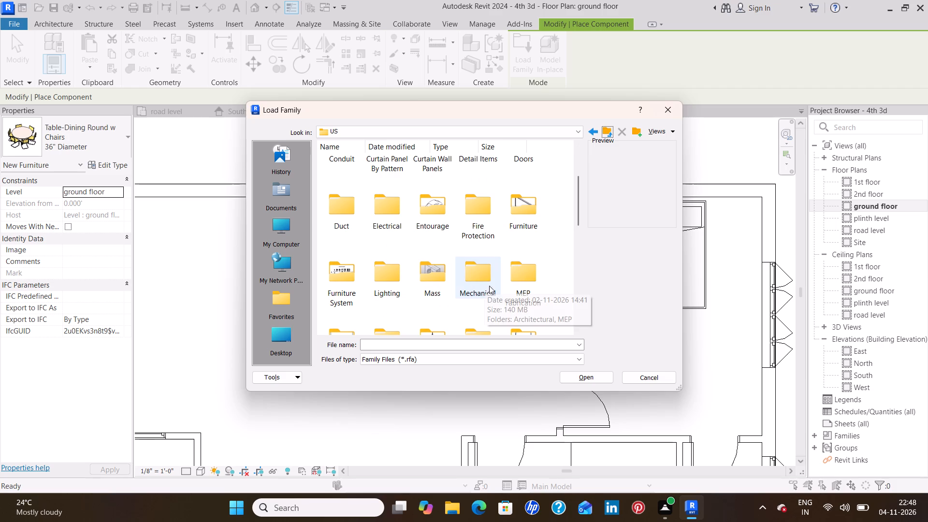
pyautogui.doubleClick(521, 284)
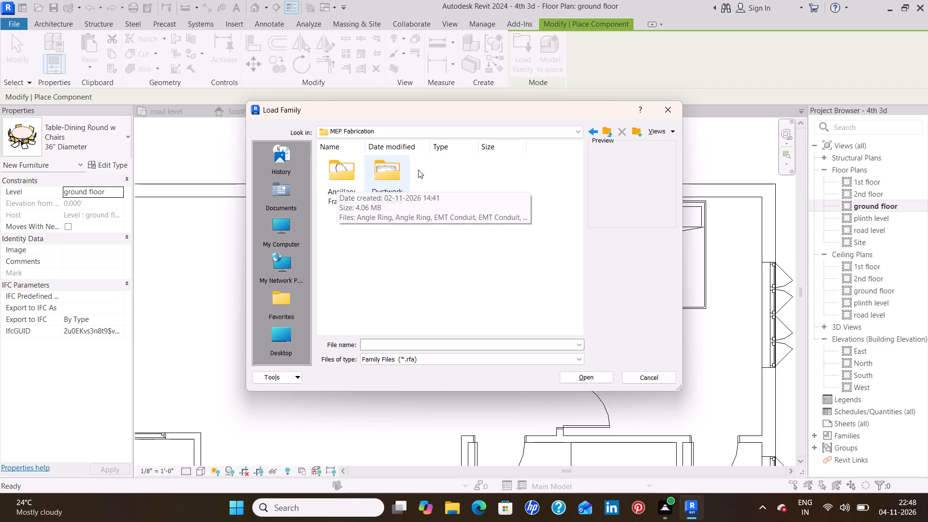
pyautogui.click(606, 136)
pyautogui.scroll(-2, 510, 258)
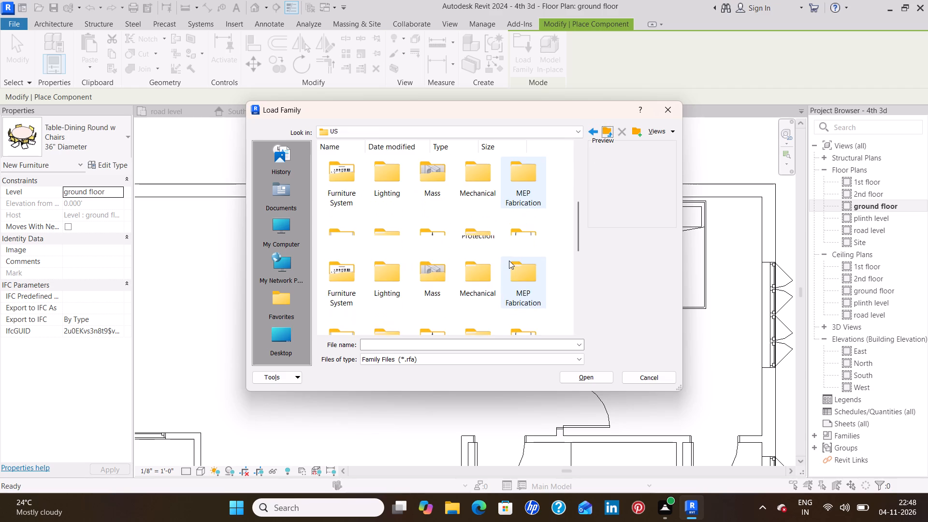
pyautogui.doubleClick(345, 241)
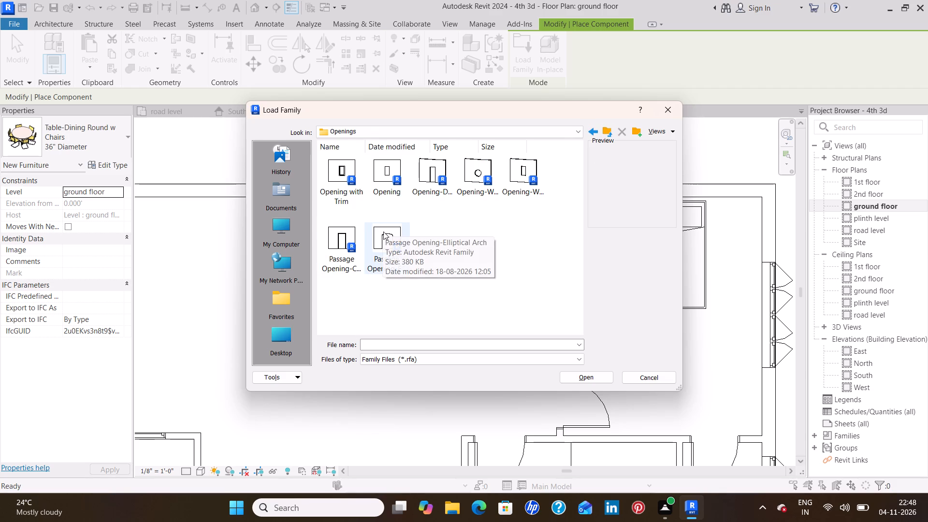
pyautogui.click(383, 232)
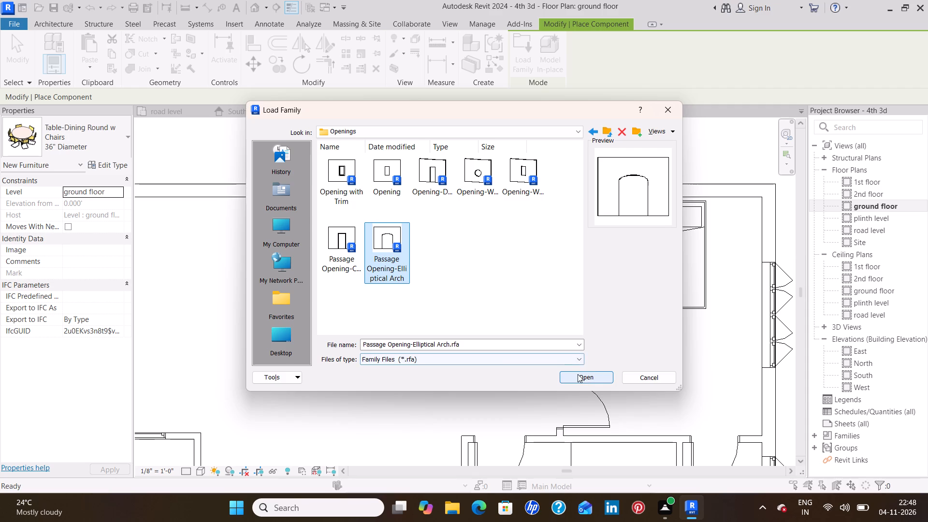
pyautogui.click(578, 374)
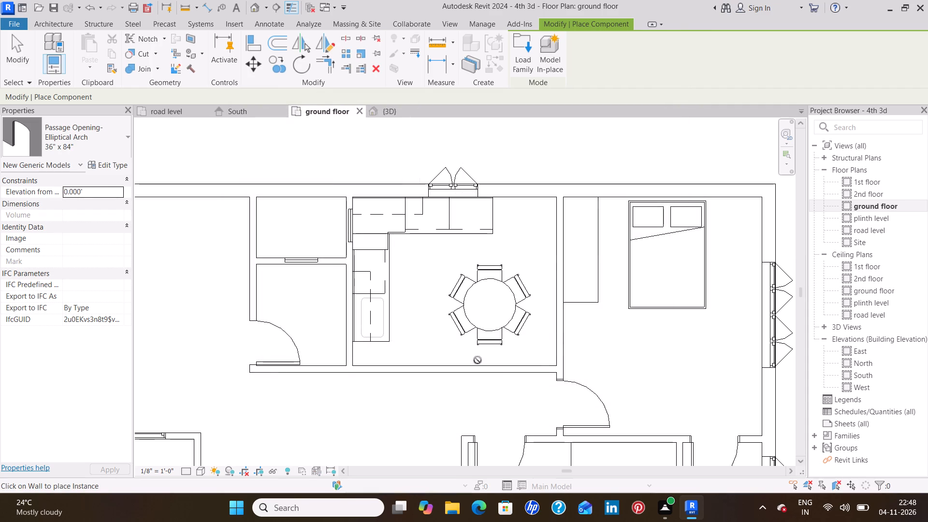
# Place a 60" x 84" Passage Opening-Elliptical Arch in the kitchen's corridor wall, its centre about 2.75' from the partition shared with the bedroom.
pyautogui.click(82, 150)
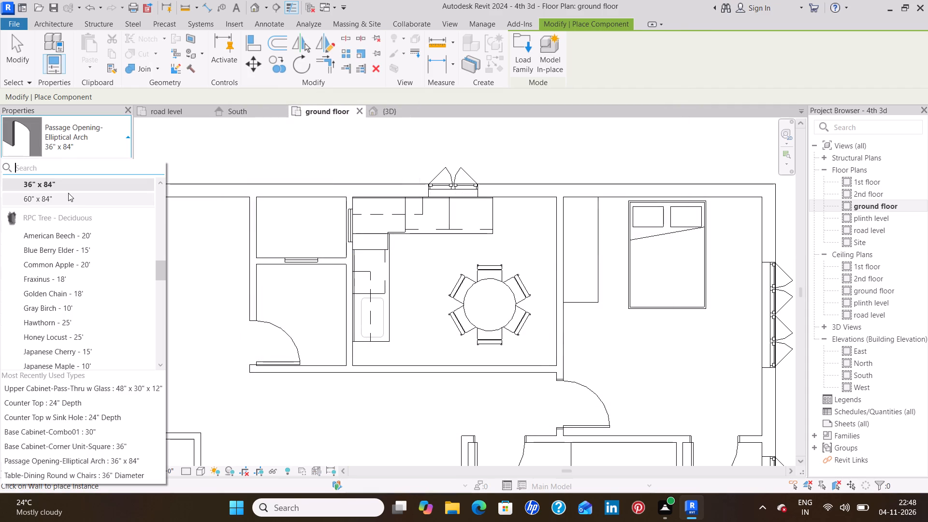
pyautogui.click(67, 202)
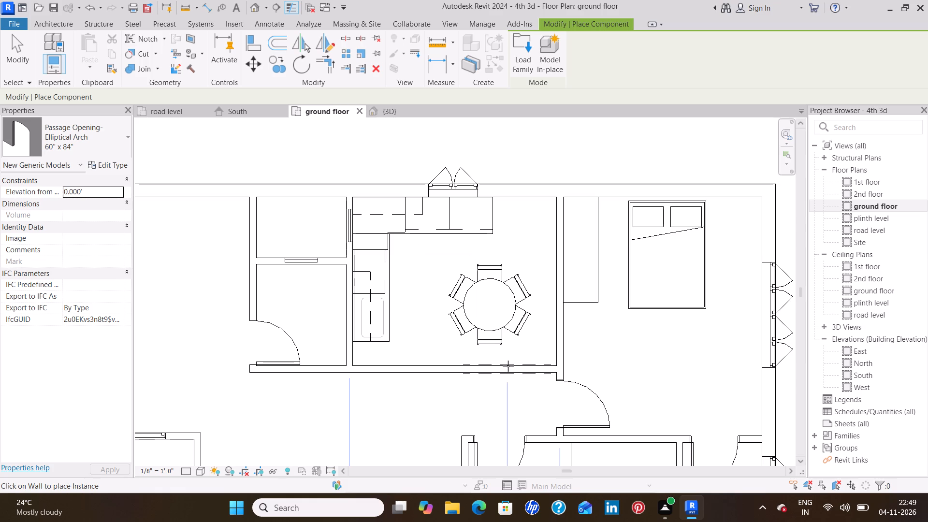
pyautogui.scroll(5, 512, 366)
pyautogui.click(511, 368)
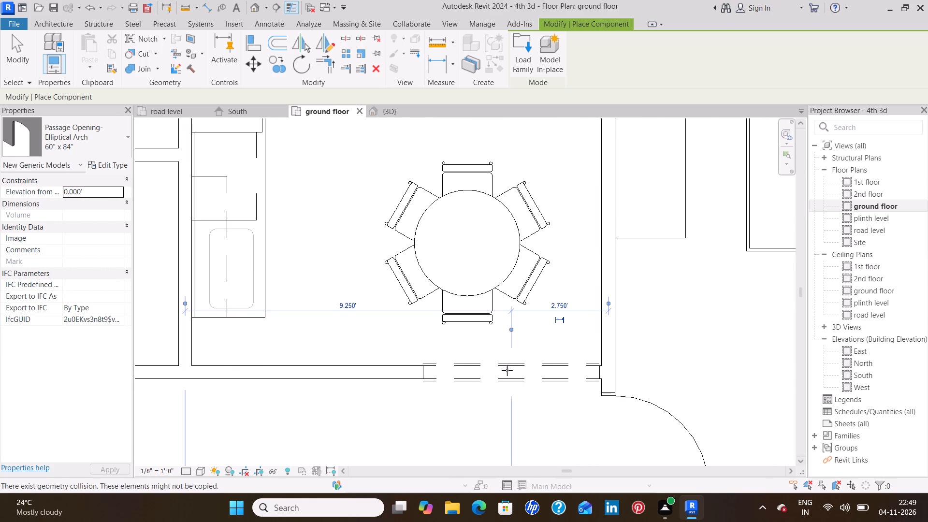
pyautogui.press('Escape')
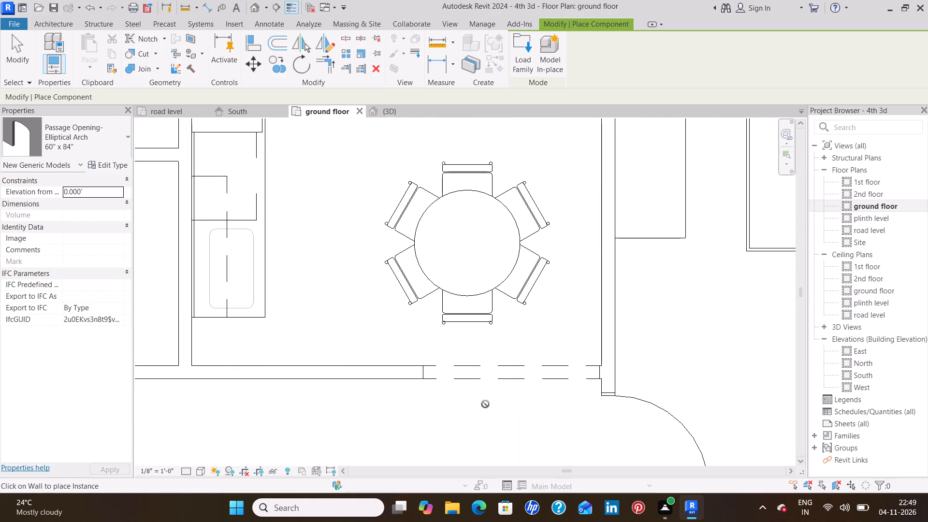
pyautogui.press('Escape')
# Nudge the arched opening along its wall until its edge meets the bedroom partition's face, centre about 2.69' from the partition.
pyautogui.click(494, 377)
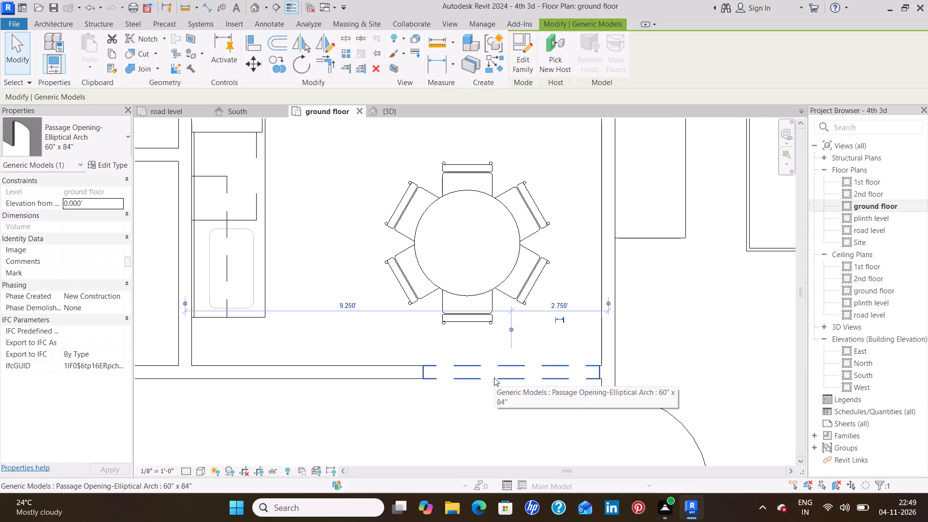
pyautogui.press('Right')
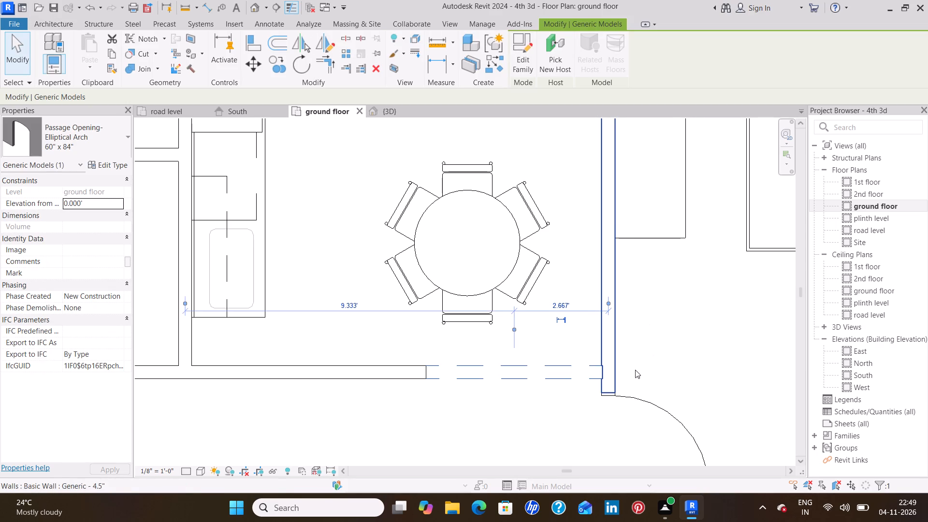
pyautogui.scroll(11, 616, 375)
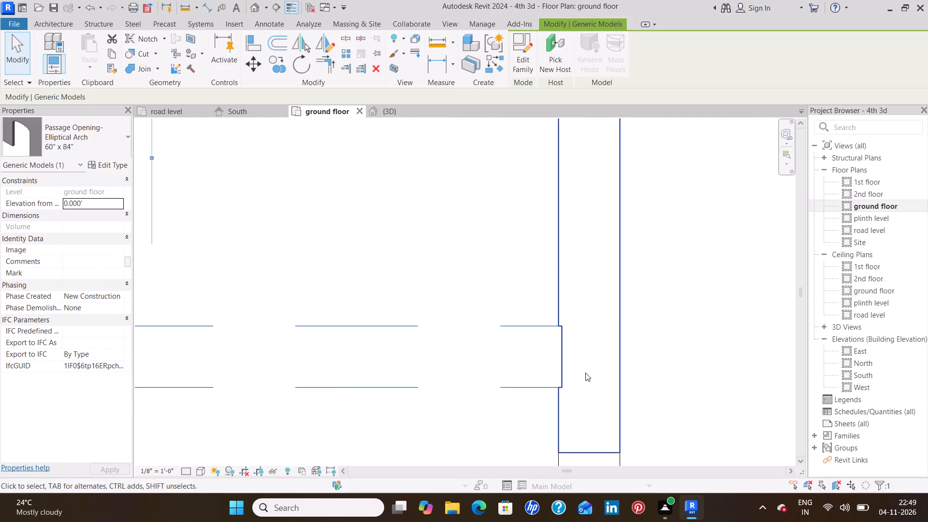
pyautogui.scroll(4, 585, 373)
pyautogui.press('Left')
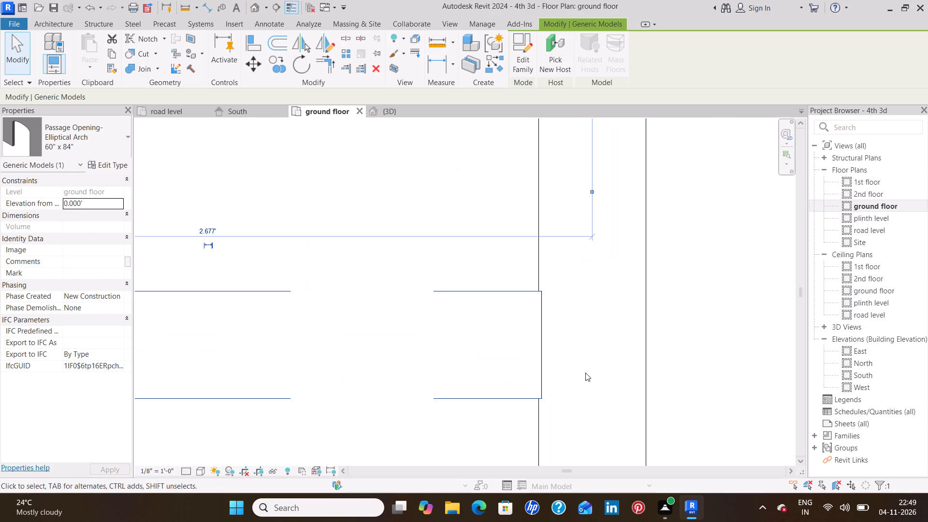
pyautogui.press('Left')
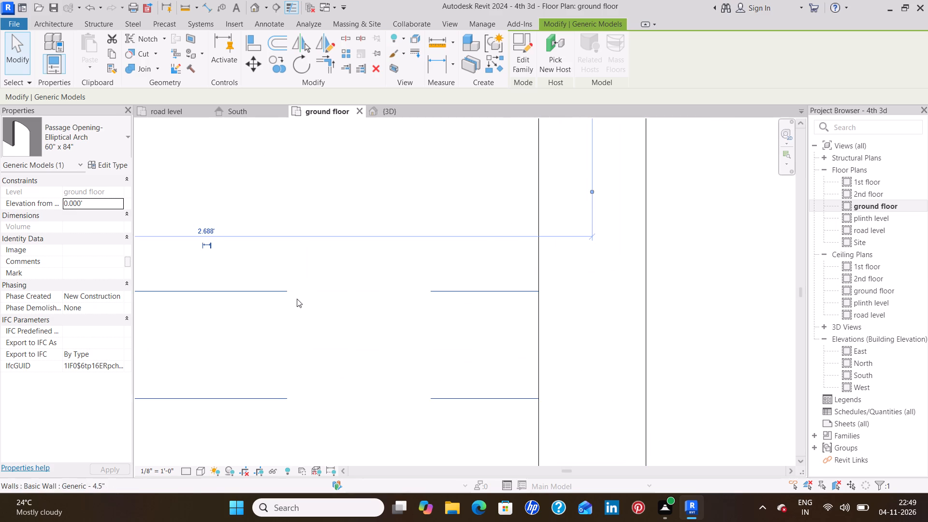
pyautogui.click(319, 284)
# Nudge the kitchen's round dining table about 0.17' away from the wall with the arched opening.
pyautogui.scroll(-10, 319, 284)
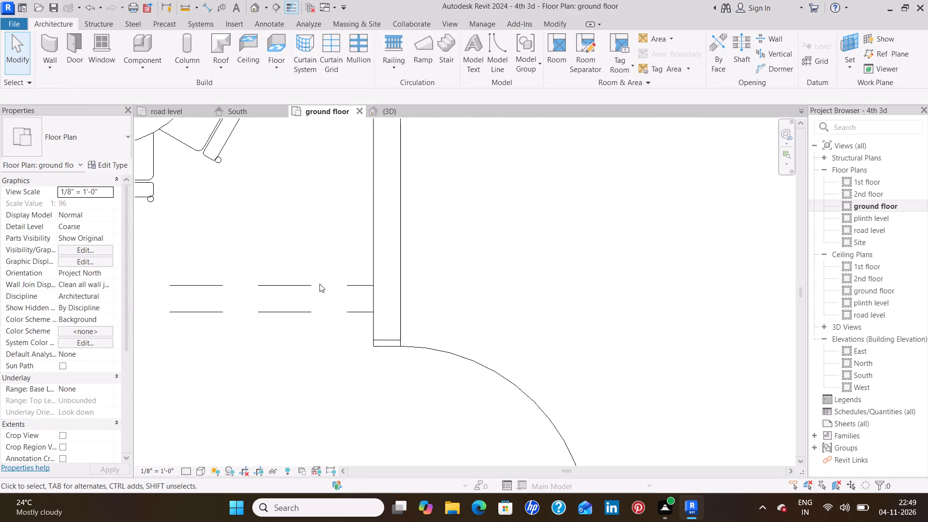
pyautogui.scroll(-7, 319, 284)
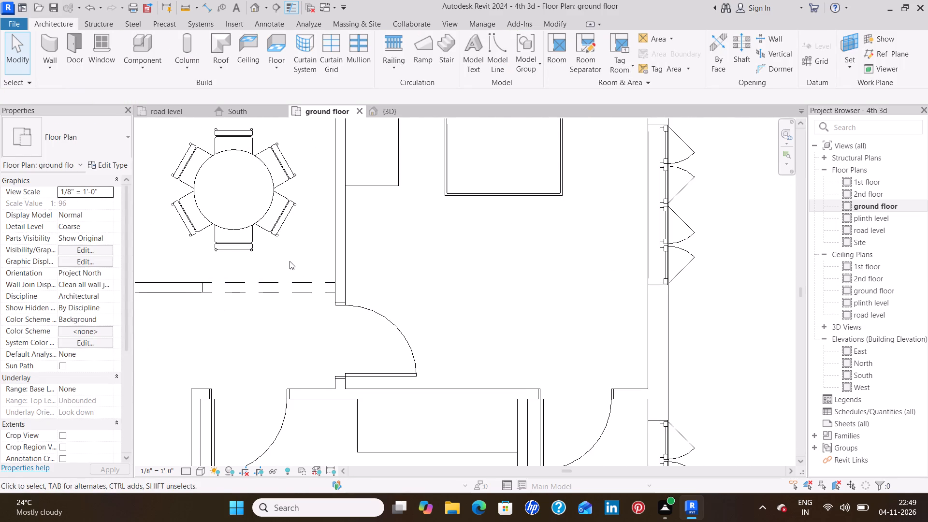
pyautogui.moveTo(290, 261); pyautogui.dragTo(348, 324, button='middle')
pyautogui.scroll(-3, 348, 324)
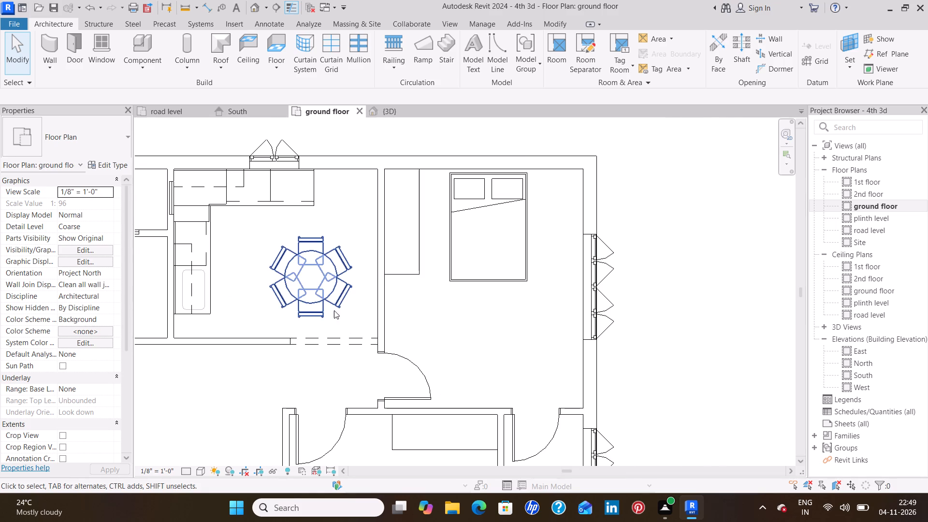
pyautogui.click(315, 298)
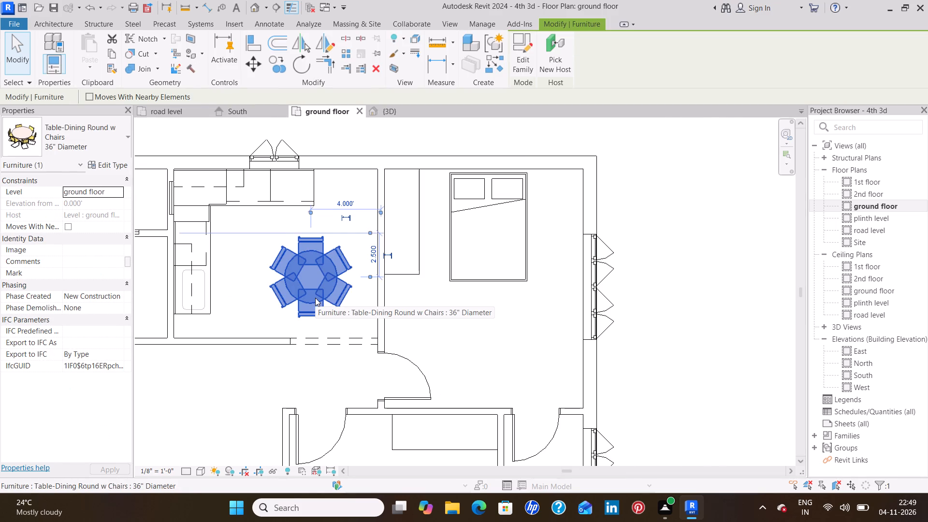
pyautogui.press('Up')
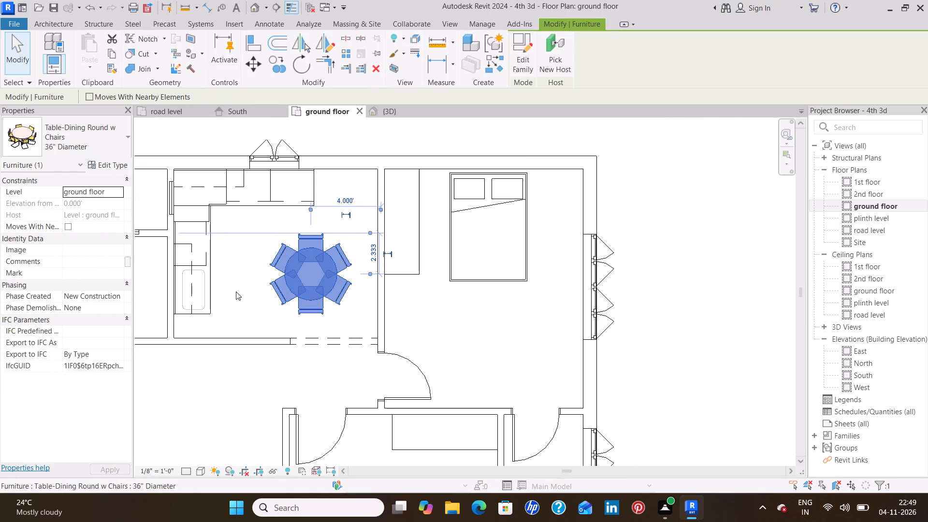
pyautogui.click(236, 291)
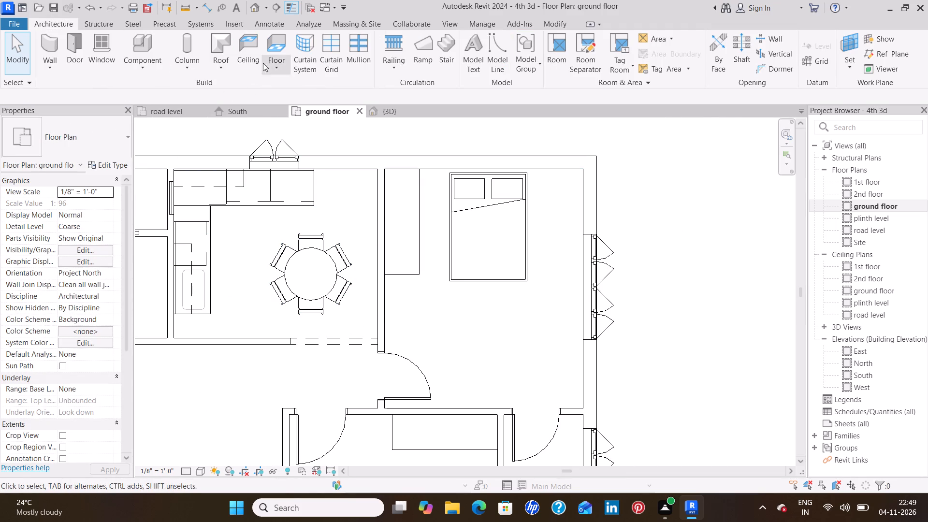
# Start loading a component family and go to the US library's Plumbing > Architectural > Fixtures folder.
pyautogui.click(154, 43)
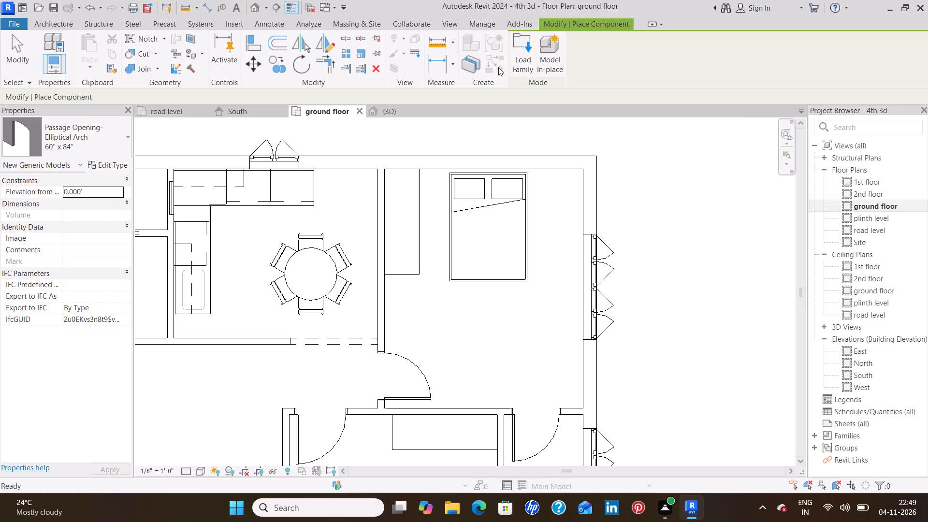
pyautogui.click(523, 52)
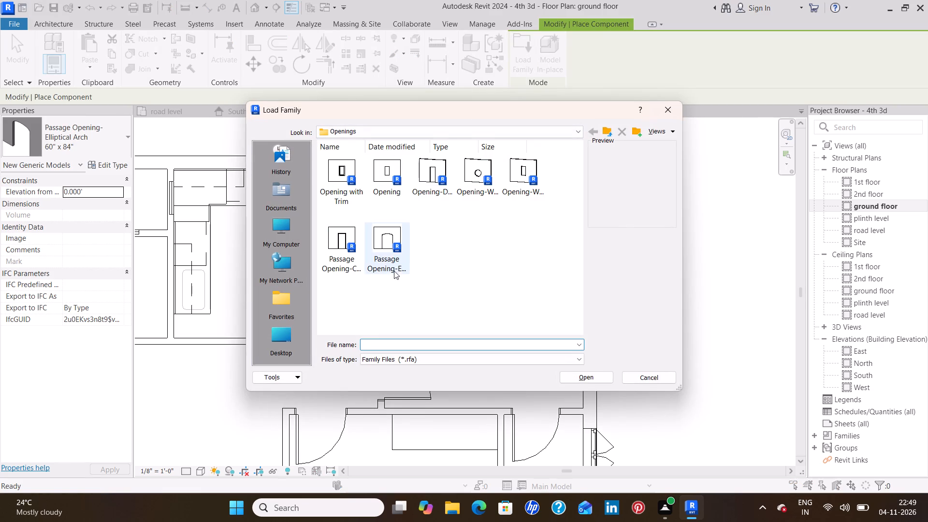
pyautogui.click(603, 129)
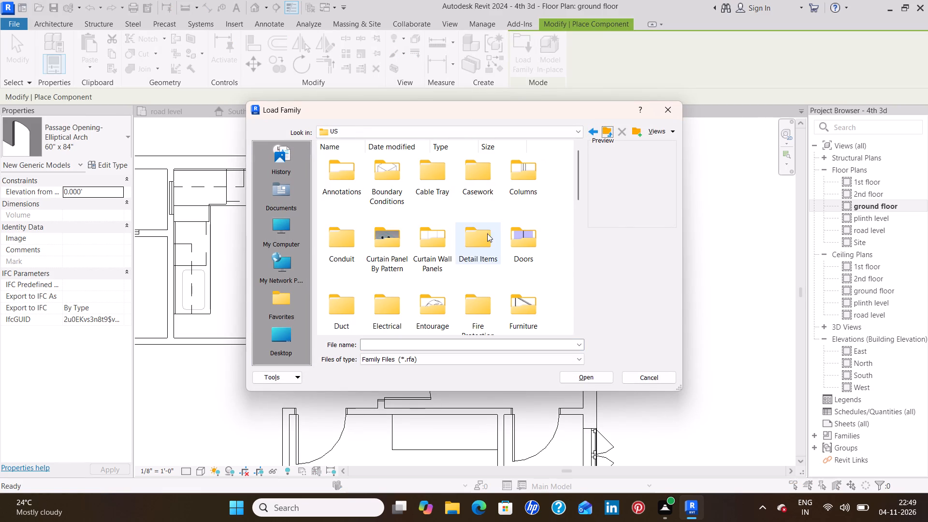
pyautogui.scroll(-3, 452, 268)
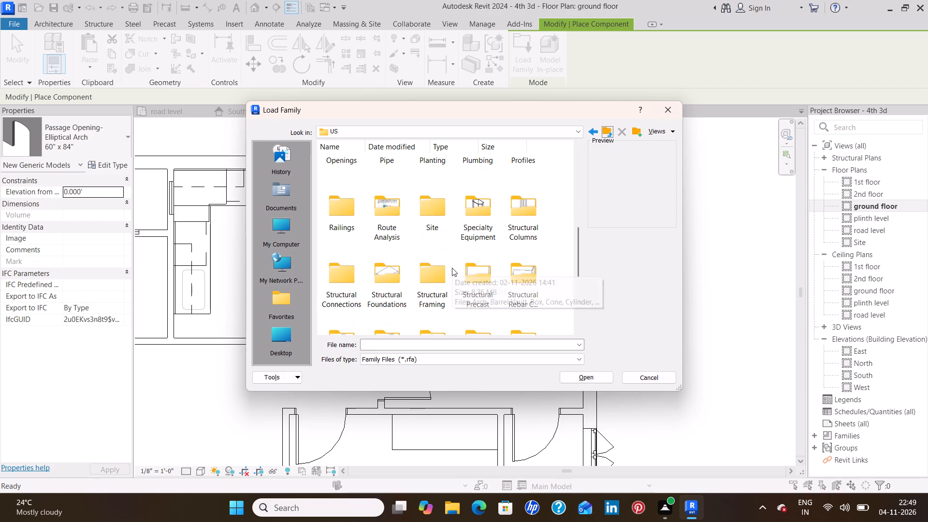
pyautogui.scroll(1, 429, 245)
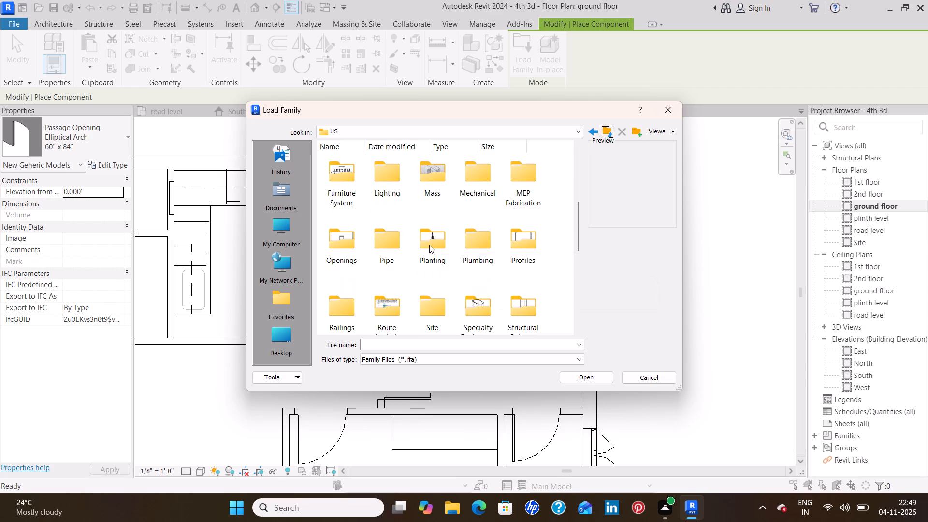
pyautogui.click(486, 247)
pyautogui.click(486, 247)
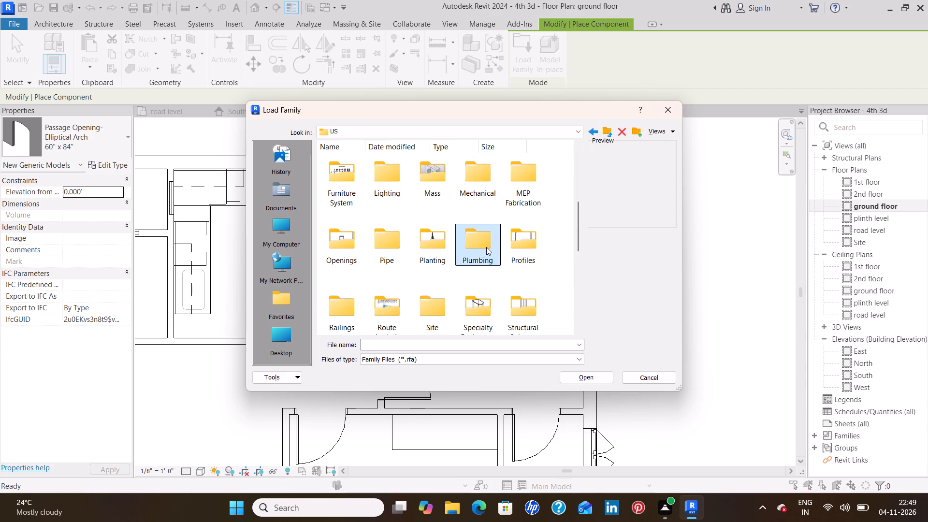
pyautogui.doubleClick(478, 244)
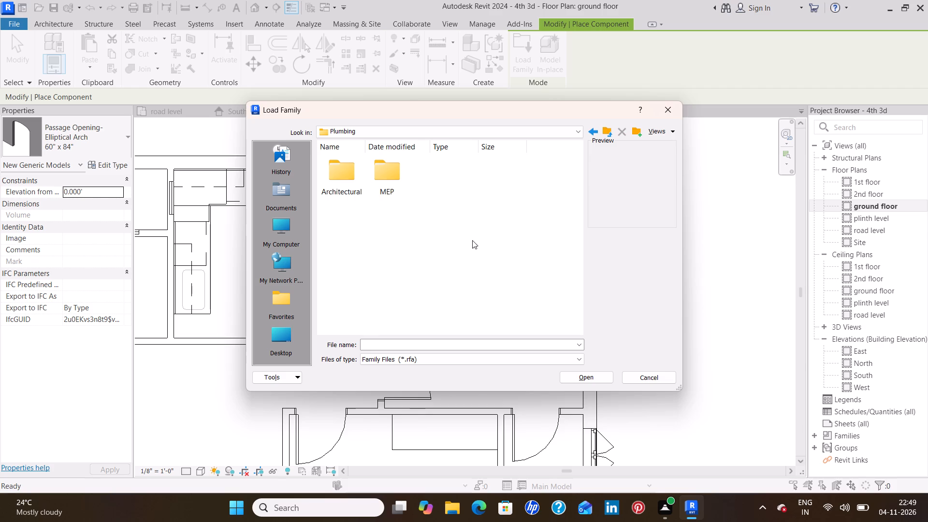
pyautogui.click(353, 174)
pyautogui.click(353, 174)
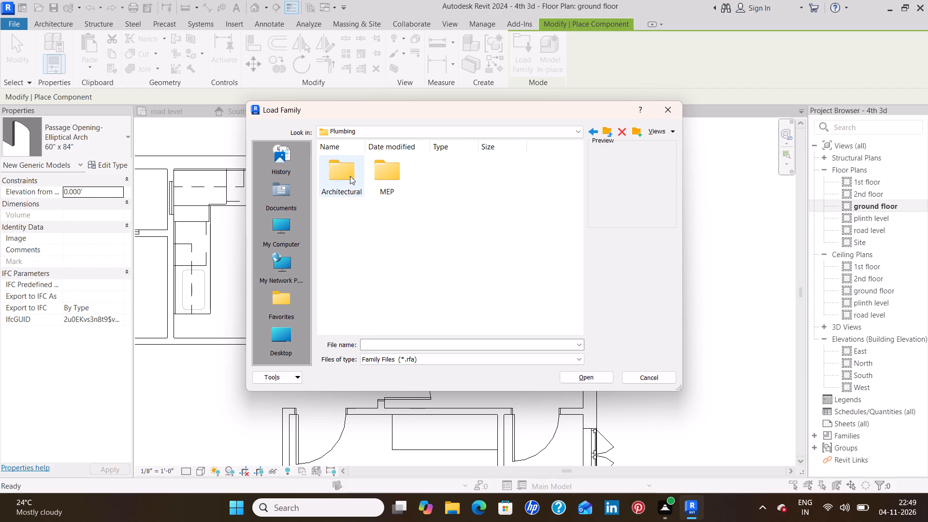
pyautogui.doubleClick(350, 176)
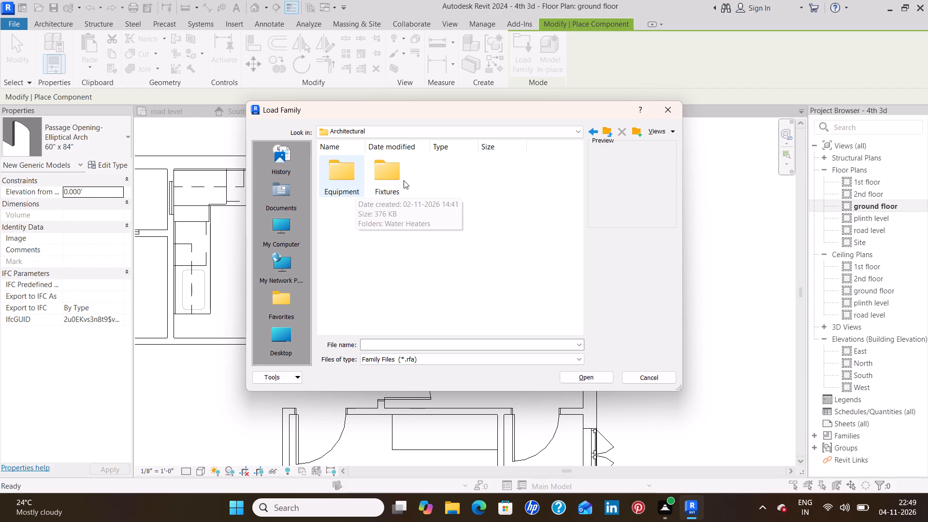
pyautogui.doubleClick(394, 175)
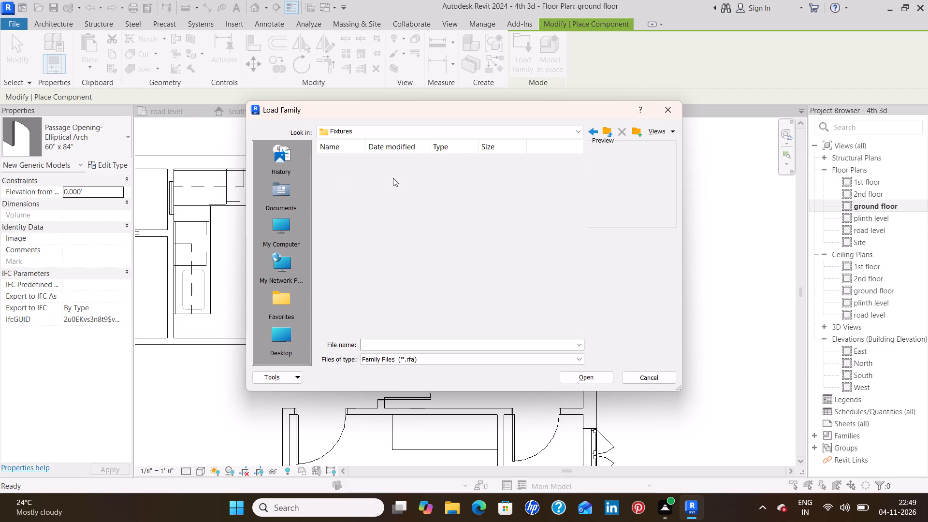
# Browse the Bathtubs, Drains, Drinking Fountains and Showers folders for available plumbing fixture families.
pyautogui.doubleClick(335, 176)
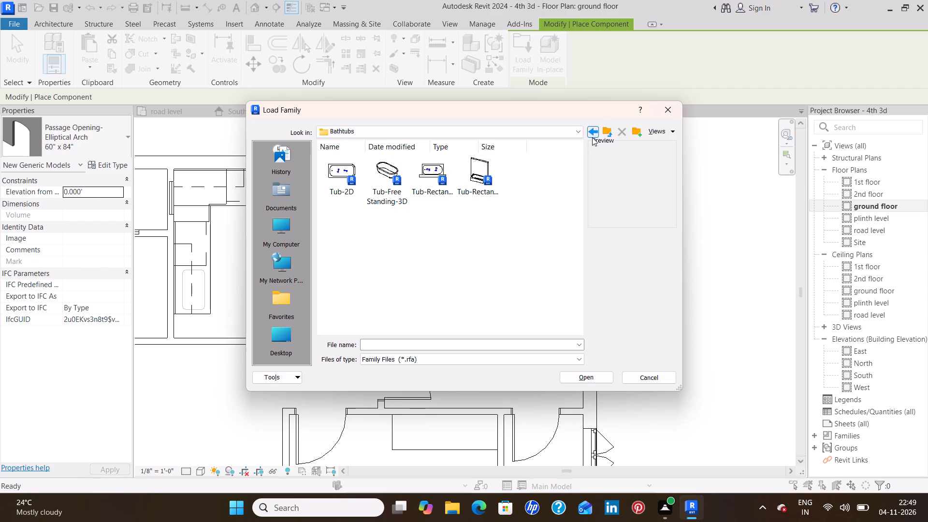
pyautogui.click(604, 129)
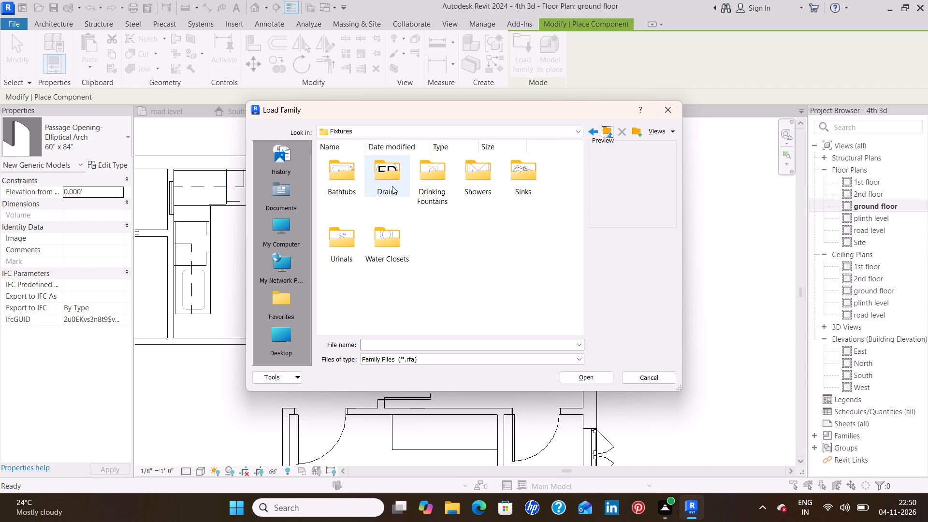
pyautogui.doubleClick(392, 186)
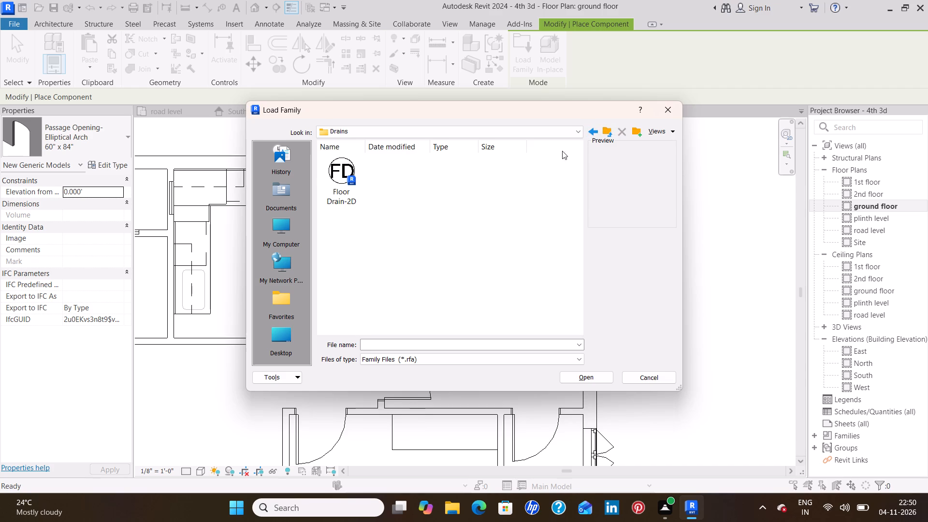
pyautogui.click(613, 129)
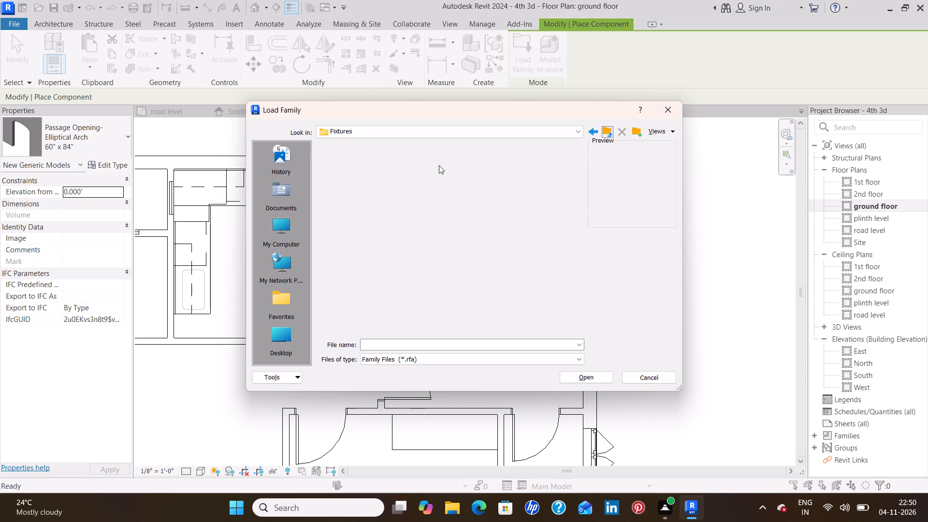
pyautogui.doubleClick(435, 173)
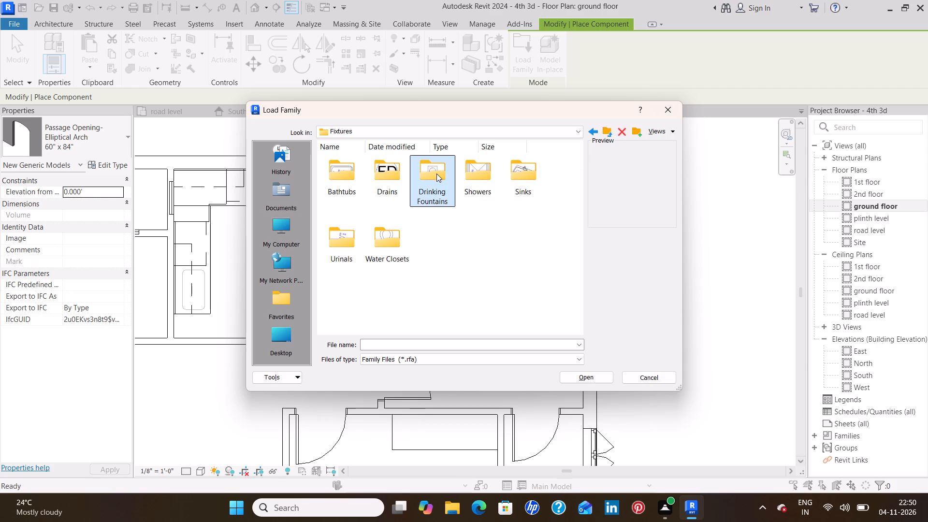
pyautogui.click(434, 171)
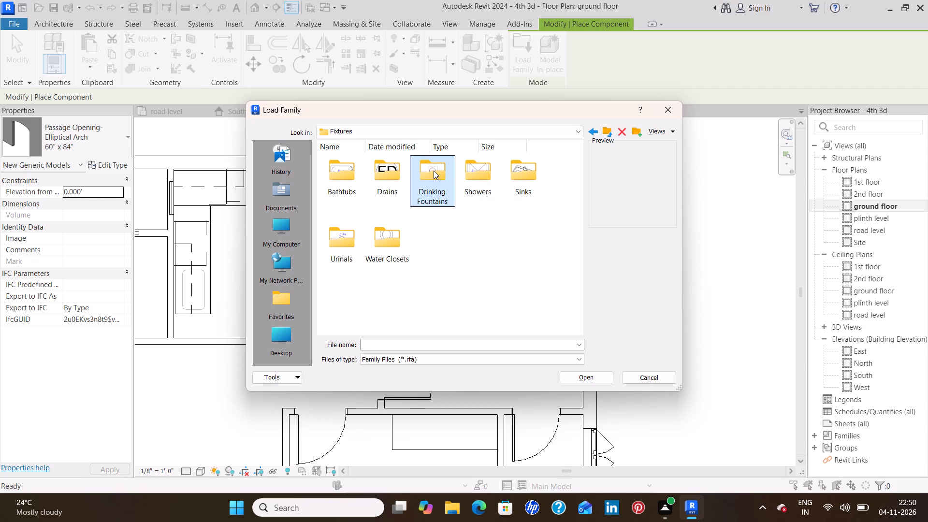
pyautogui.doubleClick(434, 171)
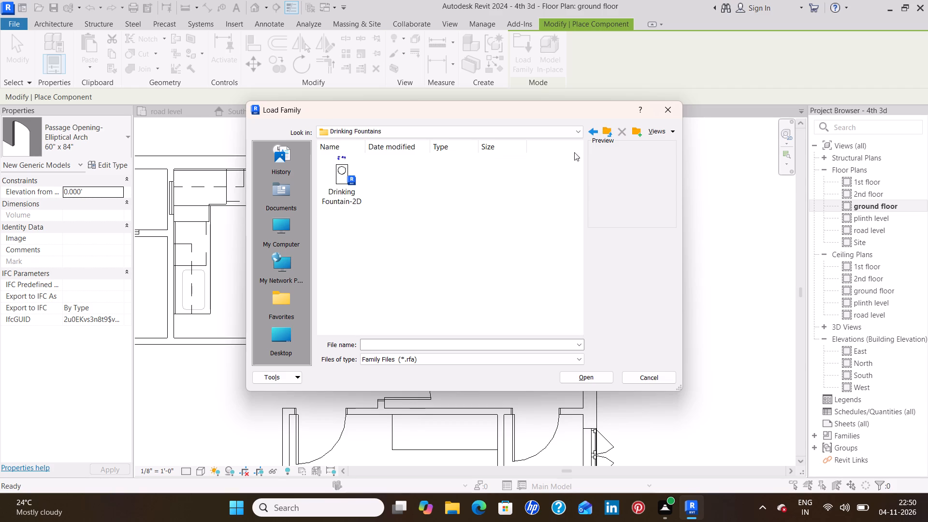
pyautogui.click(603, 132)
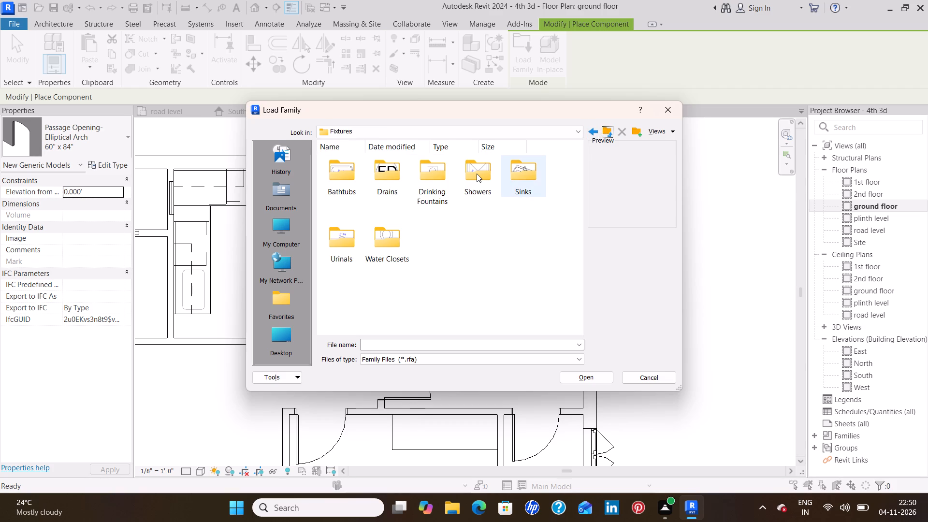
pyautogui.doubleClick(477, 175)
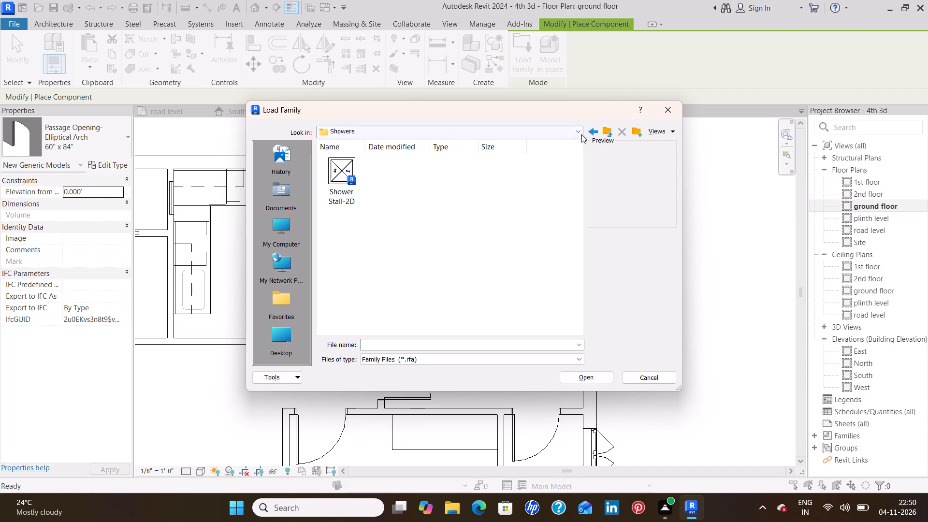
# Load the Sink Kitchen-Single family from the Fixtures library's Sinks folder.
pyautogui.click(608, 129)
pyautogui.doubleClick(520, 175)
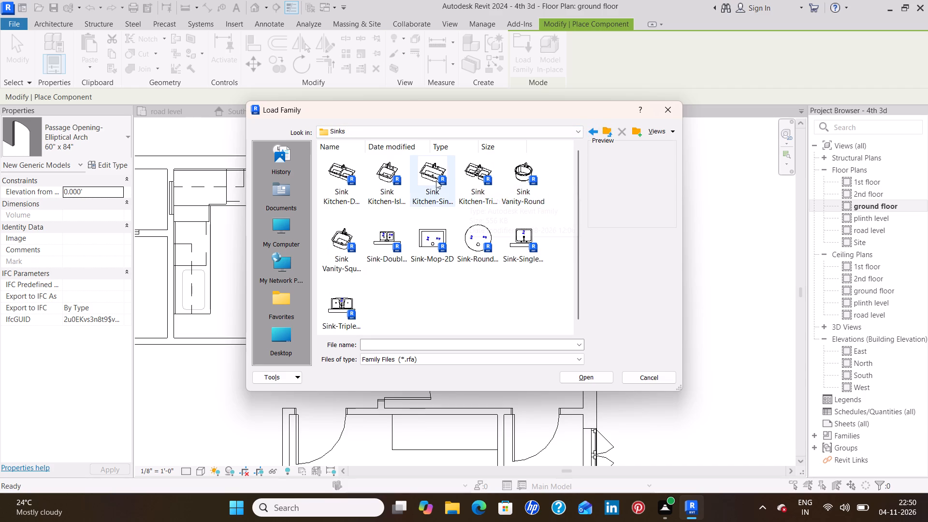
pyautogui.click(436, 180)
pyautogui.click(572, 374)
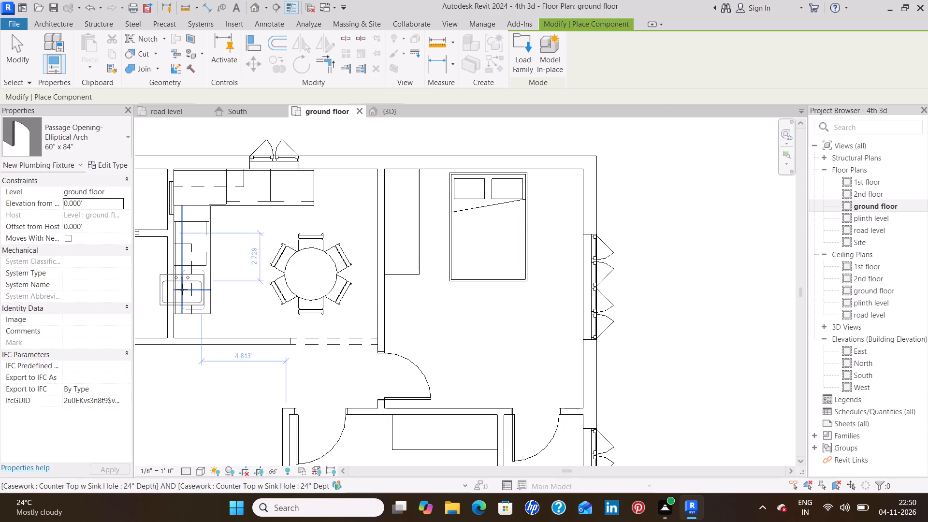
# Place the 30" x 21" Sink Kitchen-Single in the counter's sink hole, turned with its faucet toward the wall, about 1.81' from the corridor wall.
pyautogui.press('space')
pyautogui.press('space')
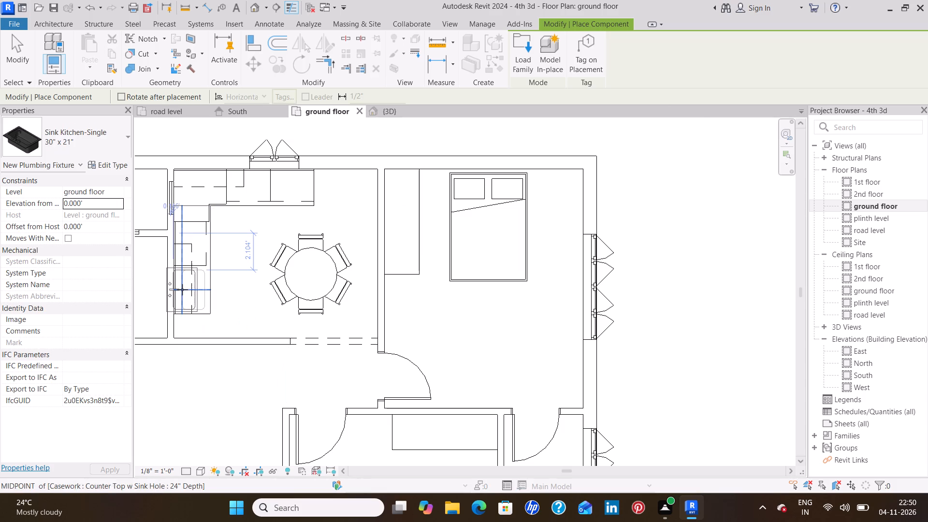
pyautogui.scroll(9, 193, 290)
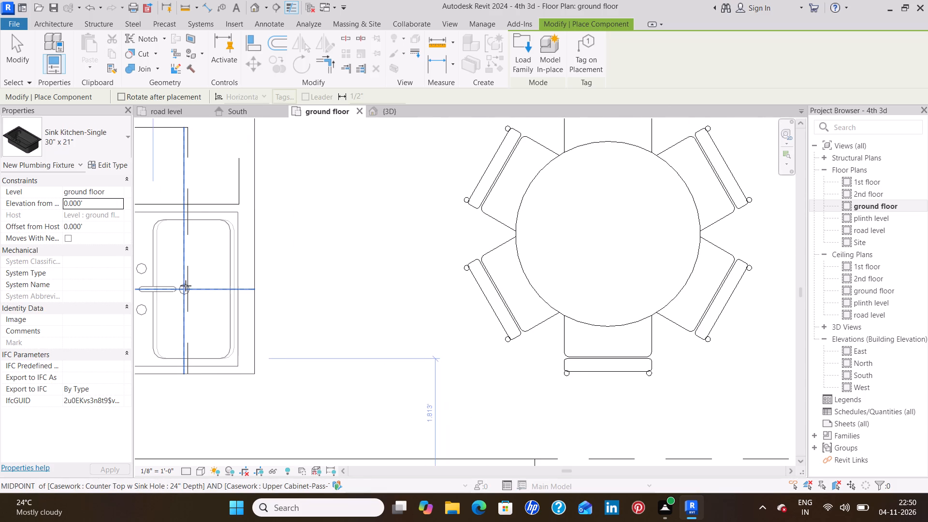
pyautogui.click(190, 285)
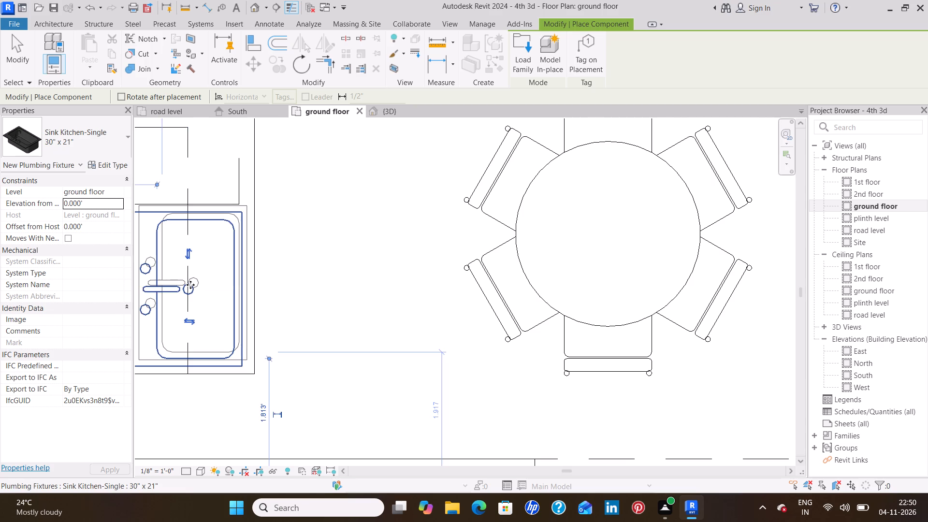
pyautogui.scroll(-6, 190, 285)
pyautogui.press('Escape')
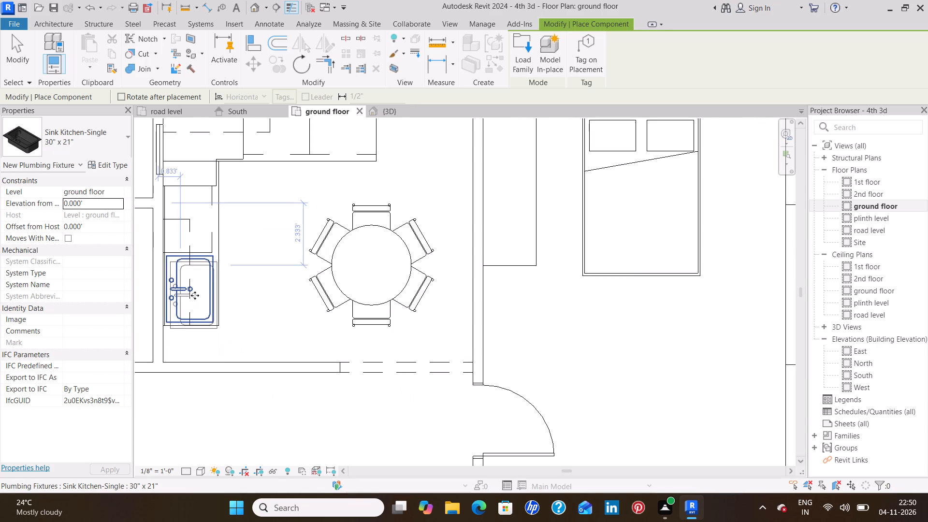
# Load the Toilet-Domestic-3D family from the plumbing Fixtures library's Water Closets folder.
pyautogui.click(525, 71)
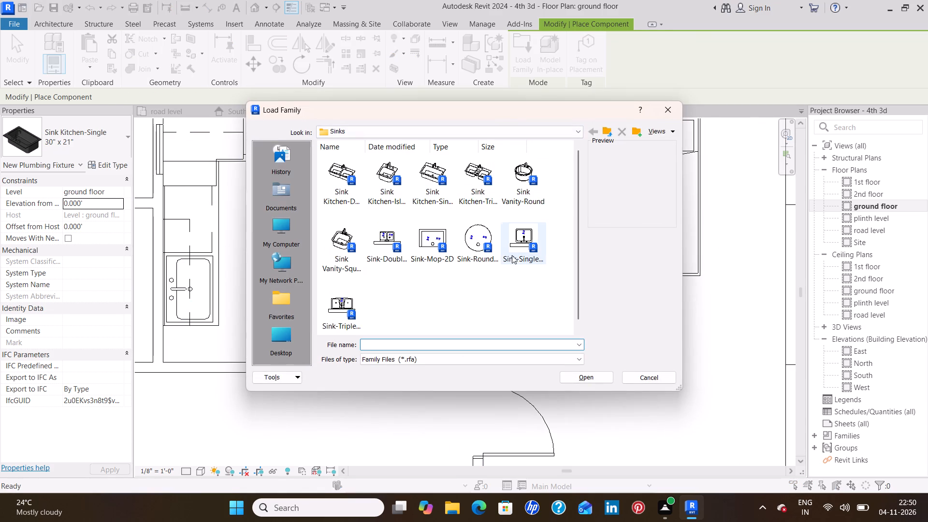
pyautogui.click(608, 129)
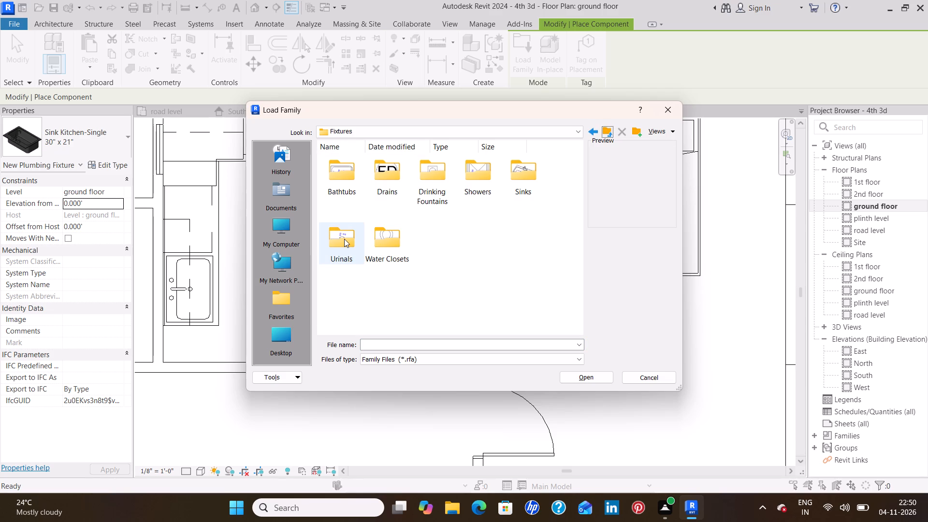
pyautogui.doubleClick(344, 239)
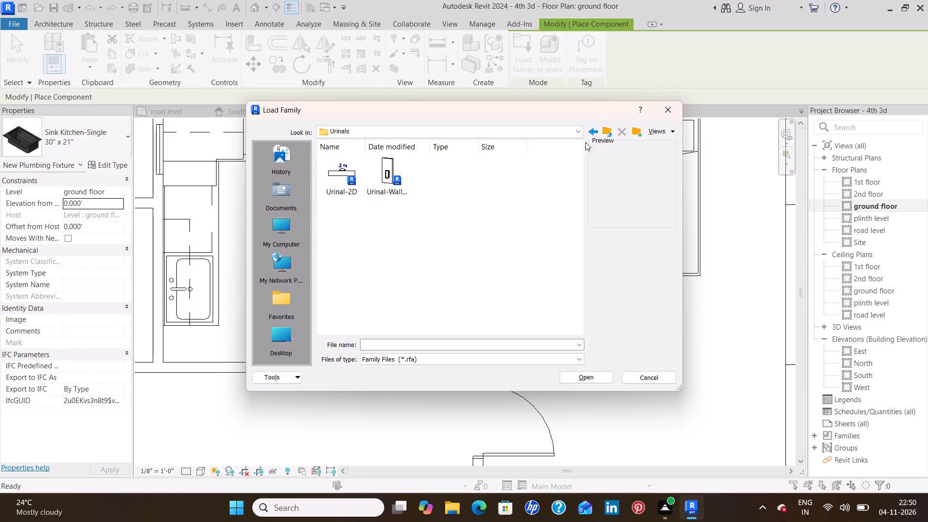
pyautogui.click(602, 131)
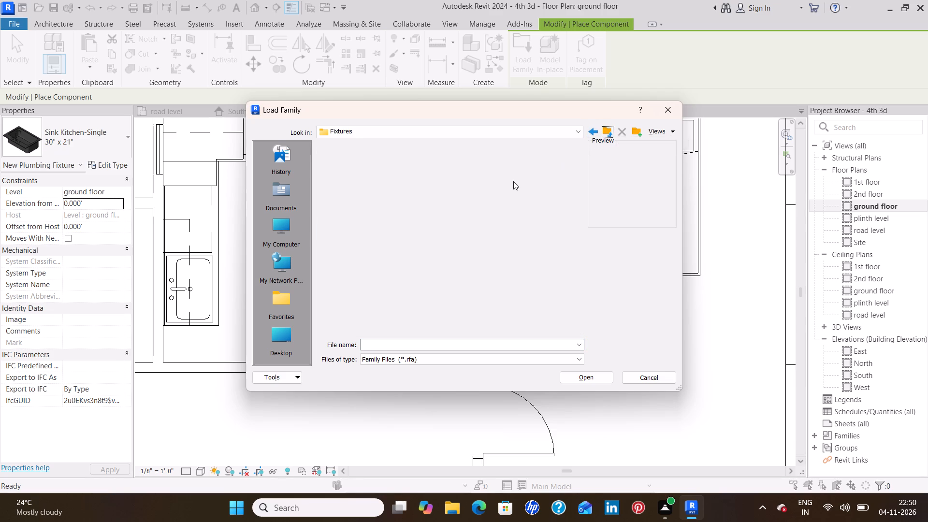
pyautogui.doubleClick(386, 245)
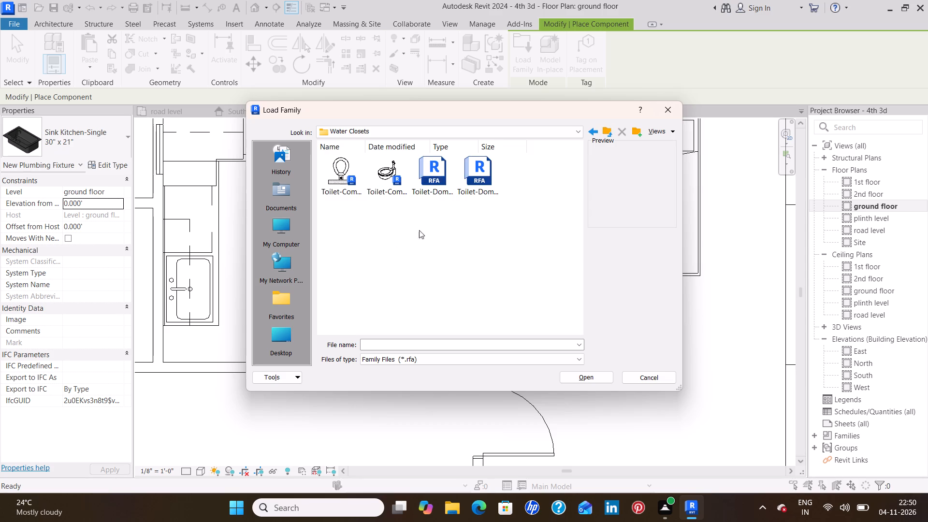
pyautogui.click(477, 174)
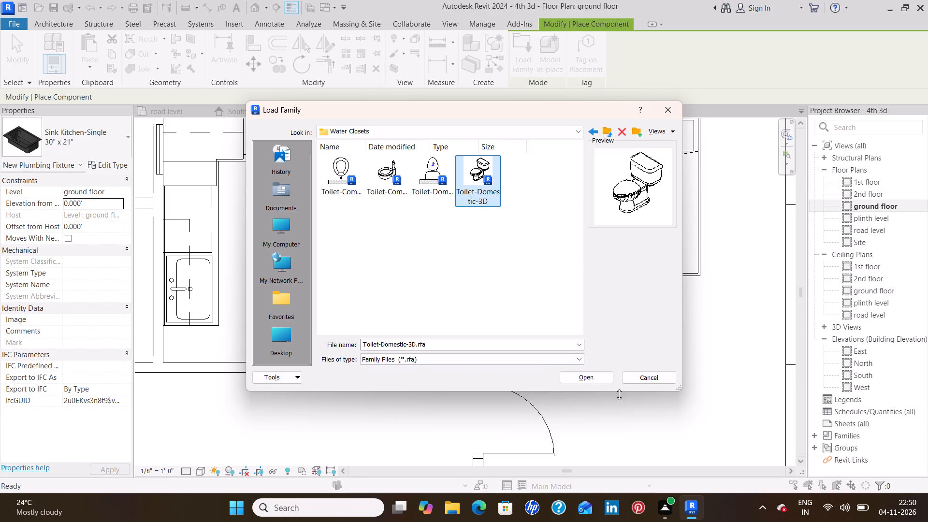
pyautogui.click(601, 381)
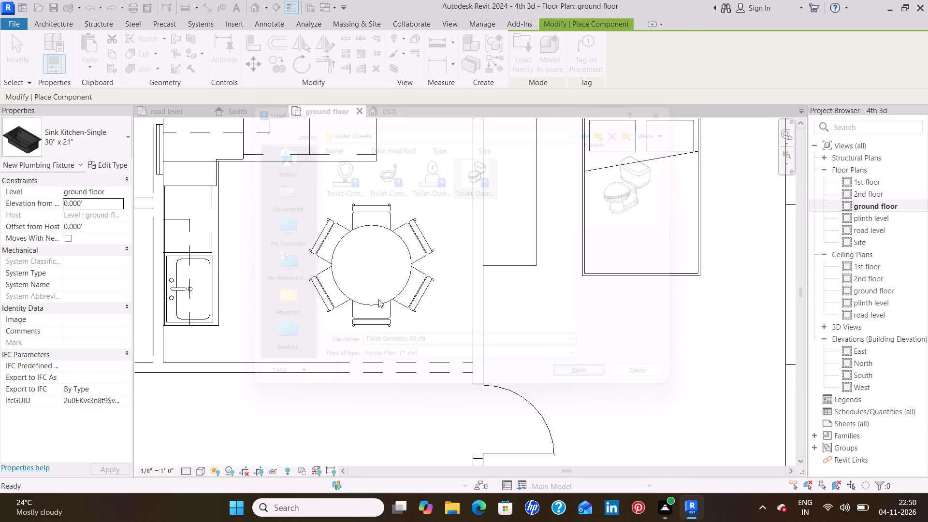
# Place a Toilet-Domestic-3D in the bathroom beside the kitchen, its tank against the shared kitchen wall, about 4.86' from the corridor wall.
pyautogui.scroll(-5, 377, 235)
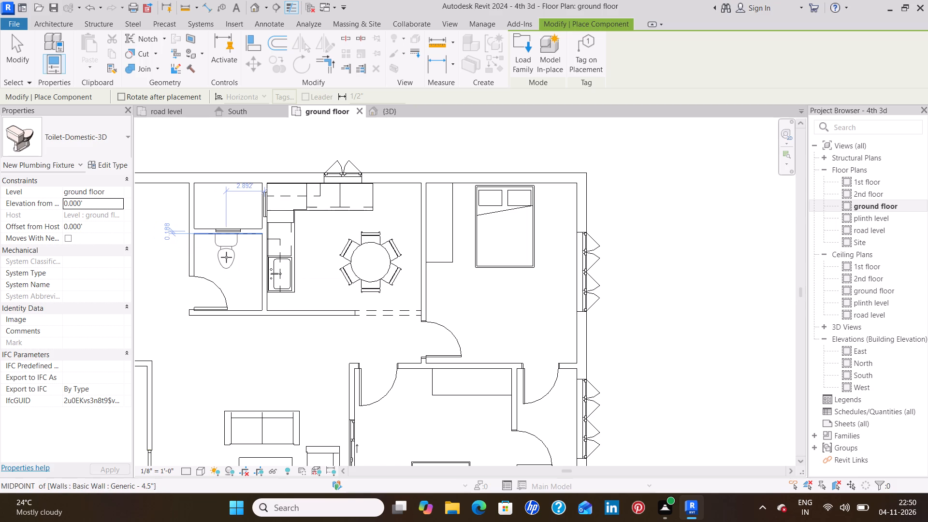
pyautogui.press('space')
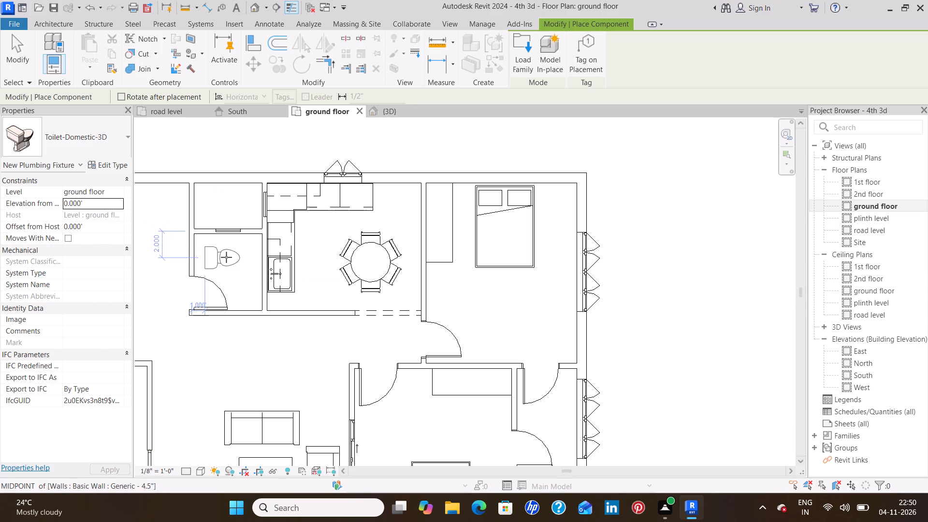
pyautogui.press('space')
pyautogui.press('space')
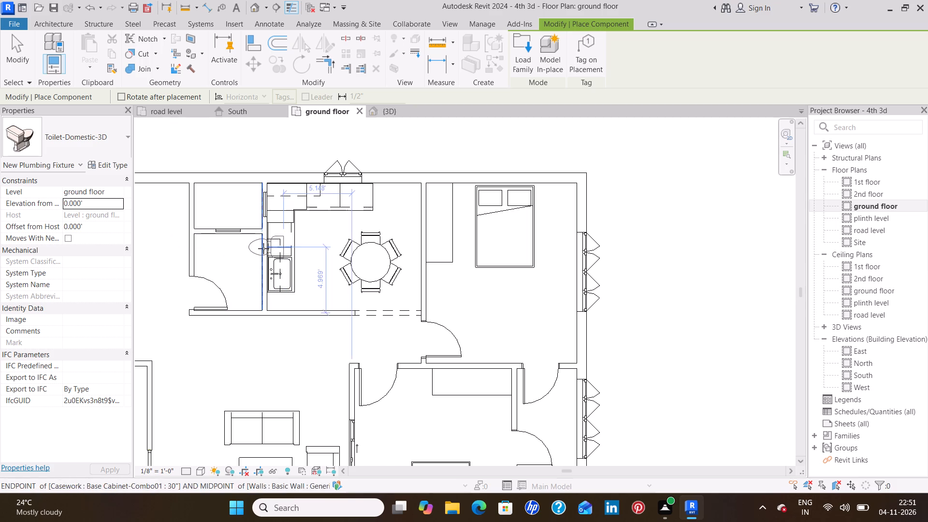
pyautogui.scroll(8, 234, 251)
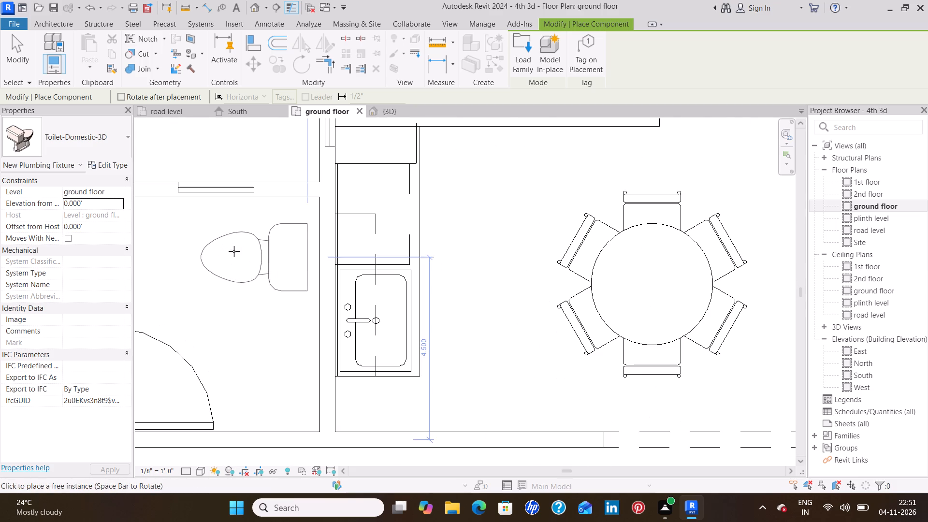
pyautogui.click(253, 240)
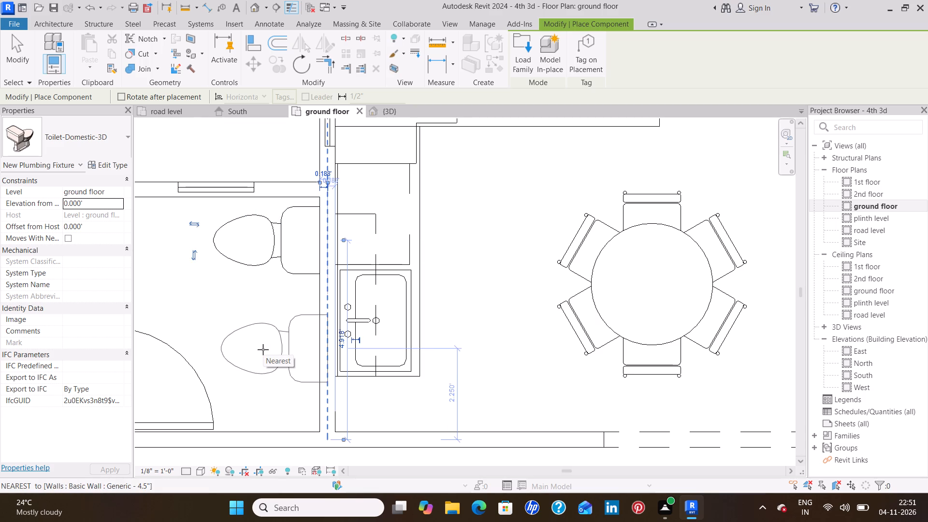
pyautogui.press('Escape')
pyautogui.press('Escape')
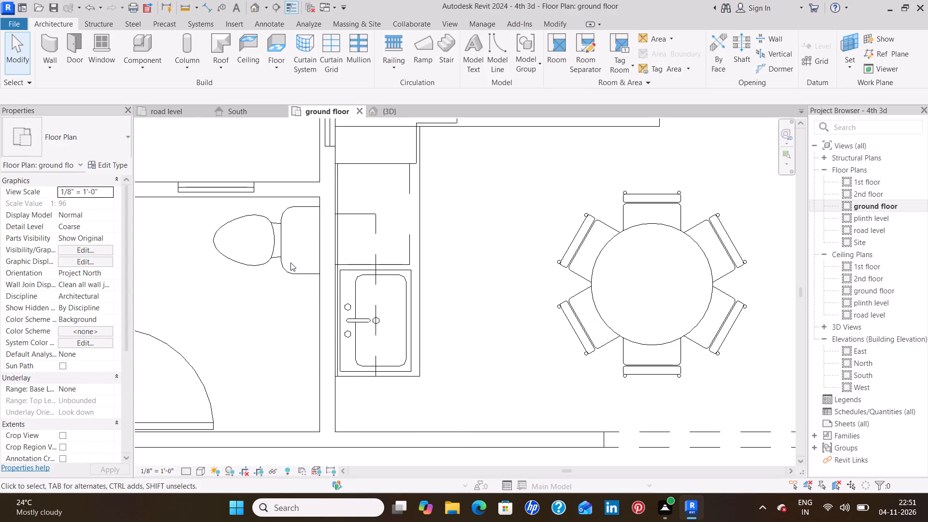
pyautogui.click(290, 267)
pyautogui.press('Down')
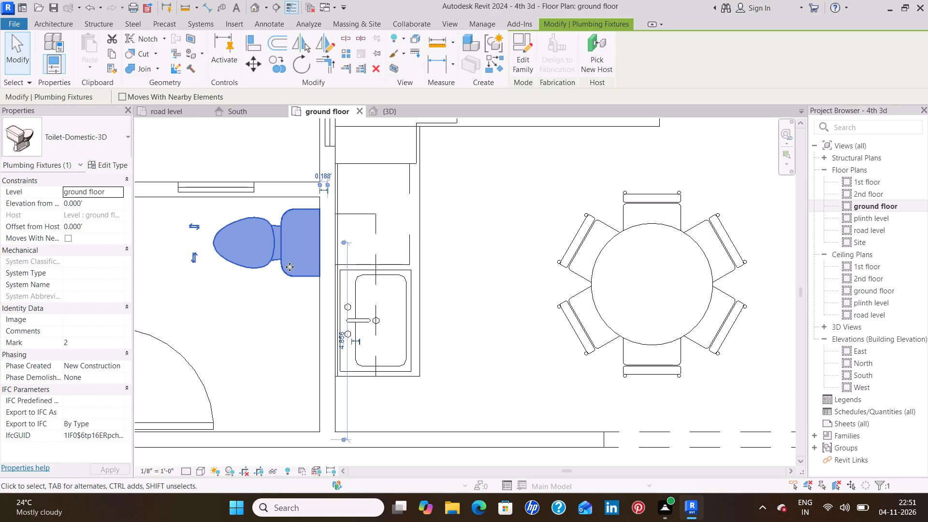
# Place another Toilet-Domestic-3D in the lower bedroom's corner bathroom, tank against the wall opposite its door end, about 2.65' from the exterior window wall.
pyautogui.write('cs')
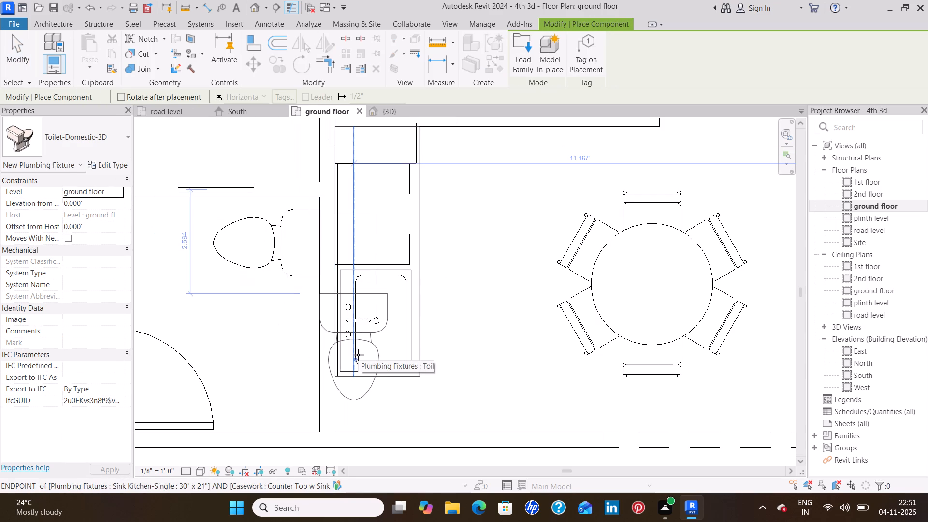
pyautogui.scroll(-3, 553, 384)
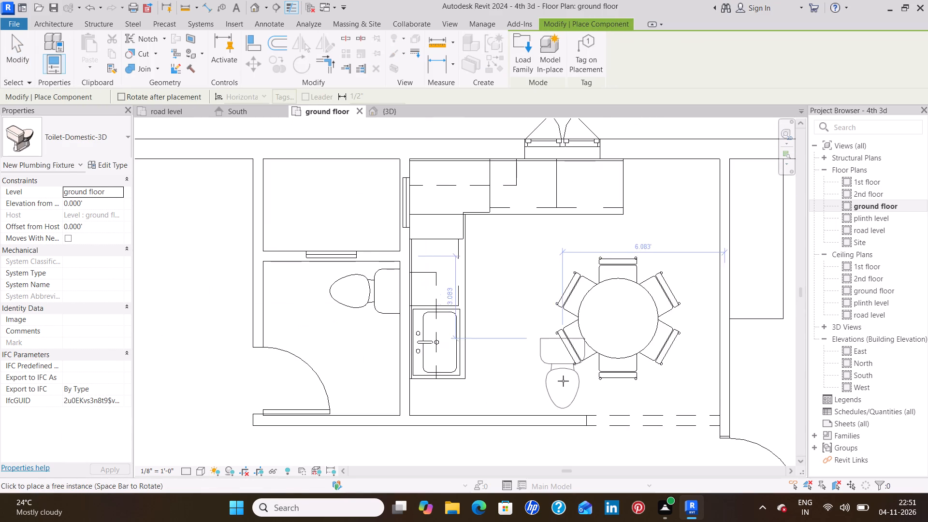
pyautogui.scroll(-7, 563, 381)
pyautogui.moveTo(564, 386); pyautogui.dragTo(469, 249, button='middle')
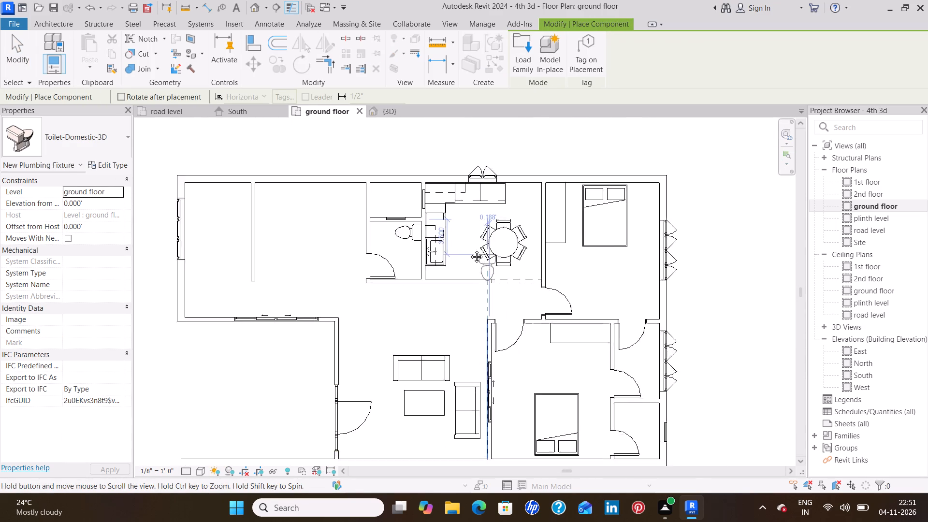
pyautogui.moveTo(469, 249); pyautogui.dragTo(446, 211, button='middle')
pyautogui.scroll(4, 609, 358)
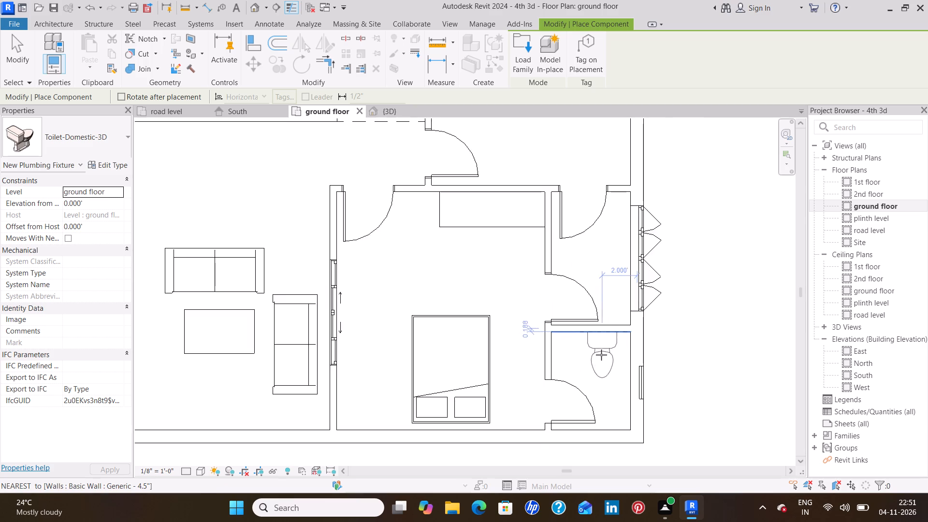
pyautogui.scroll(4, 601, 355)
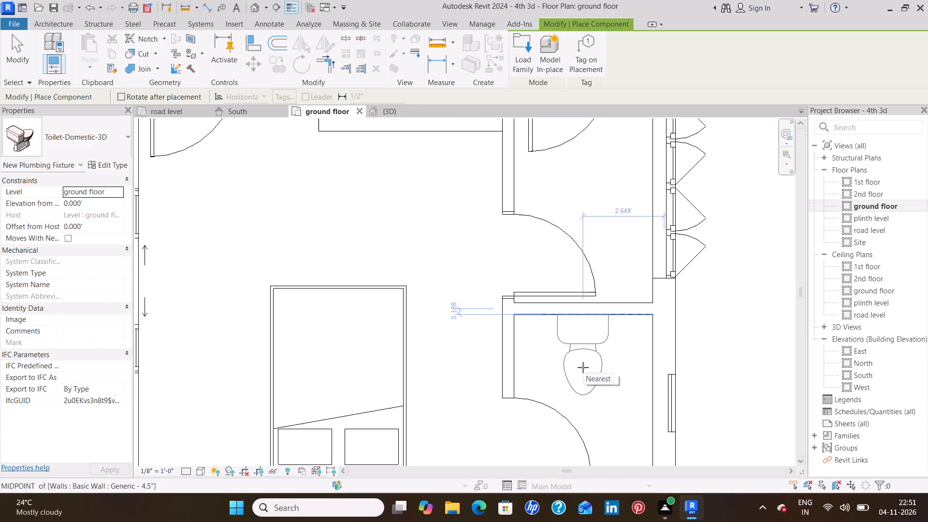
pyautogui.click(583, 367)
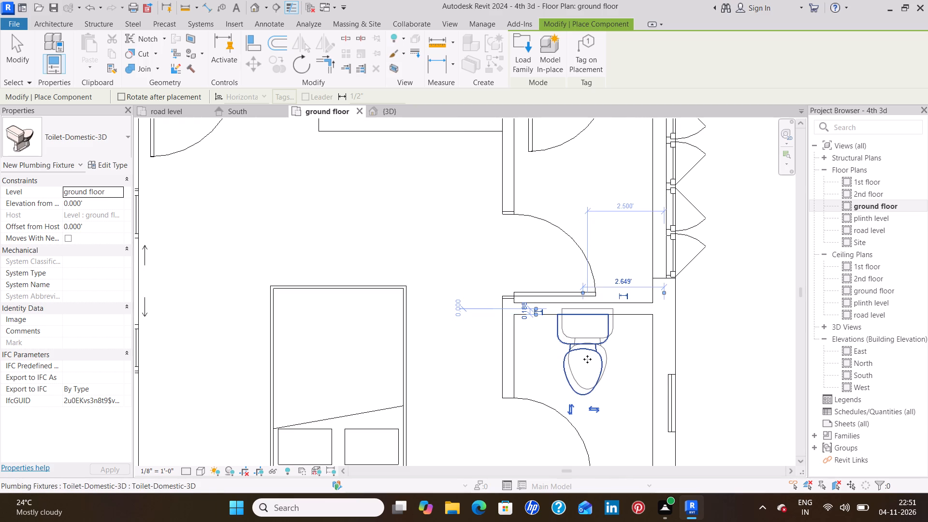
pyautogui.press('Escape')
pyautogui.press('Escape')
# Nudge the corner bathroom's toilet along its wall toward the exterior wall, to about 1.9' from it.
pyautogui.click(588, 345)
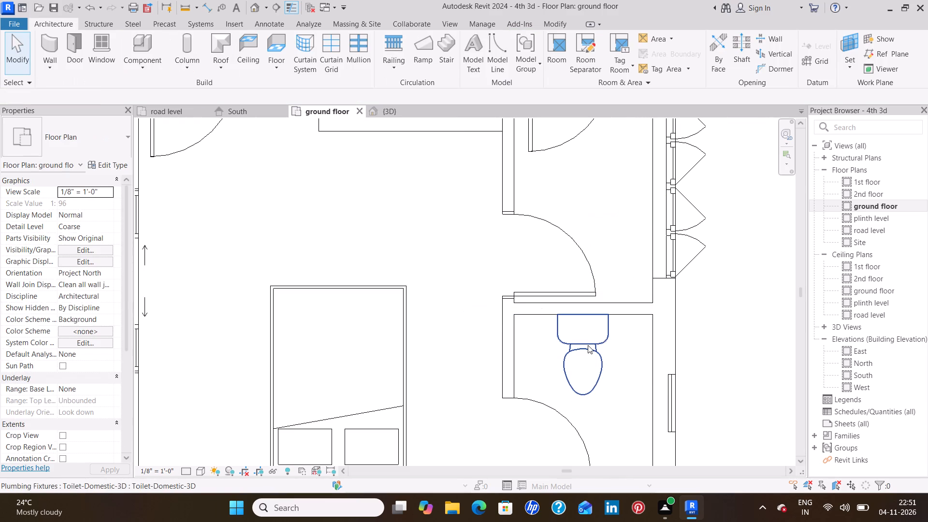
pyautogui.press('Right')
pyautogui.press('Right')
pyautogui.press('Right')
pyautogui.press('Right')
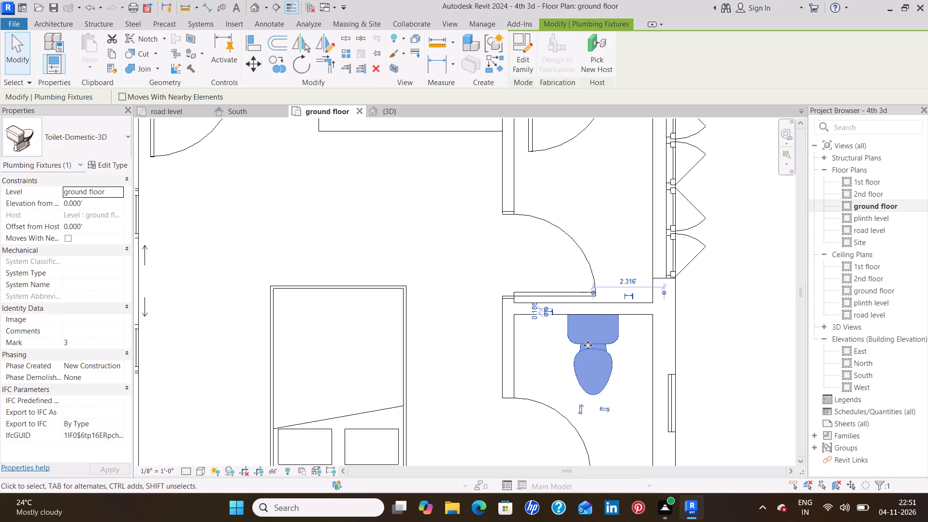
pyautogui.press('Right')
pyautogui.press('Right')
pyautogui.press('Right')
pyautogui.press('Right')
pyautogui.press('Right')
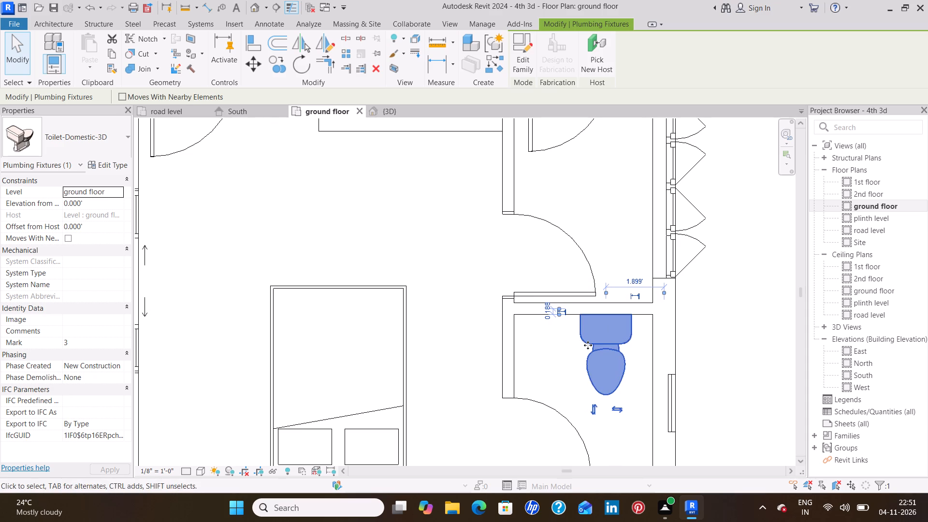
pyautogui.click(459, 278)
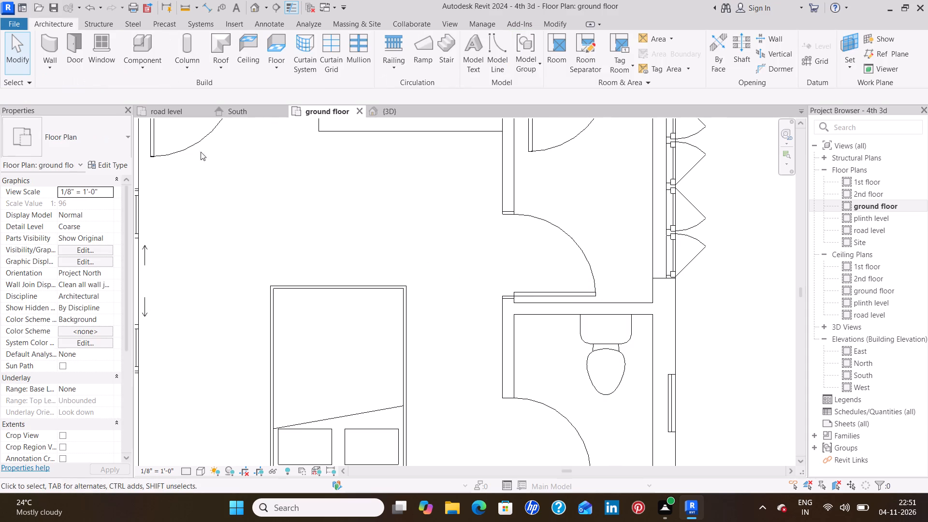
# Browse the Architectural plumbing library's Fixtures and Equipment folders for another family to load.
pyautogui.click(137, 48)
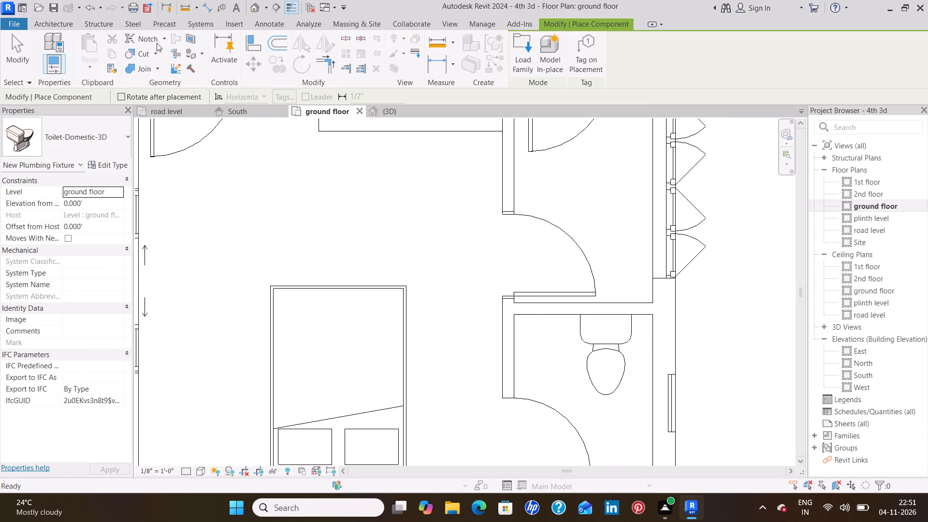
pyautogui.click(518, 59)
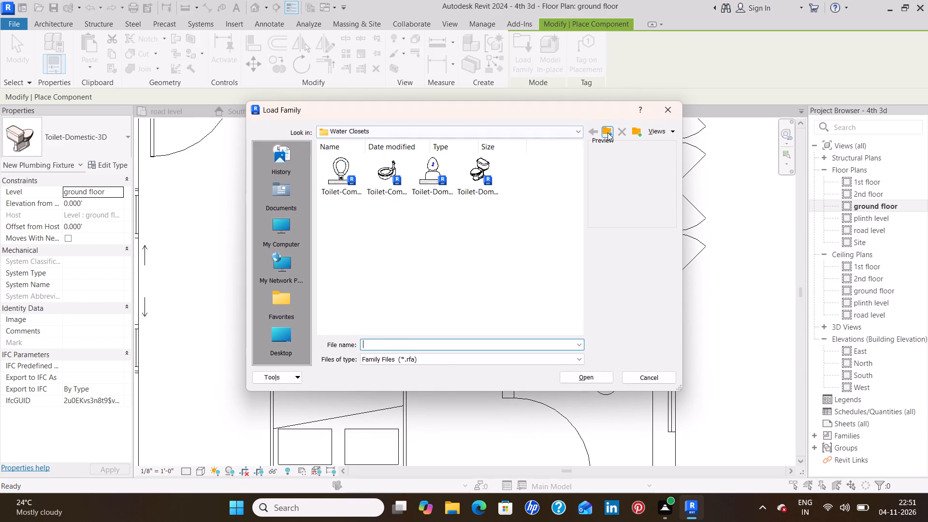
pyautogui.click(610, 134)
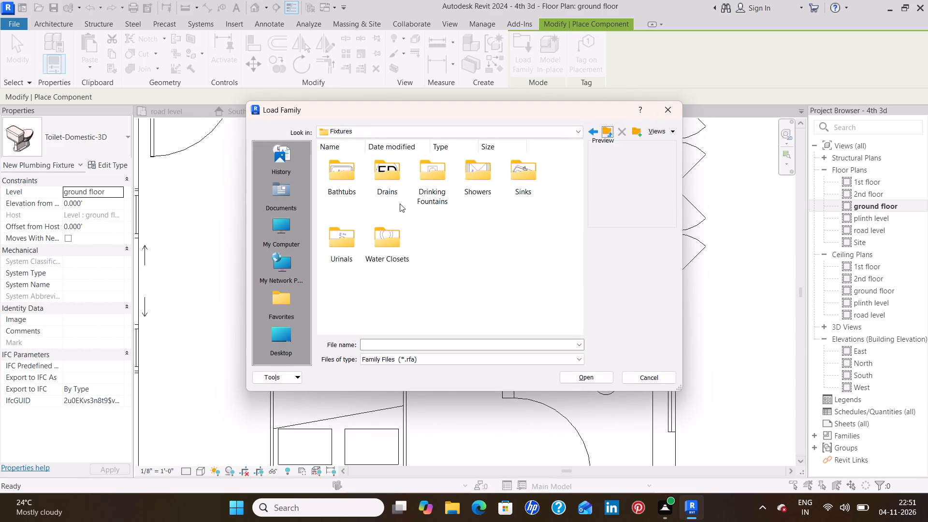
pyautogui.click(609, 134)
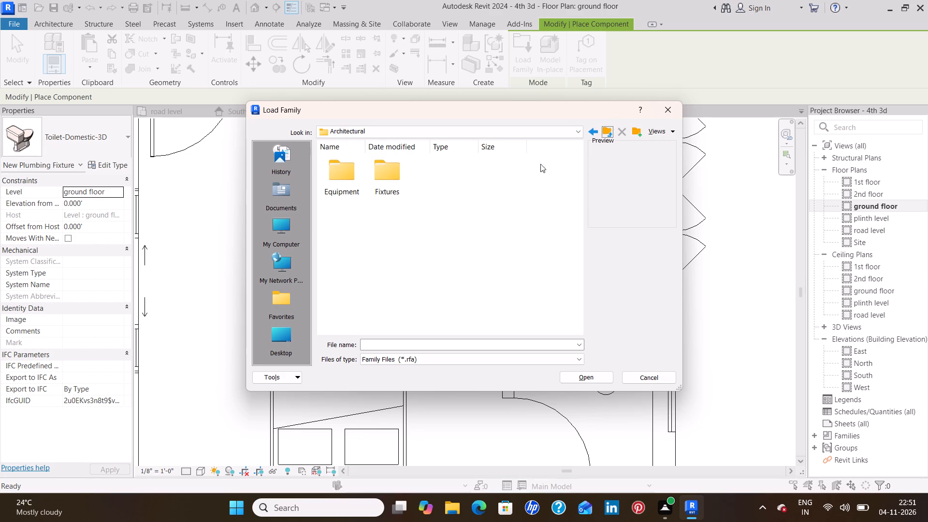
pyautogui.doubleClick(323, 174)
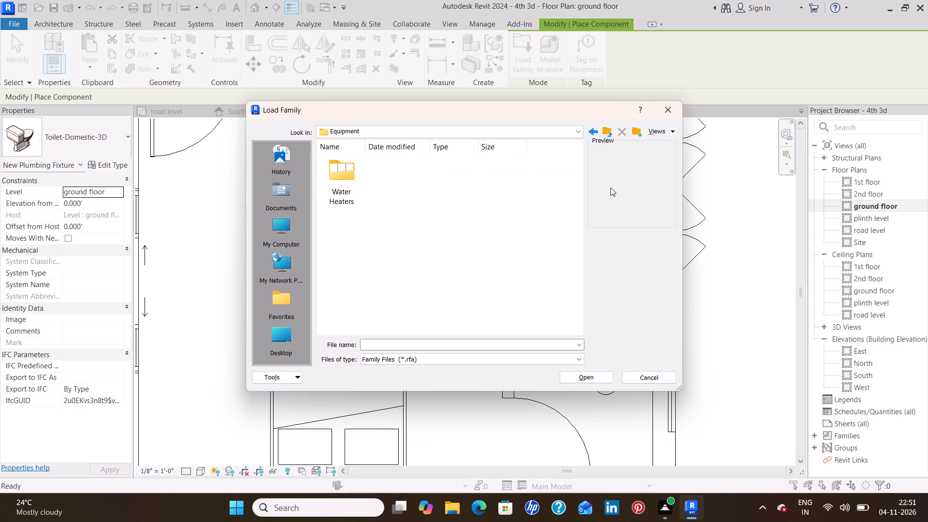
pyautogui.click(613, 135)
pyautogui.click(613, 135)
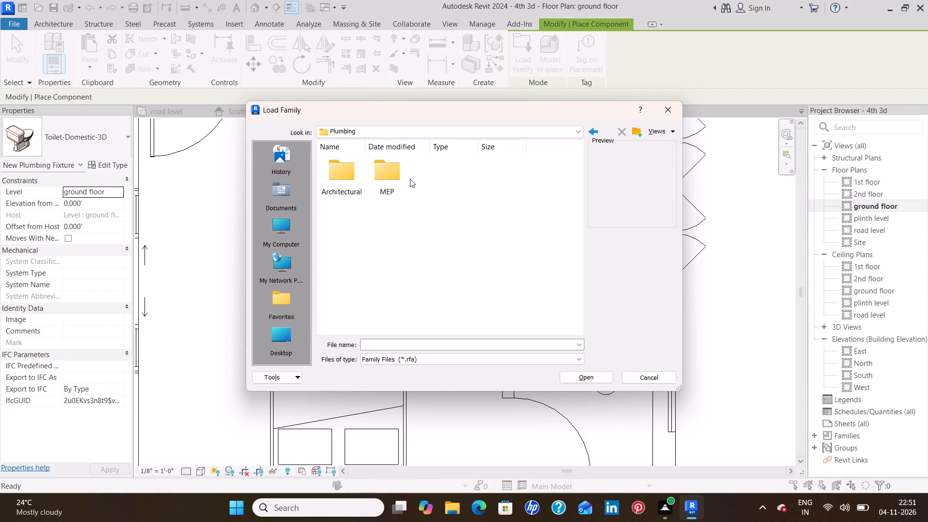
# Browse the MEP plumbing library's Fixtures subfolders, including bathtubs, appliances, drains, lavatories, showers, sinks and water closets, plus its Equipment folder, for a family to load.
pyautogui.doubleClick(398, 181)
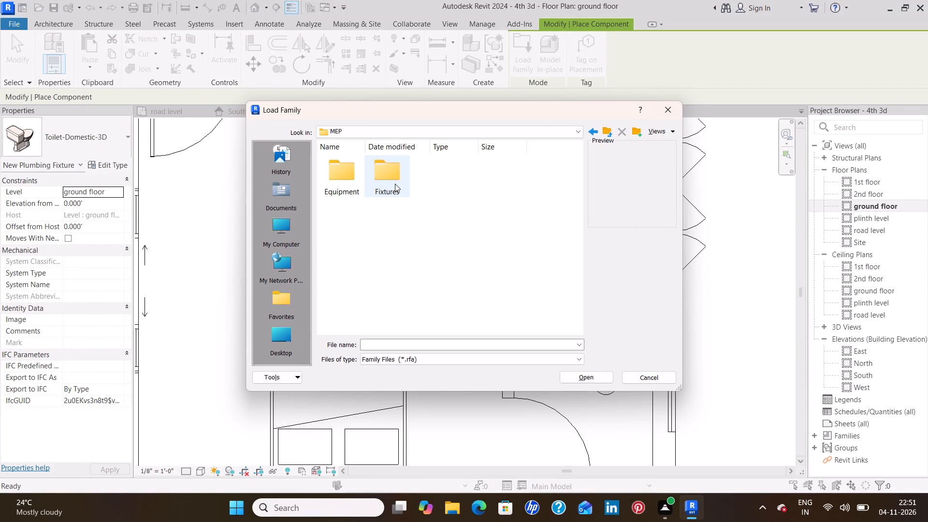
pyautogui.doubleClick(396, 183)
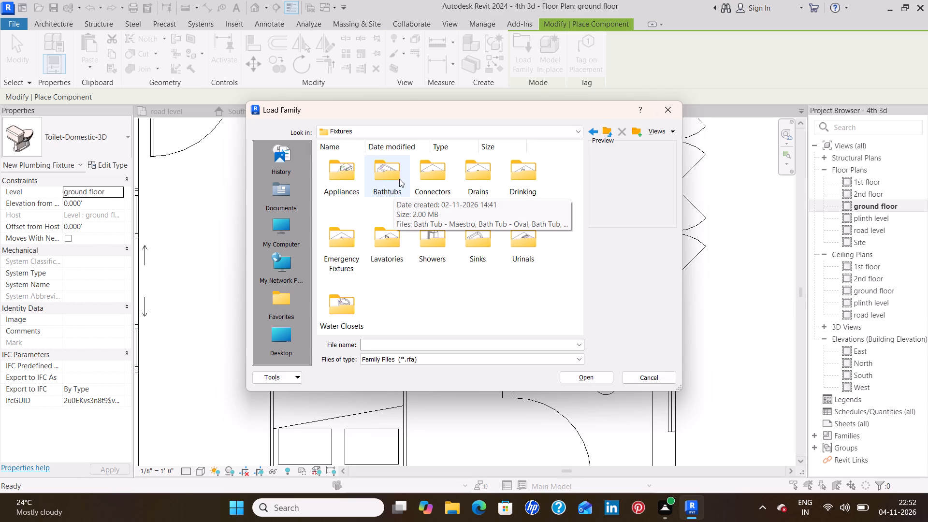
pyautogui.doubleClick(394, 179)
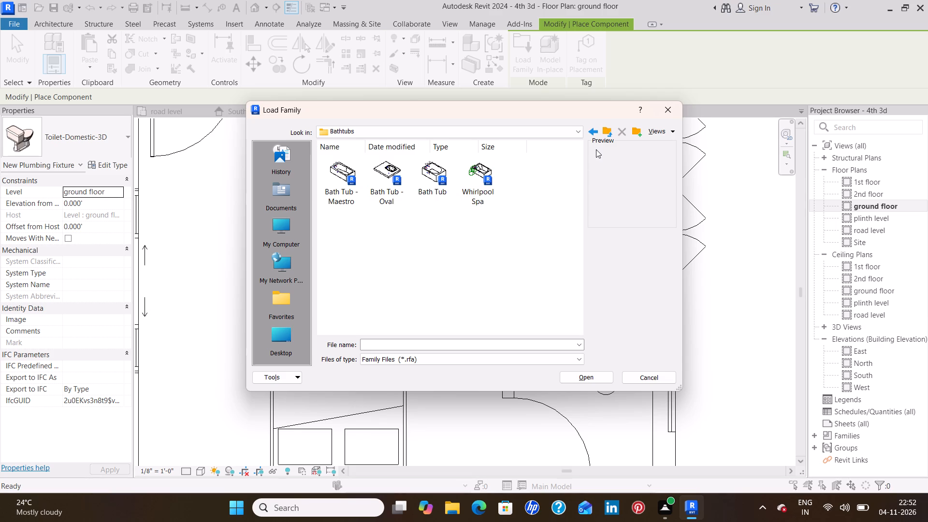
pyautogui.click(606, 137)
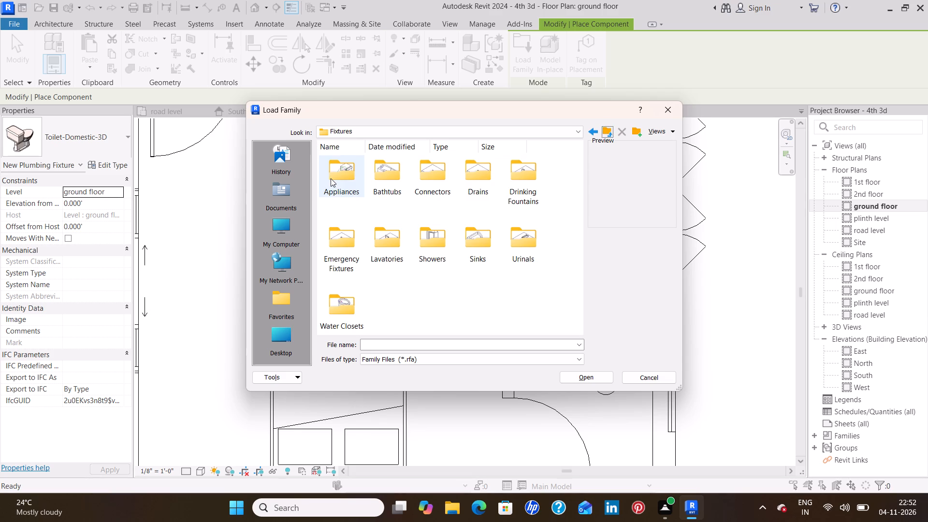
pyautogui.doubleClick(333, 174)
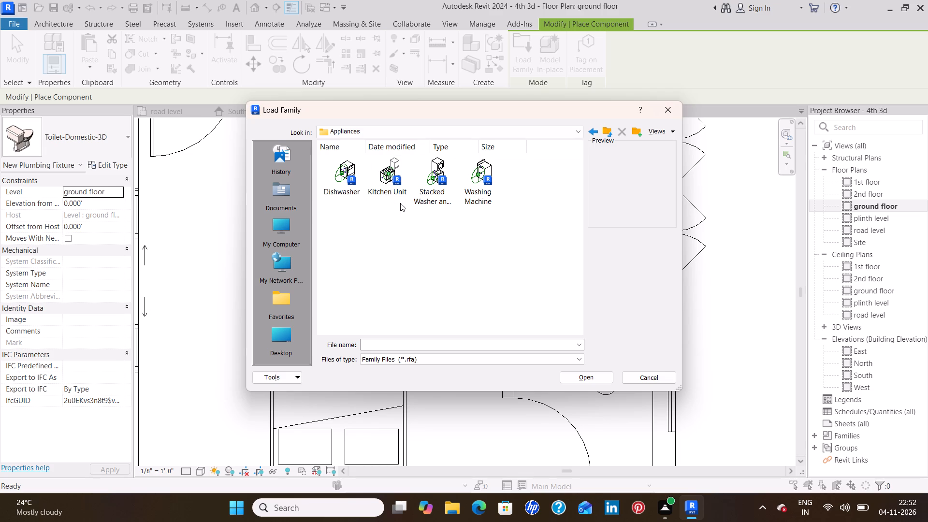
pyautogui.click(606, 137)
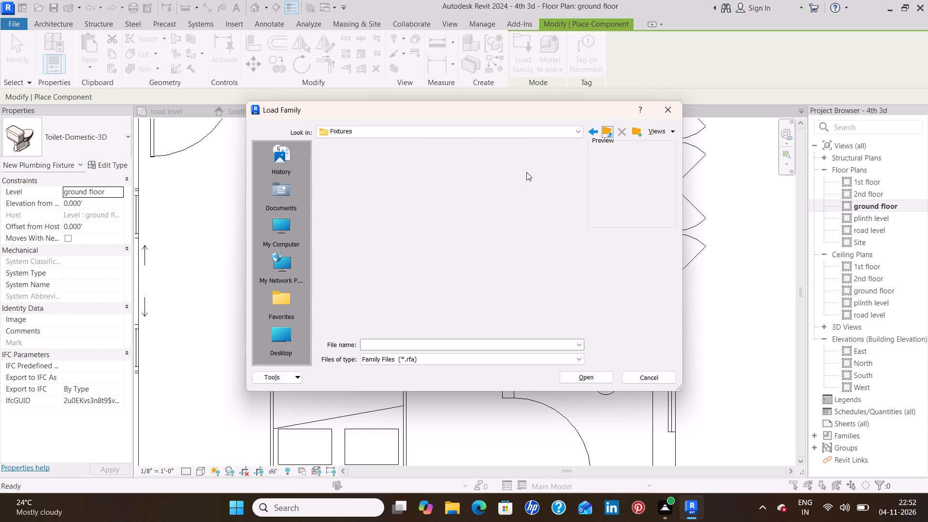
pyautogui.doubleClick(439, 184)
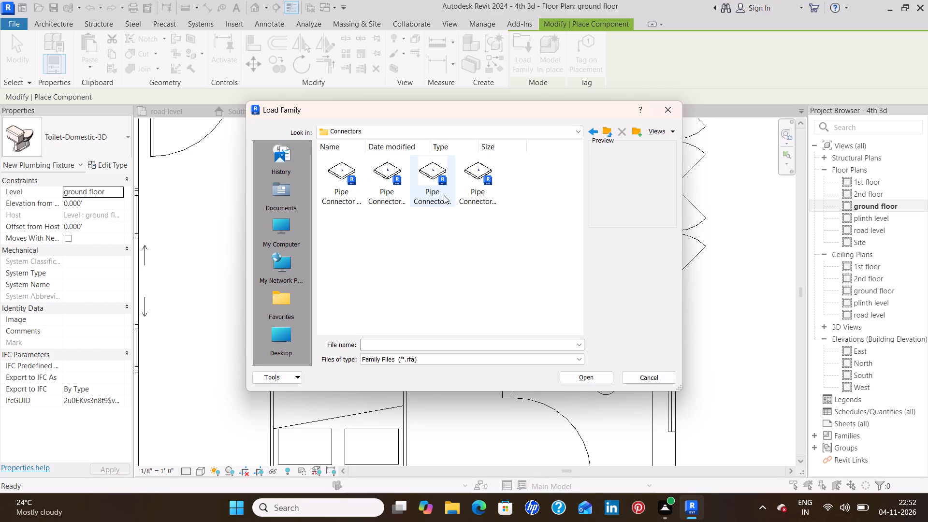
pyautogui.click(610, 134)
pyautogui.doubleClick(489, 183)
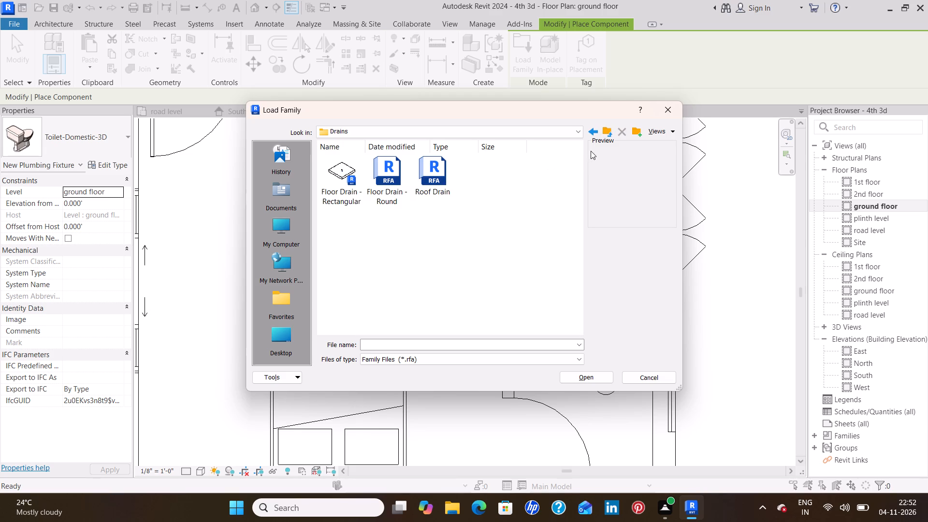
pyautogui.click(606, 131)
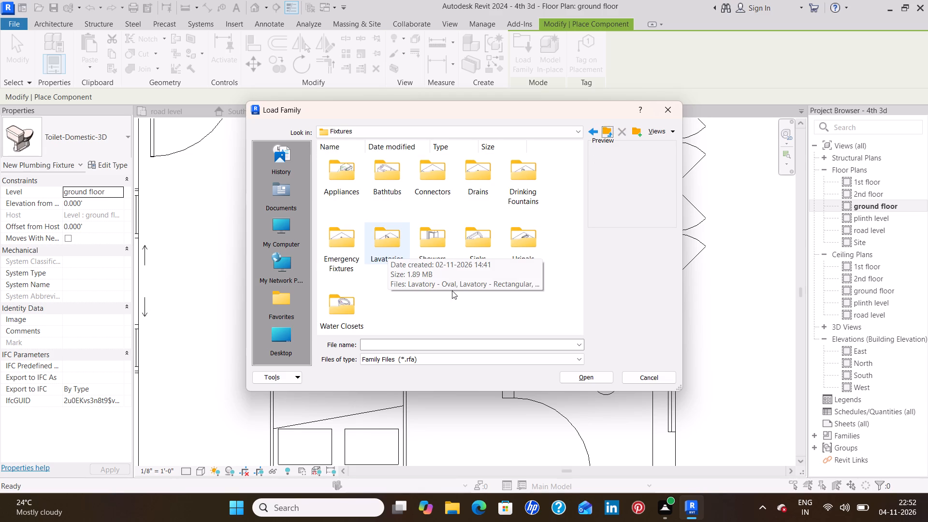
pyautogui.doubleClick(390, 247)
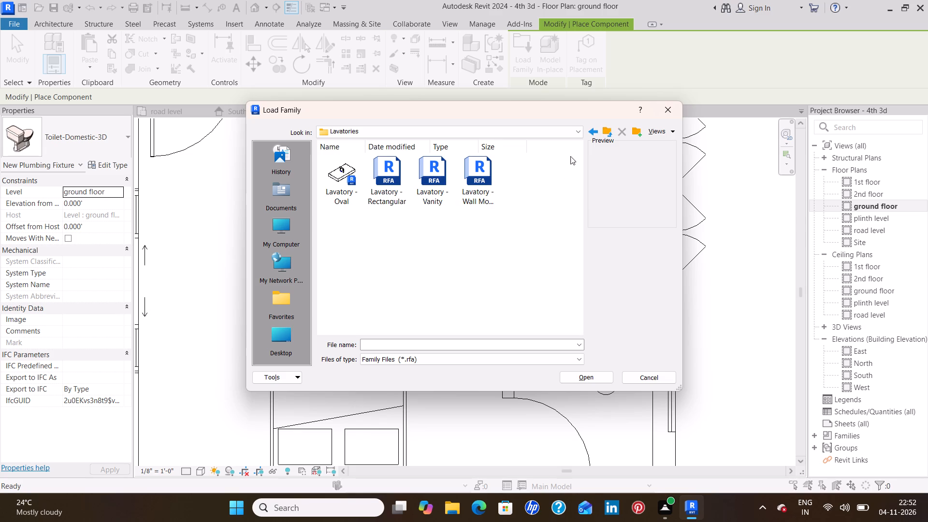
pyautogui.click(610, 131)
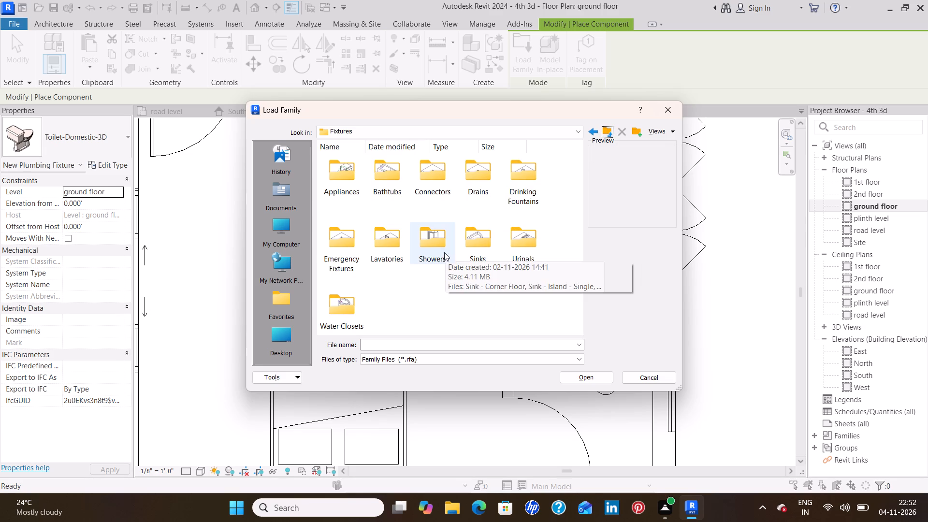
pyautogui.doubleClick(425, 247)
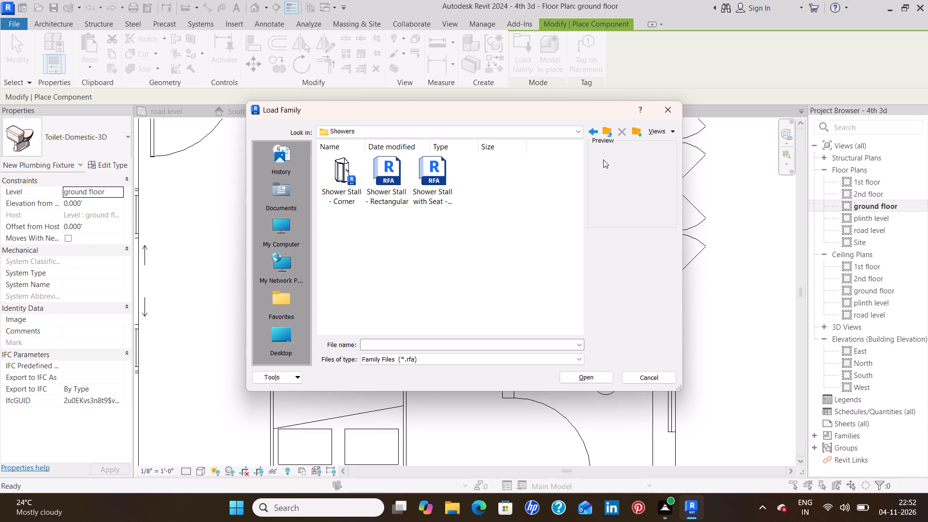
pyautogui.click(607, 133)
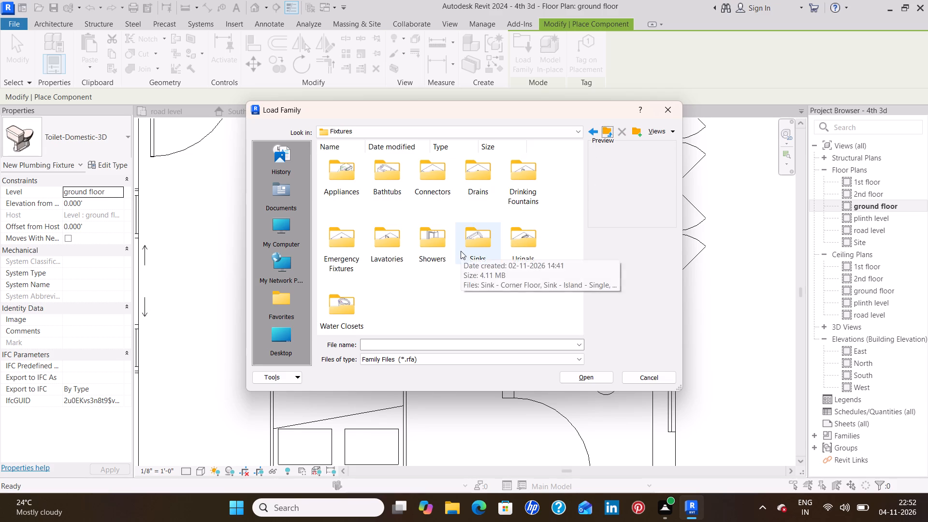
pyautogui.doubleClick(461, 246)
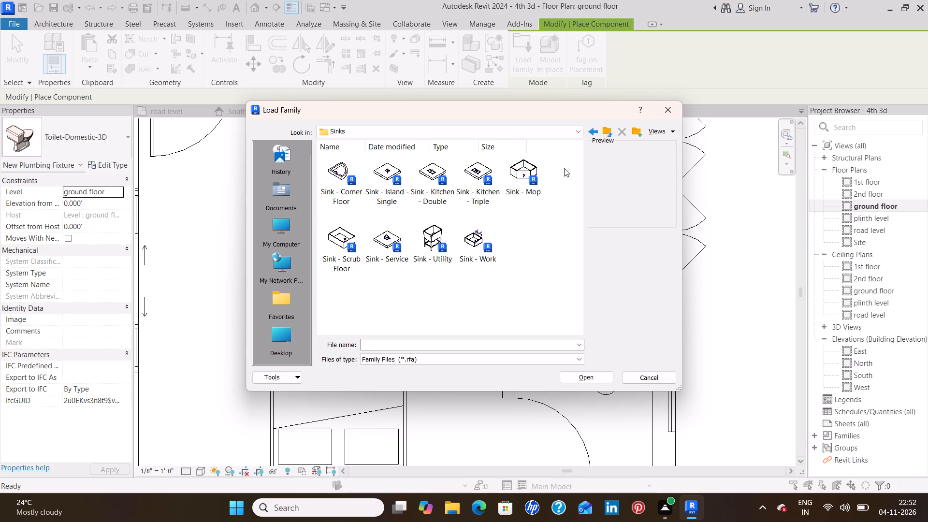
pyautogui.click(608, 138)
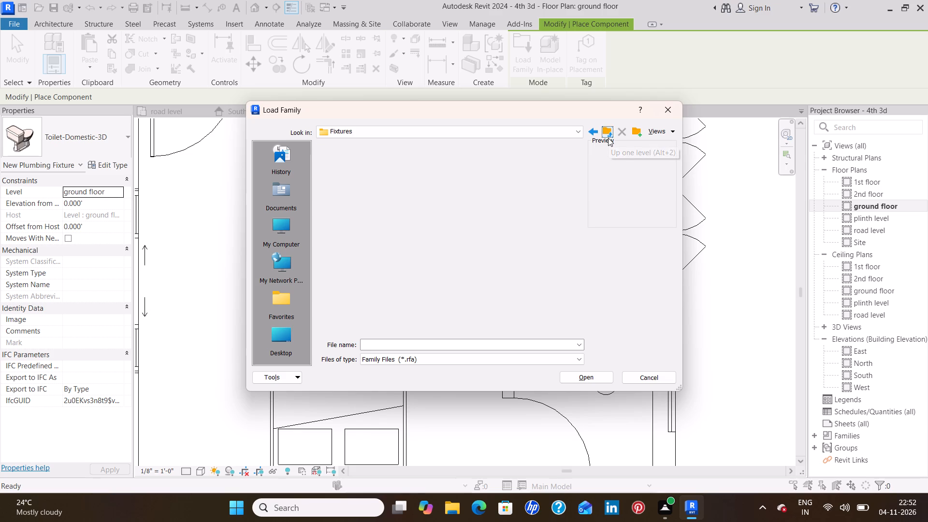
pyautogui.doubleClick(532, 246)
pyautogui.click(611, 135)
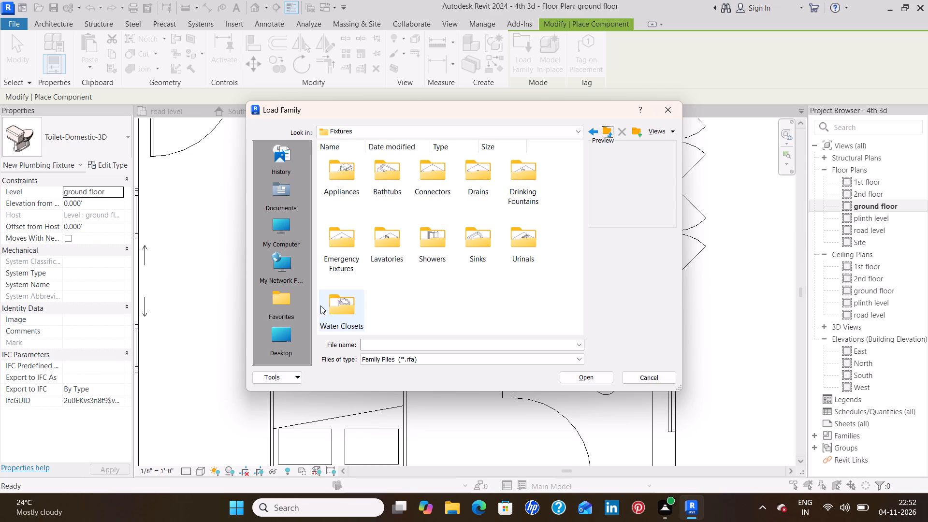
pyautogui.doubleClick(333, 306)
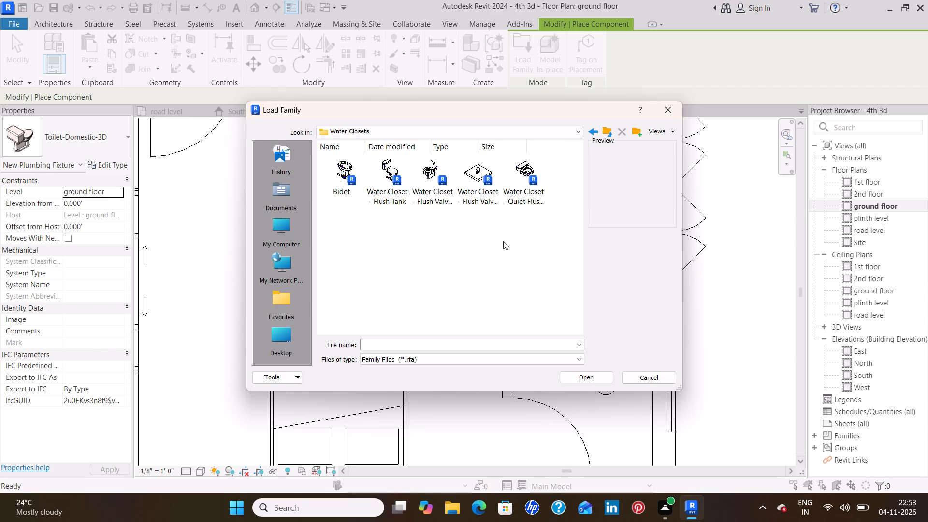
pyautogui.click(609, 131)
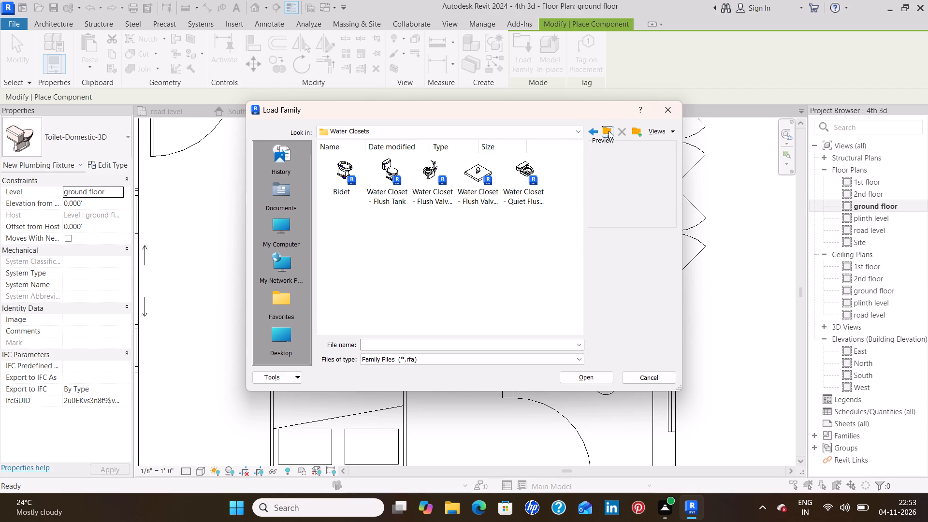
pyautogui.click(609, 133)
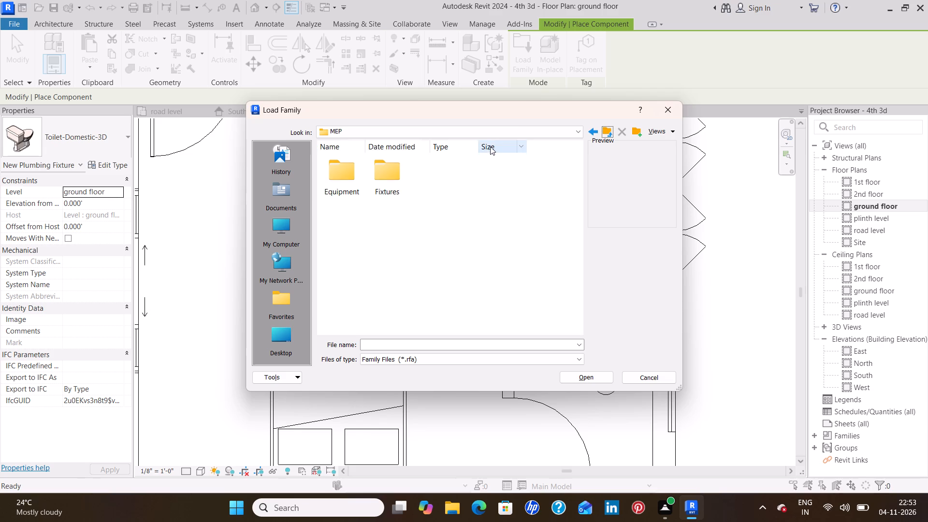
pyautogui.doubleClick(351, 178)
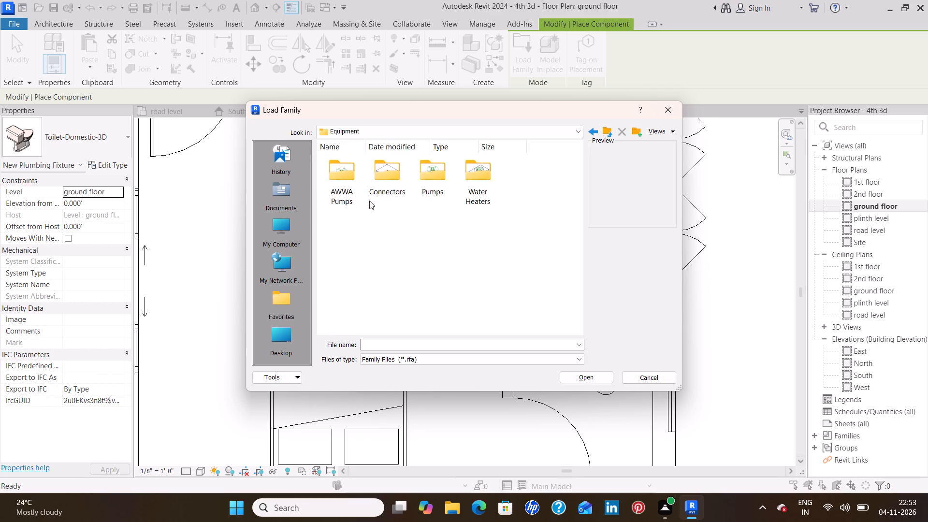
pyautogui.click(611, 131)
pyautogui.click(611, 131)
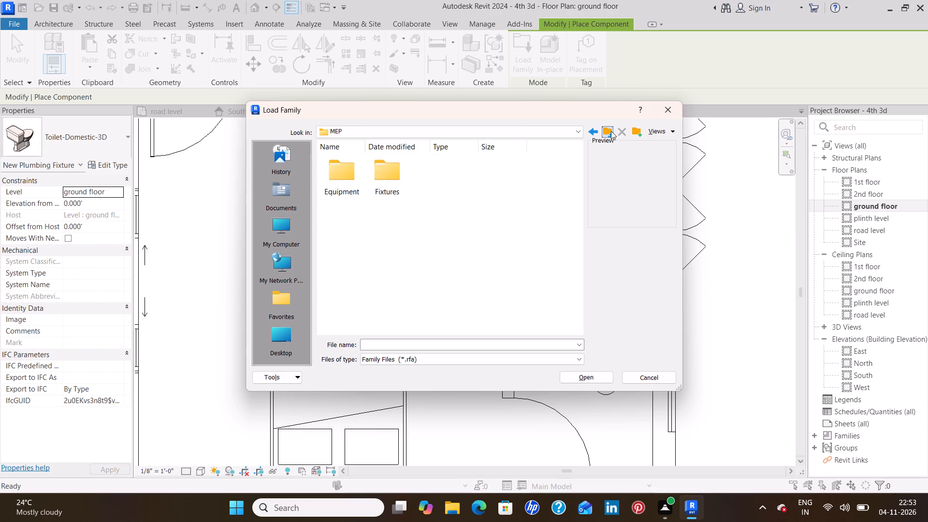
# Browse the US library's Site folder, examining the Parking and Utilities families for one to load.
pyautogui.click(611, 131)
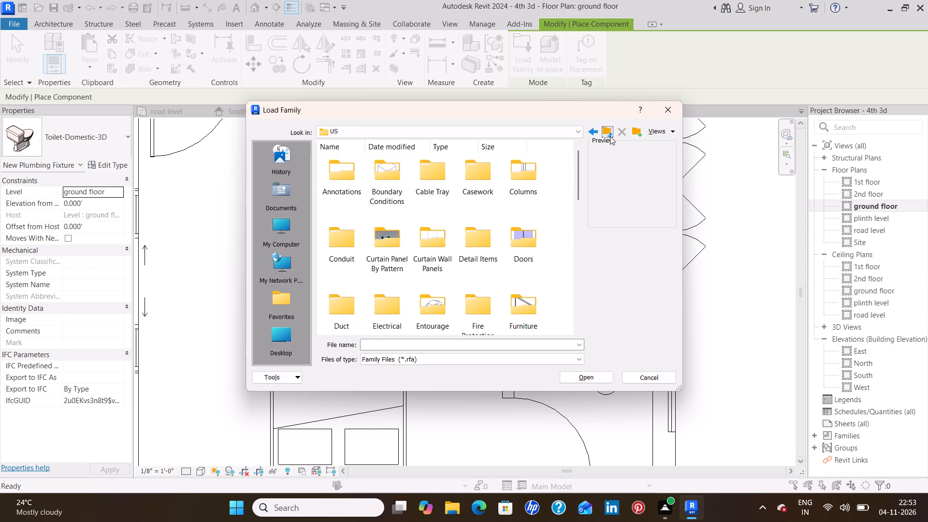
pyautogui.scroll(-2, 495, 311)
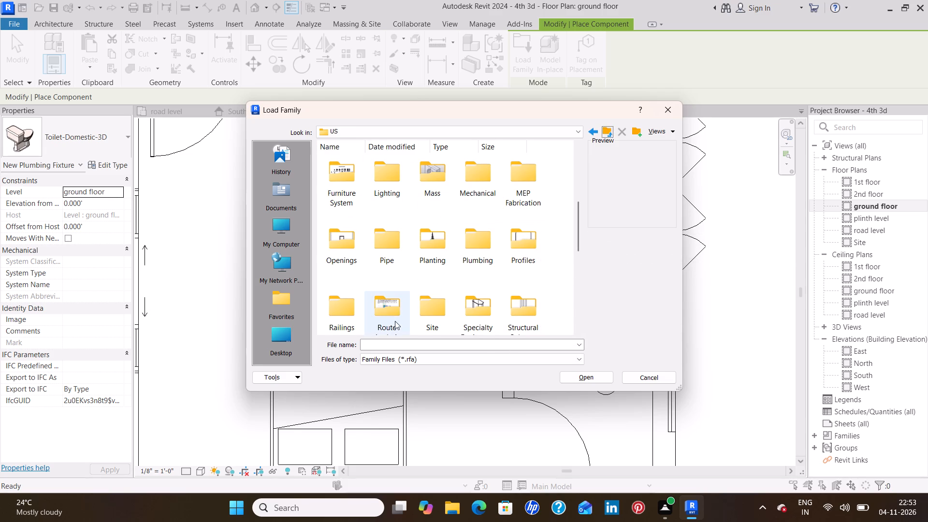
pyautogui.scroll(-1, 443, 305)
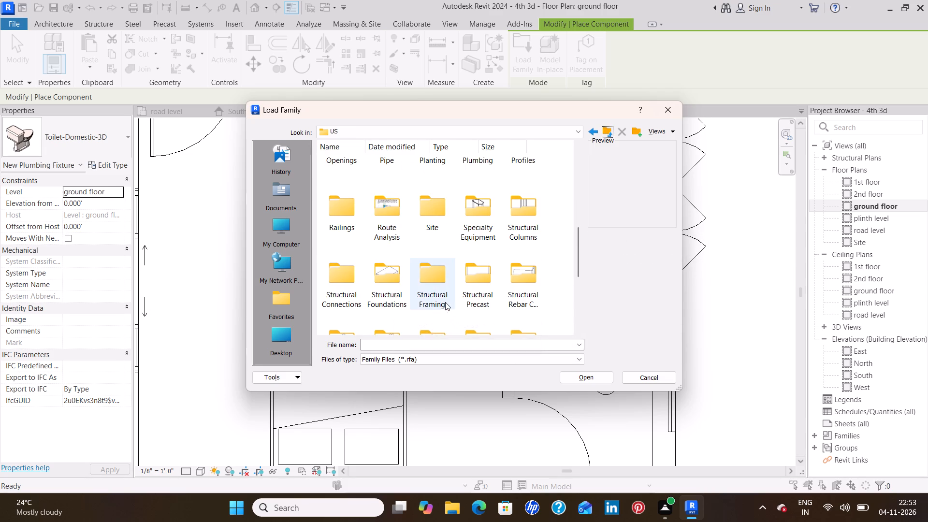
pyautogui.doubleClick(436, 219)
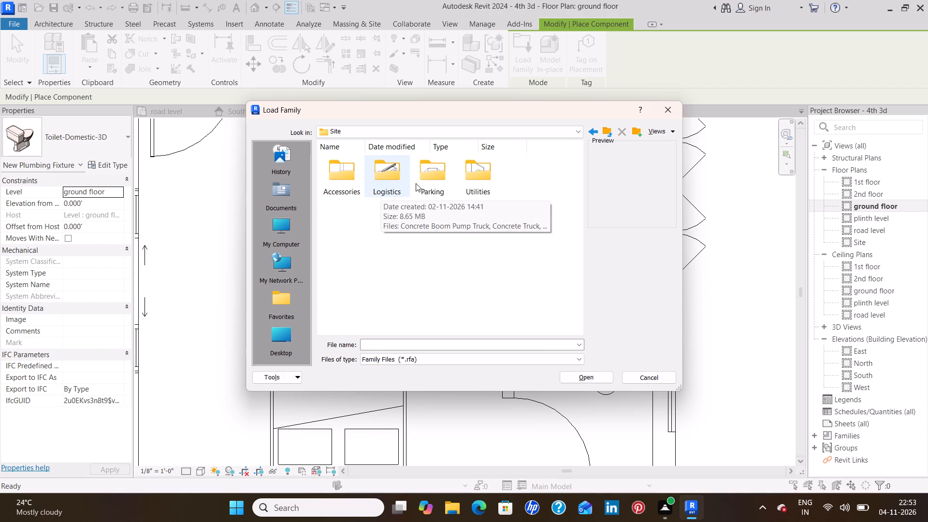
pyautogui.doubleClick(436, 181)
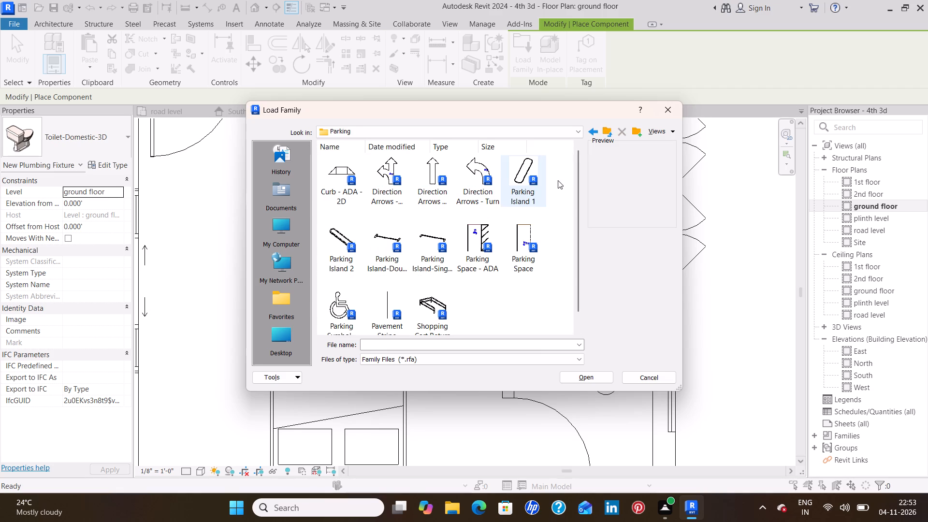
pyautogui.click(605, 136)
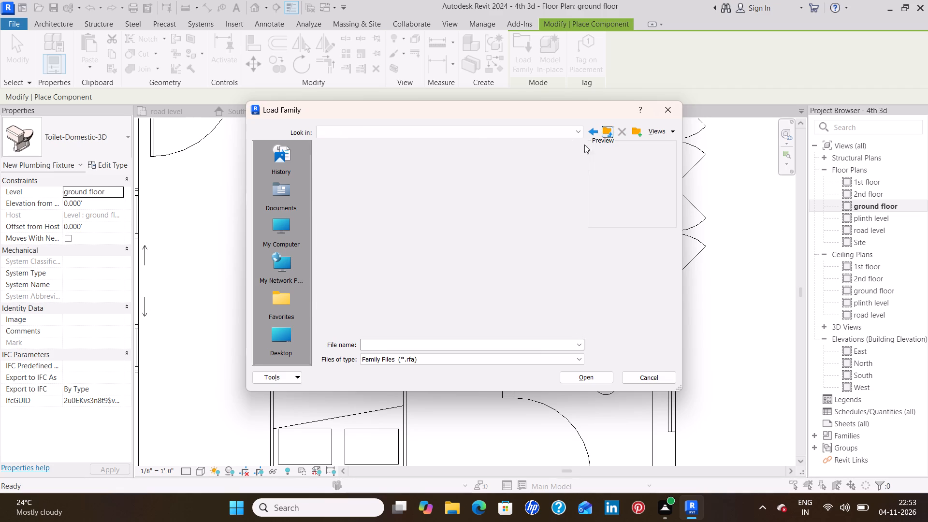
pyautogui.doubleClick(479, 169)
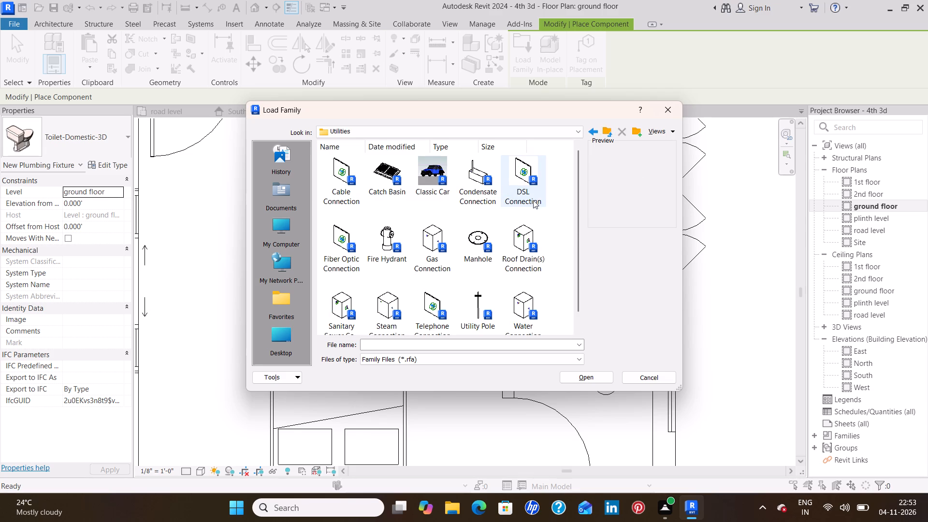
pyautogui.scroll(-1, 527, 211)
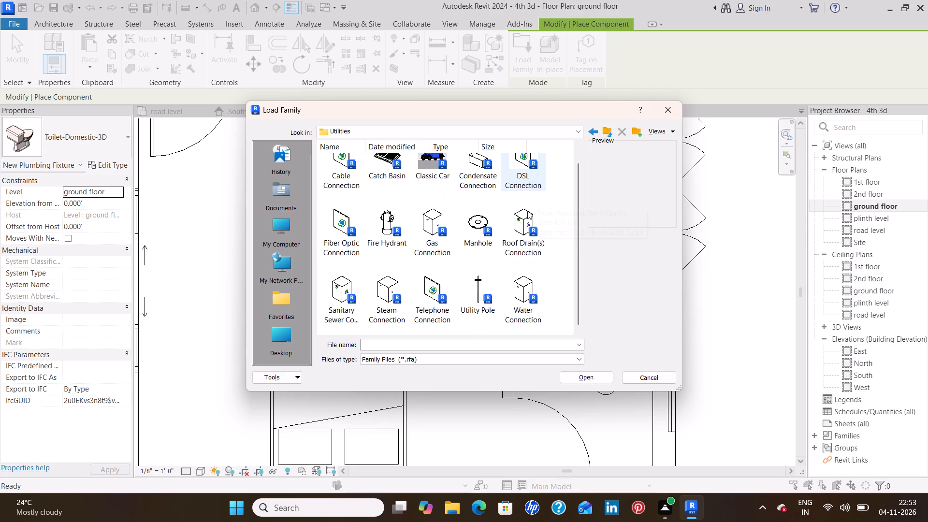
pyautogui.scroll(-1, 527, 211)
pyautogui.scroll(3, 527, 211)
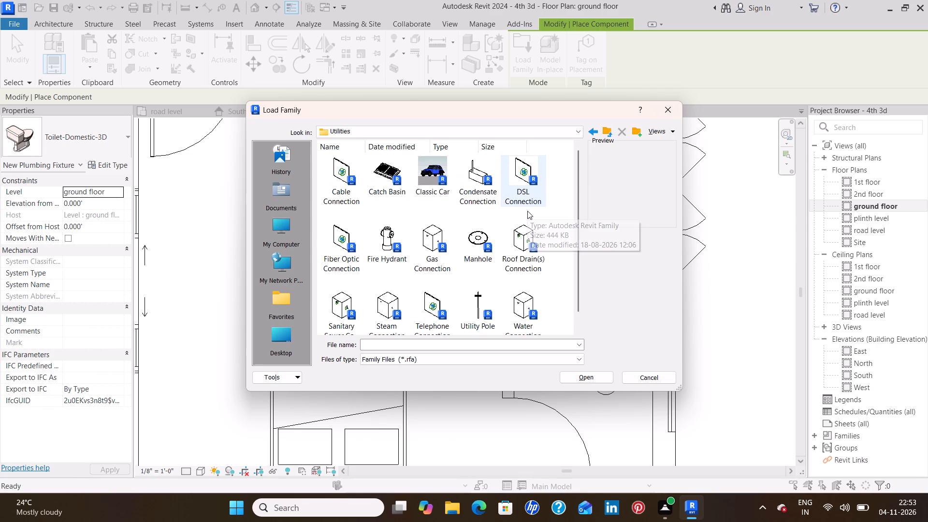
pyautogui.doubleClick(606, 133)
# Browse the US library's Specialty Equipment folder, including the Classroom-Library families, for one to load.
pyautogui.scroll(-2, 476, 263)
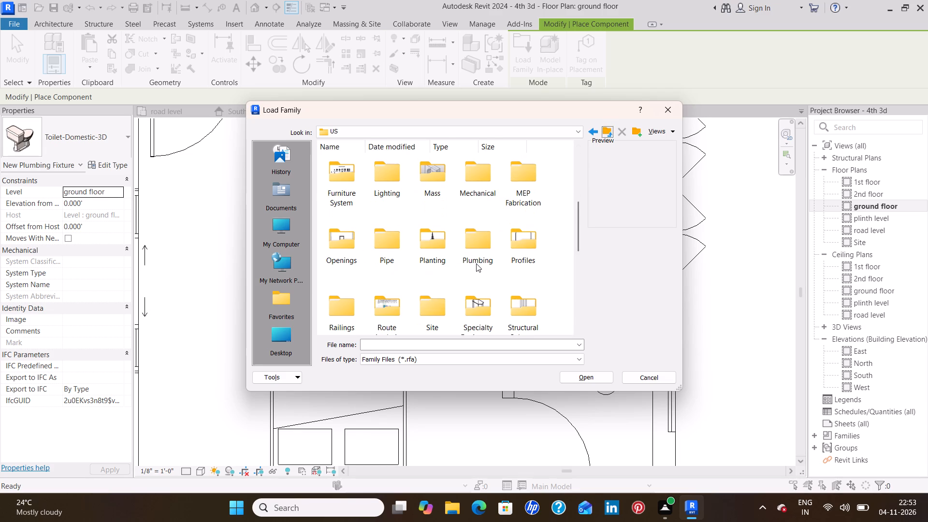
pyautogui.scroll(-1, 476, 263)
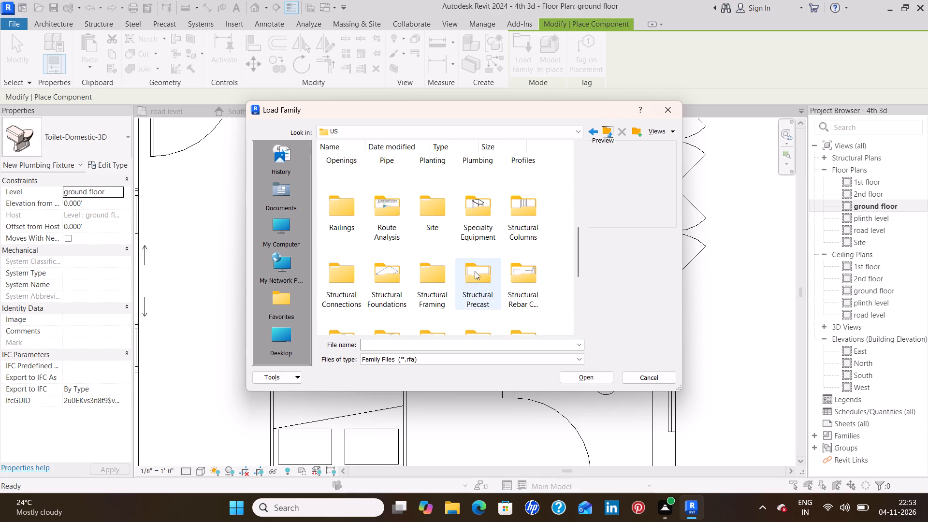
pyautogui.doubleClick(481, 212)
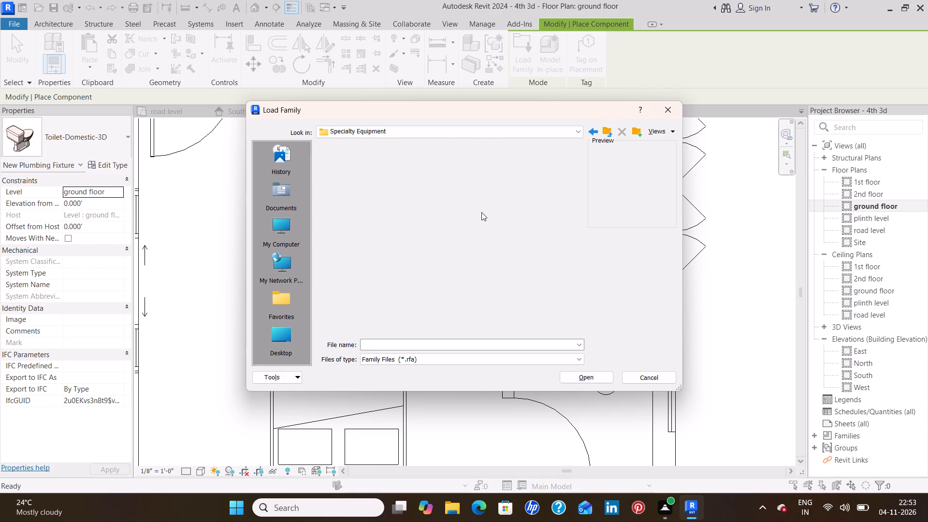
pyautogui.scroll(-2, 433, 256)
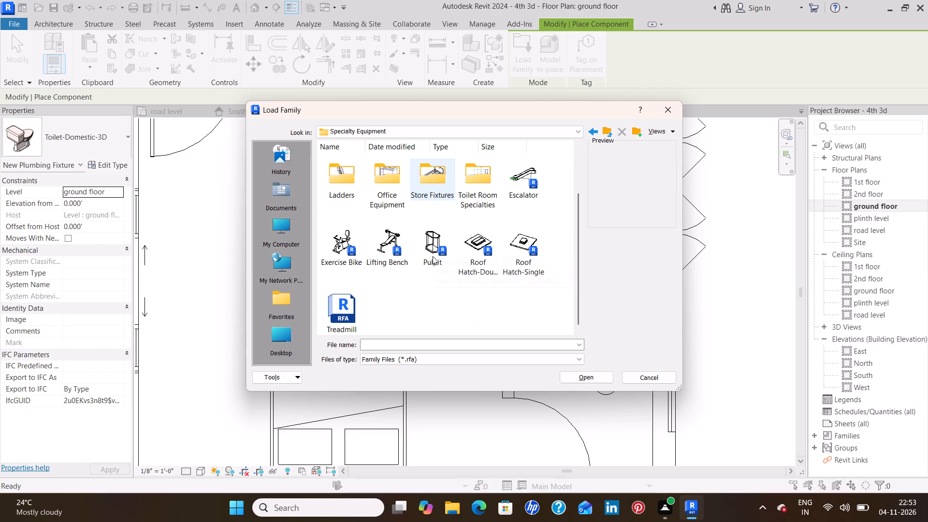
pyautogui.scroll(4, 433, 256)
pyautogui.doubleClick(350, 169)
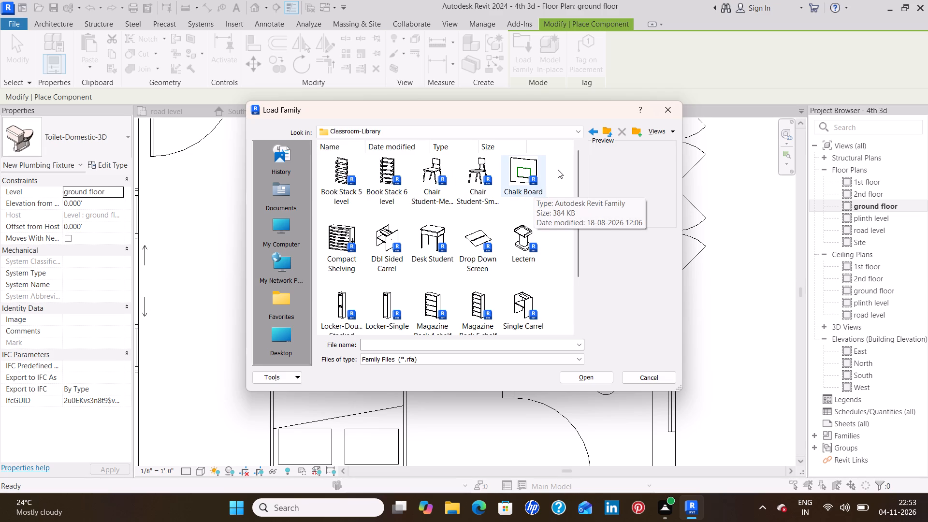
pyautogui.scroll(-3, 485, 238)
pyautogui.scroll(2, 484, 238)
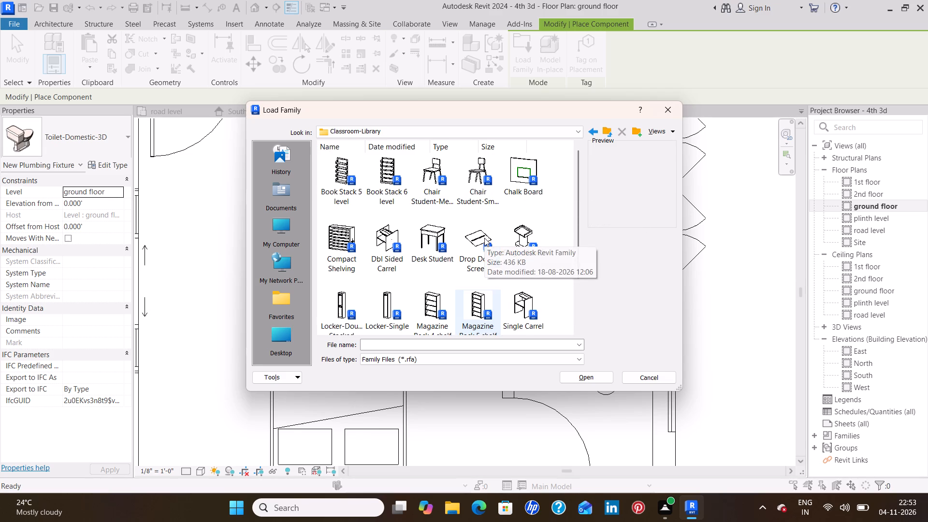
pyautogui.scroll(2, 484, 238)
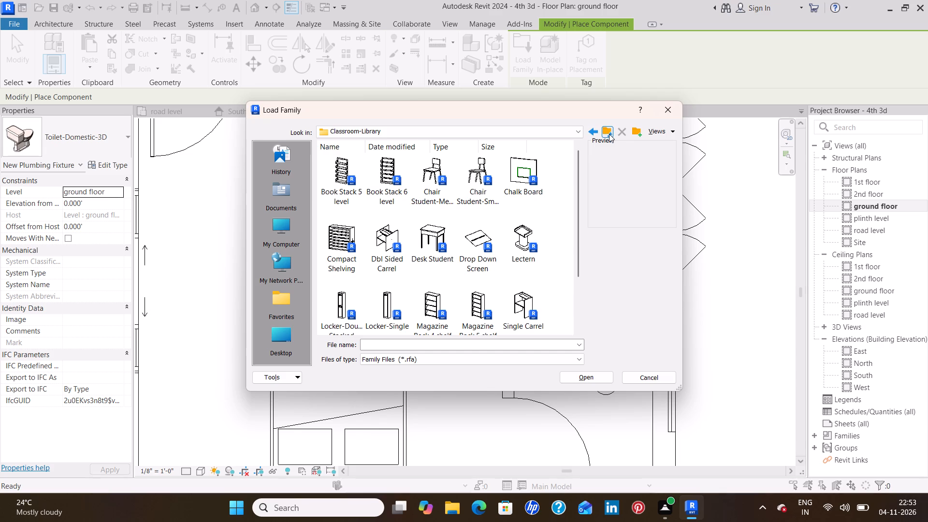
pyautogui.click(609, 134)
# Load the Refrigerator-Built-in family from the Specialty Equipment library's Domestic folder.
pyautogui.doubleClick(393, 177)
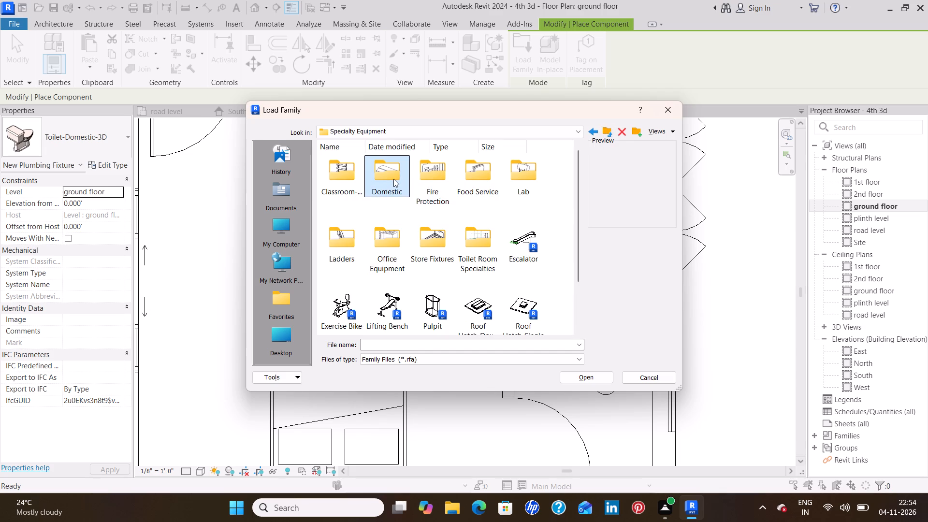
pyautogui.doubleClick(382, 169)
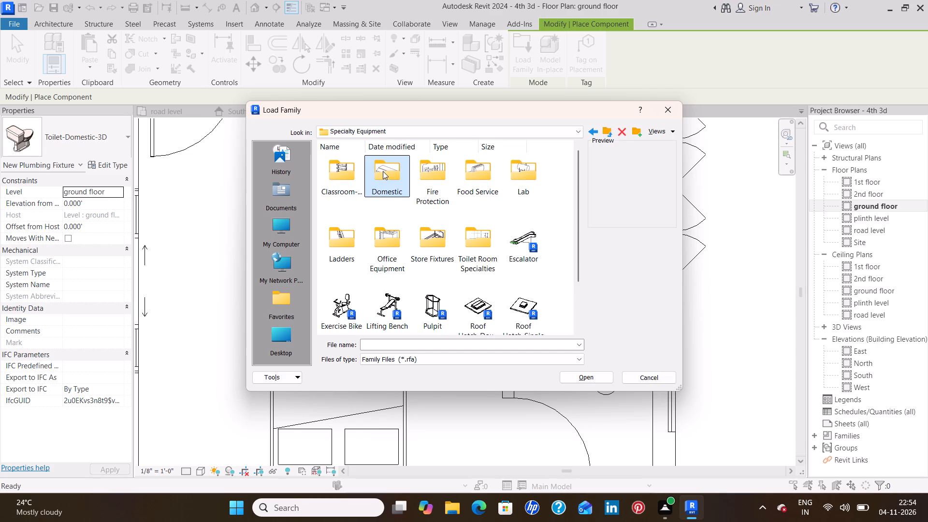
pyautogui.doubleClick(386, 172)
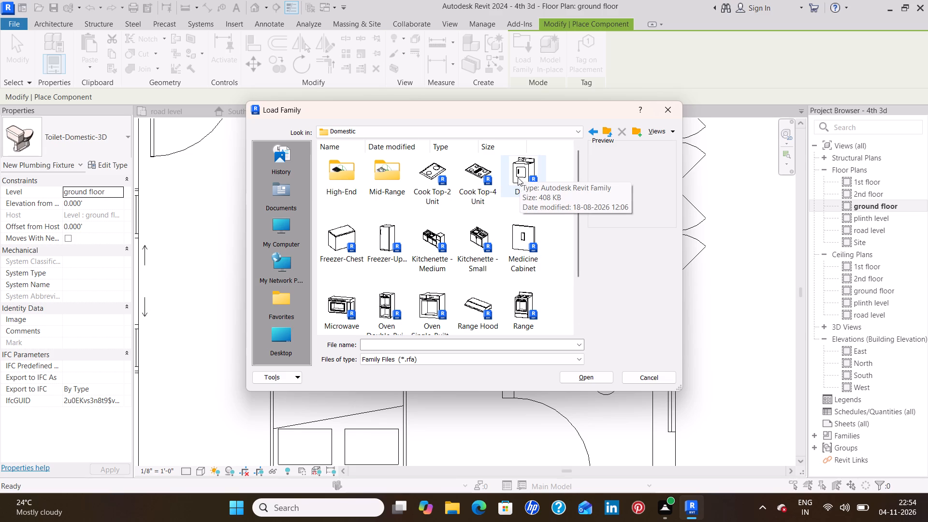
pyautogui.scroll(-1, 440, 228)
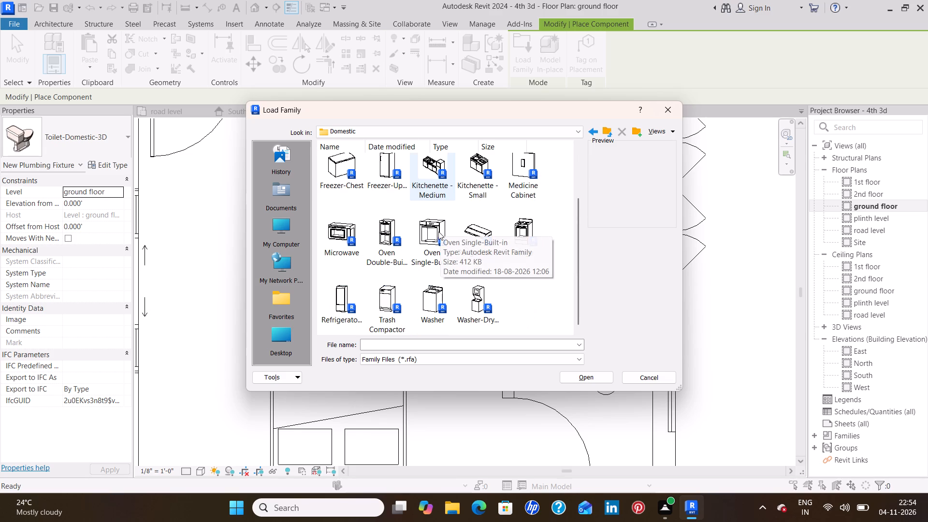
pyautogui.scroll(-2, 375, 294)
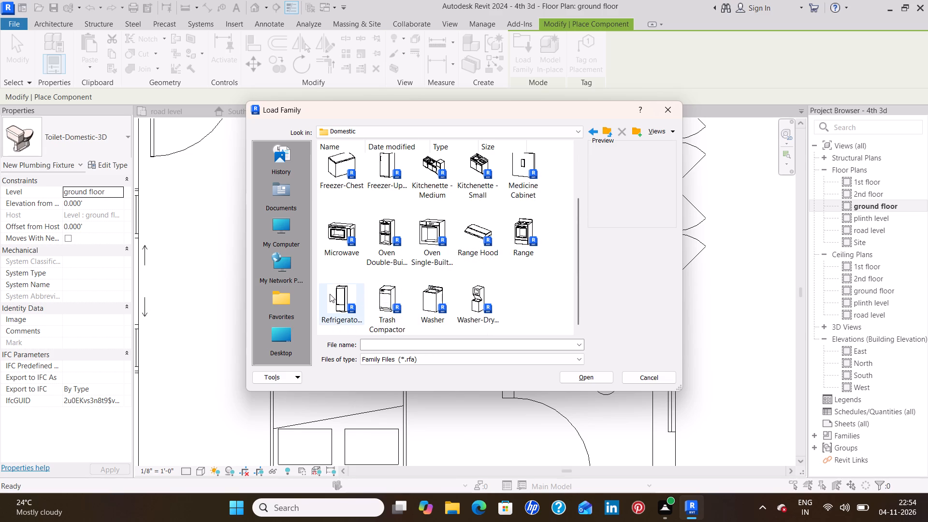
pyautogui.click(330, 294)
pyautogui.click(591, 378)
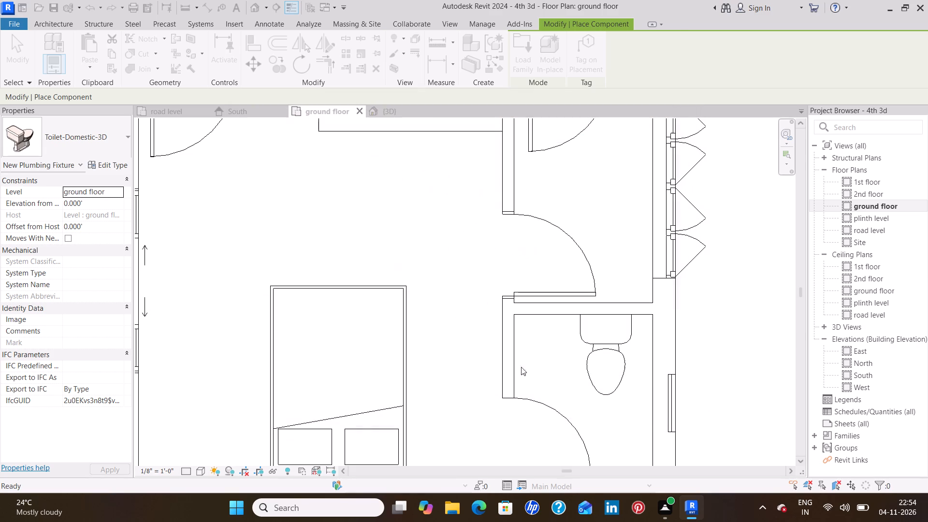
# Place the 30" x 24" LH refrigerator in the kitchen corner beyond the counter, about 0.5' from the bedroom partition's centreline and 0.58' from the exterior wall's.
pyautogui.scroll(-4, 431, 223)
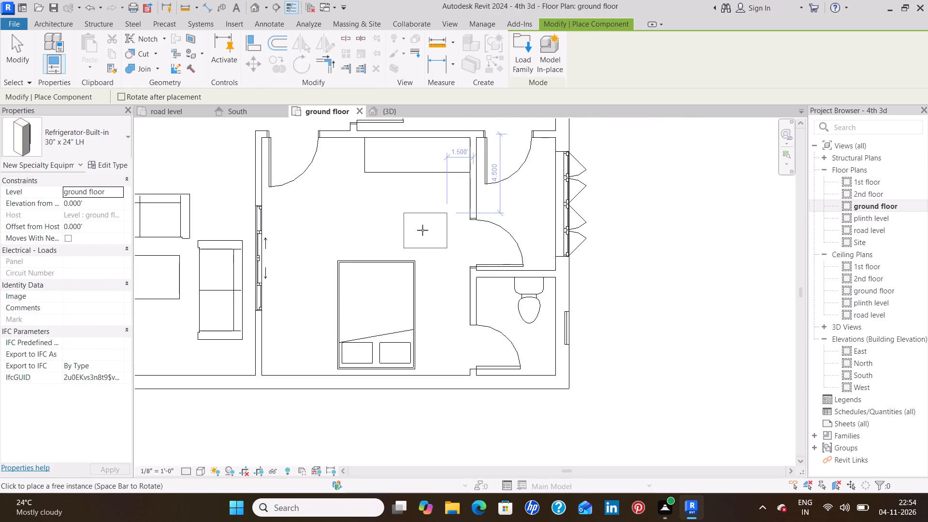
pyautogui.scroll(-2, 422, 230)
pyautogui.moveTo(346, 154); pyautogui.dragTo(342, 420, button='middle')
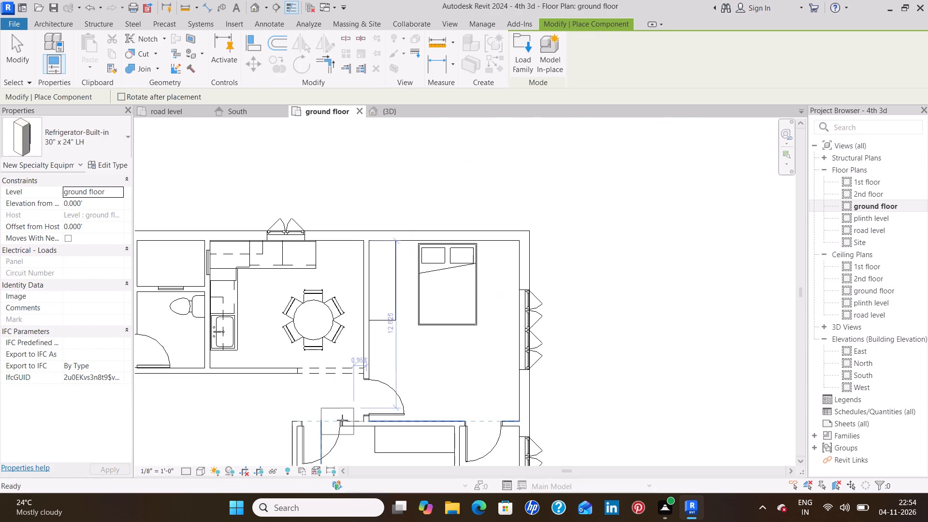
pyautogui.scroll(4, 346, 263)
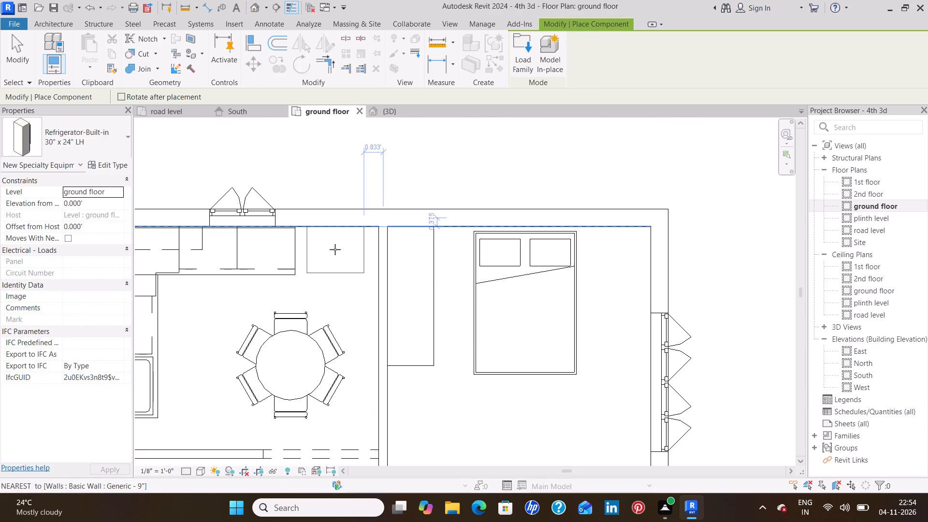
pyautogui.scroll(5, 333, 256)
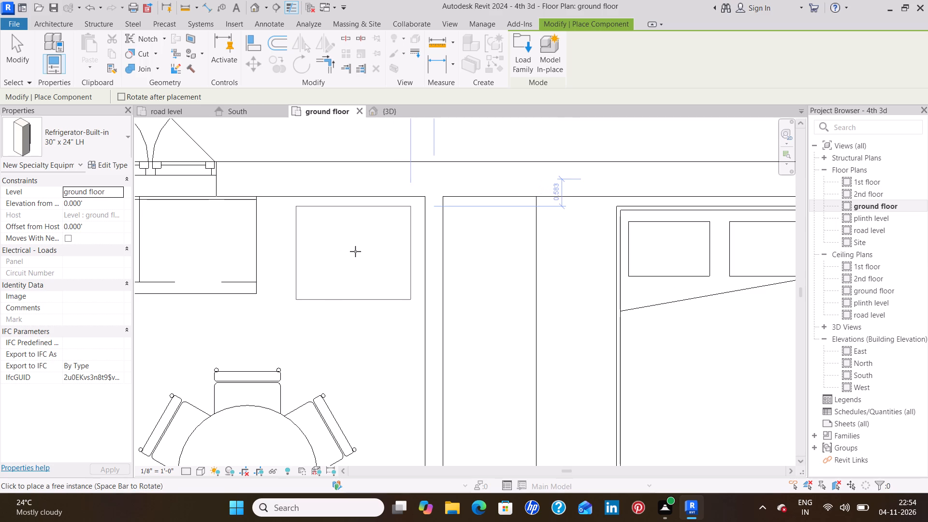
pyautogui.click(355, 251)
pyautogui.press('Escape')
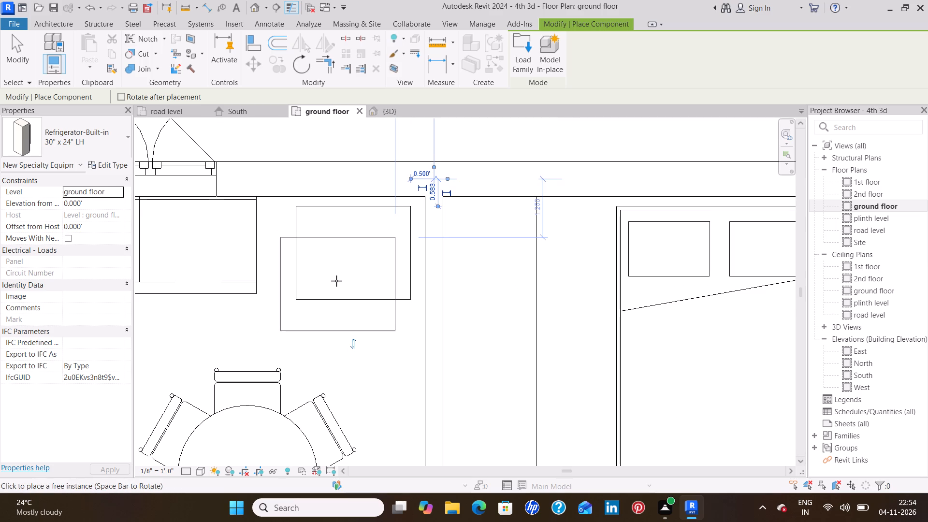
pyautogui.press('Escape')
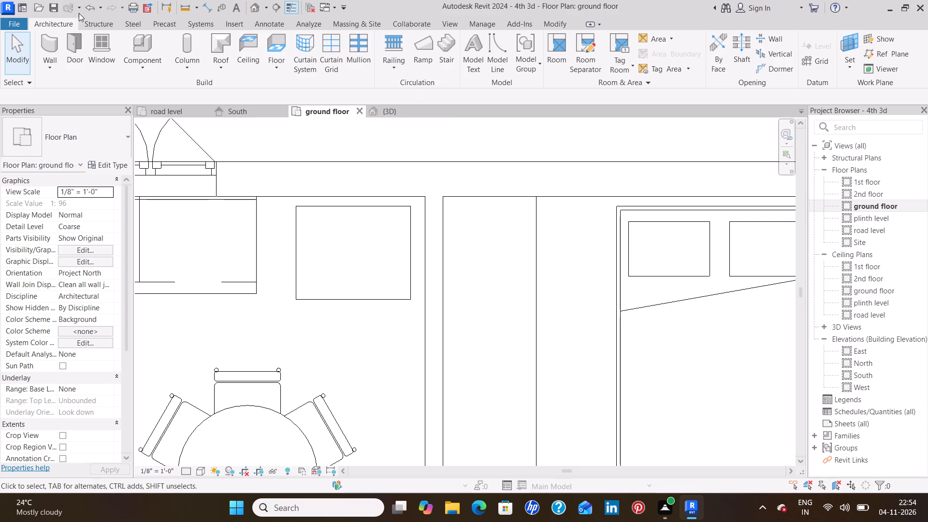
# Load the Cook Top-2 Unit family from the Domestic folder and choose its 16" x 22" type for placement.
pyautogui.click(132, 45)
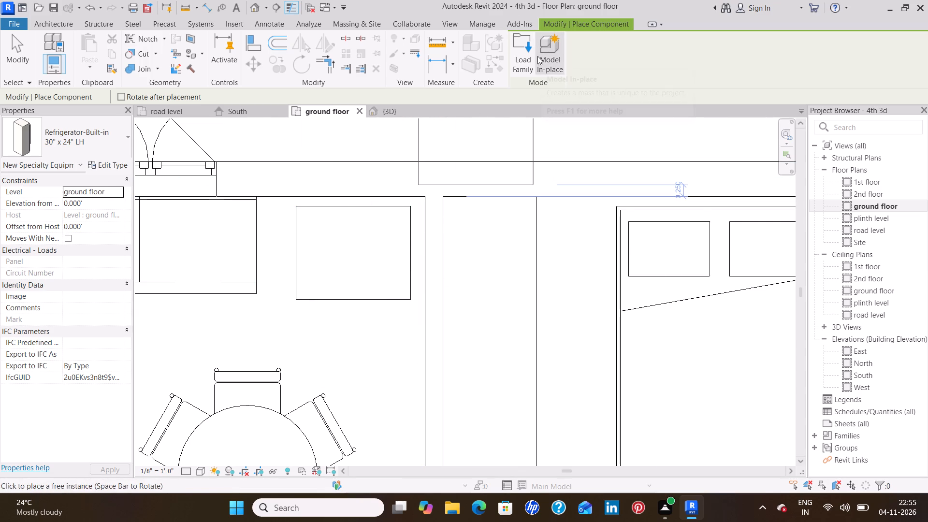
pyautogui.click(524, 61)
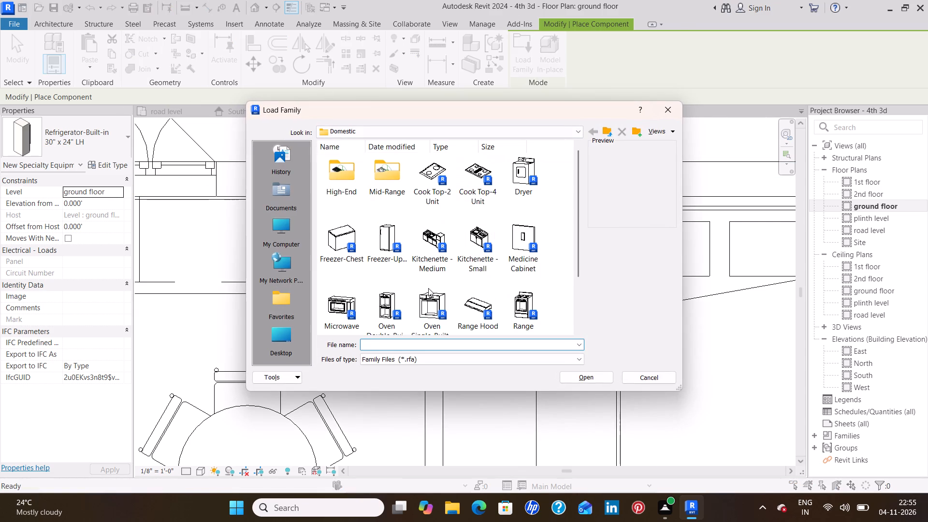
pyautogui.scroll(-1, 454, 225)
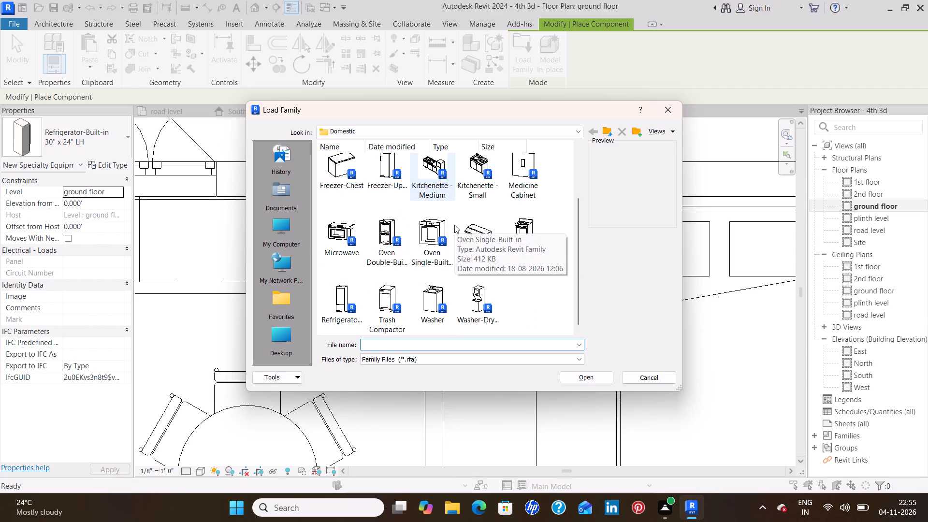
pyautogui.scroll(3, 454, 225)
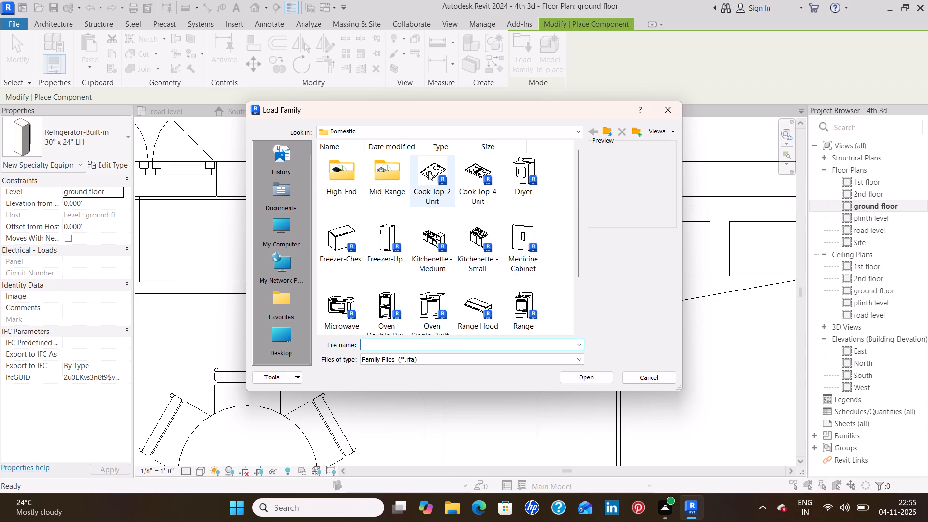
pyautogui.click(426, 172)
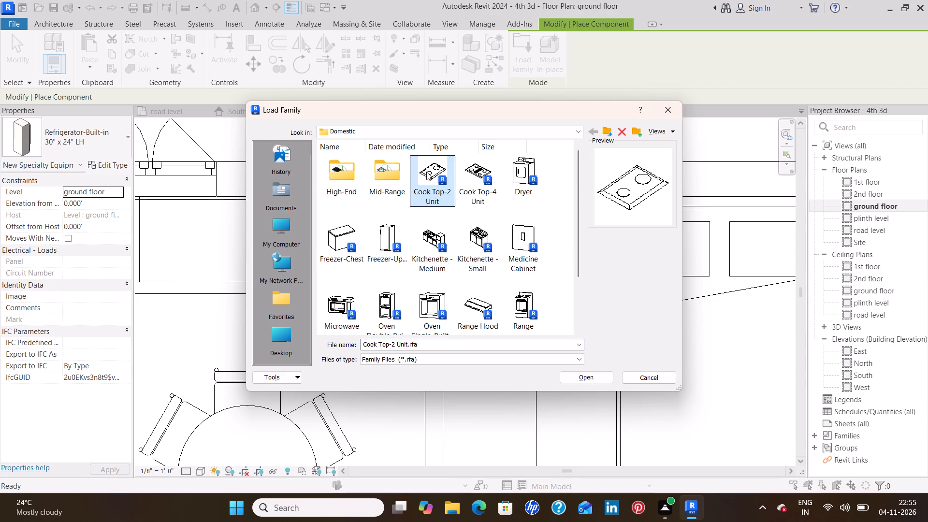
pyautogui.click(593, 374)
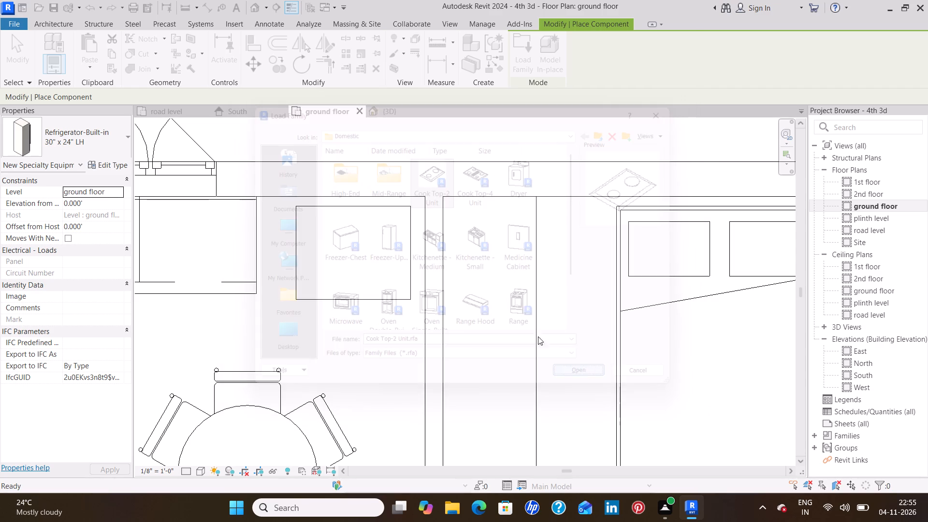
pyautogui.click(102, 146)
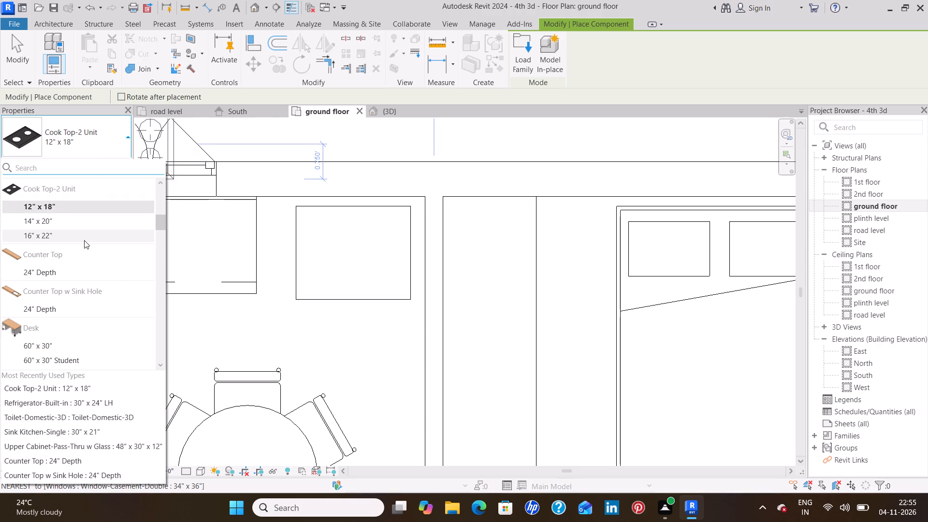
pyautogui.click(84, 240)
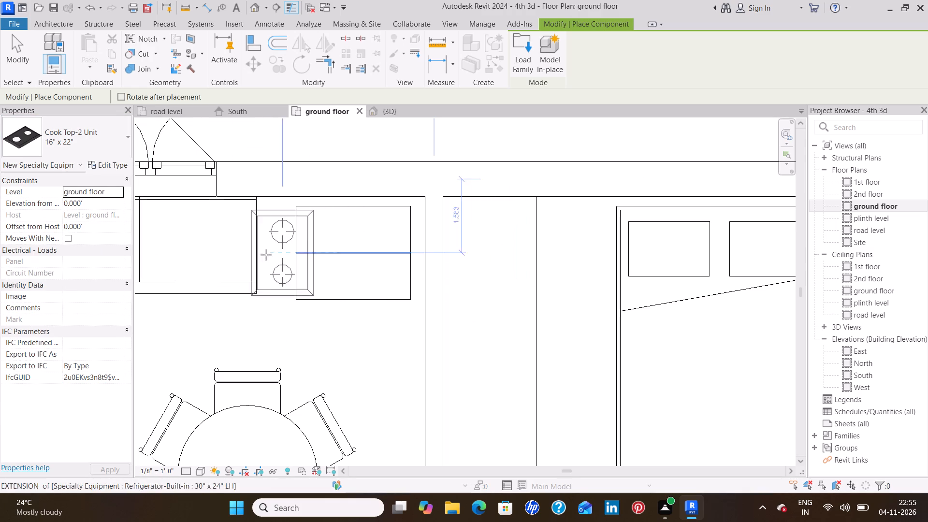
# Place the cooktop on the counter below the kitchen window, rotated parallel to the exterior wall and about 1.25' from its centreline.
pyautogui.moveTo(241, 264); pyautogui.dragTo(449, 313, button='middle')
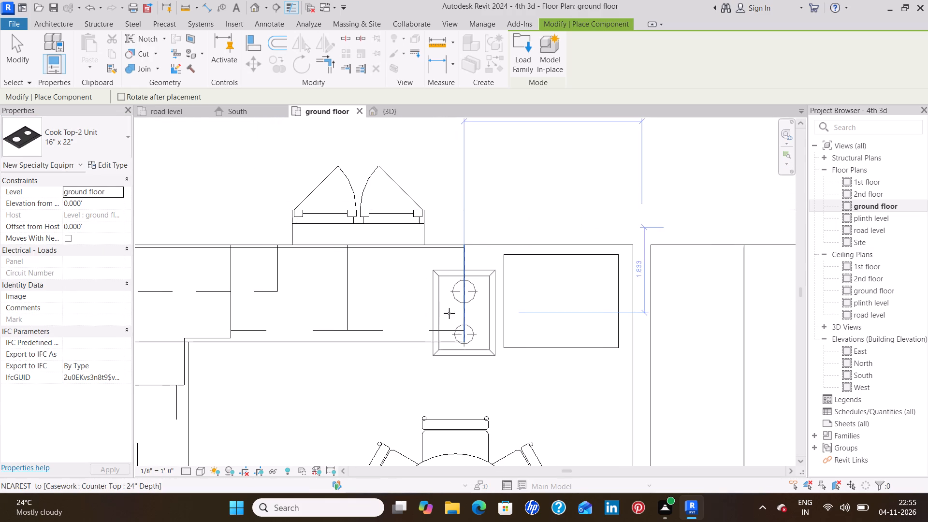
pyautogui.press('space')
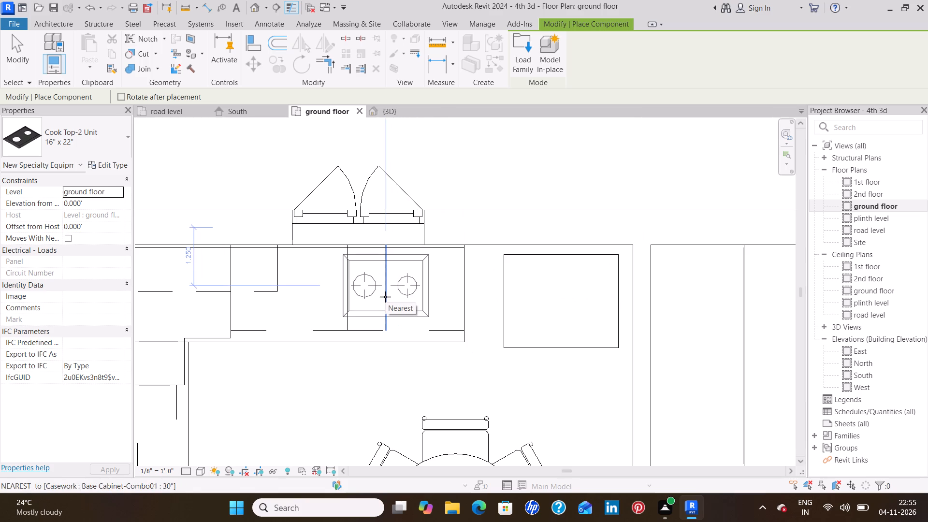
pyautogui.click(385, 297)
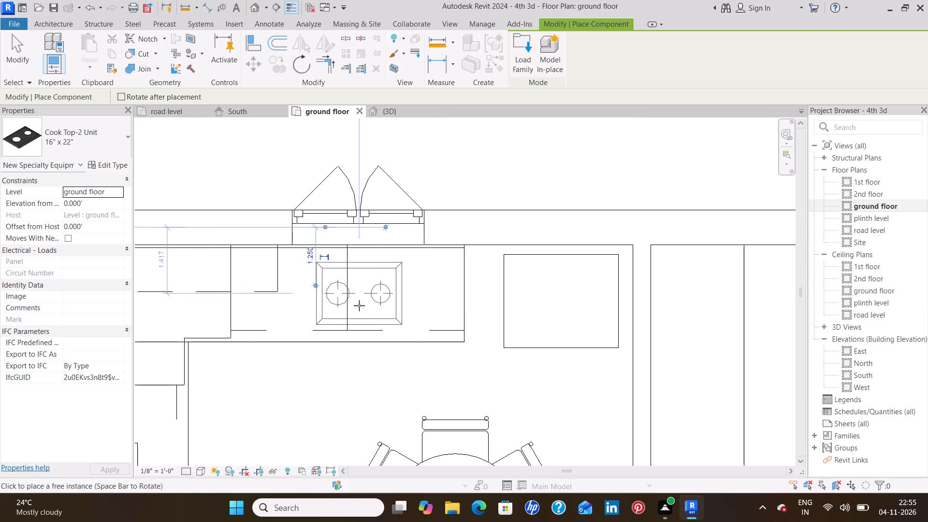
pyautogui.press('Escape')
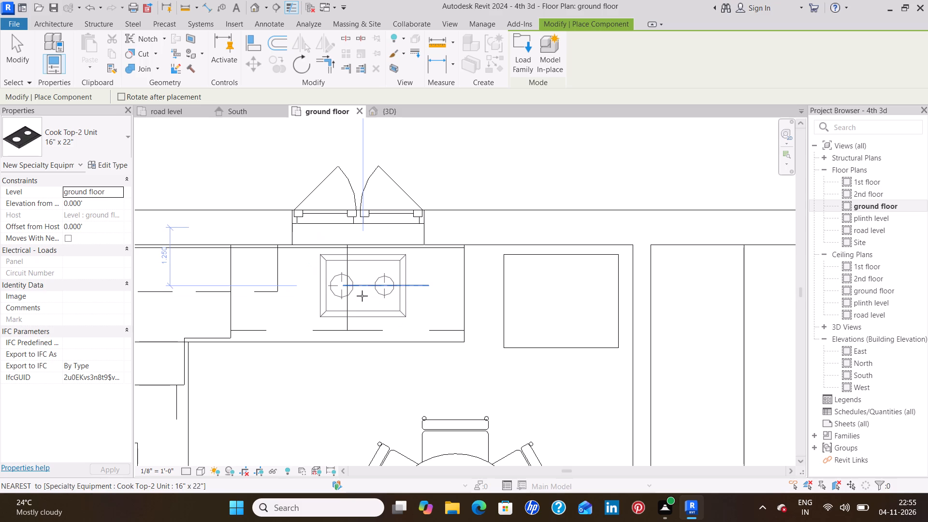
pyautogui.press('Escape')
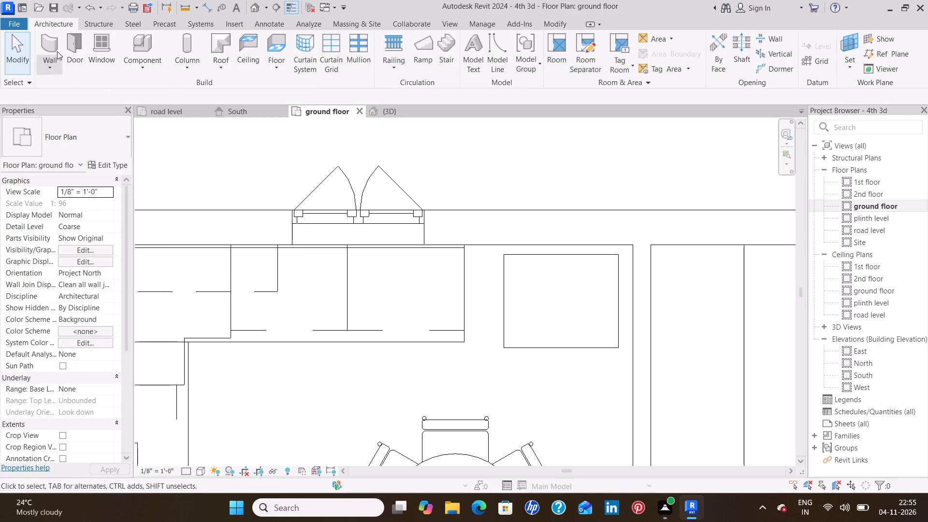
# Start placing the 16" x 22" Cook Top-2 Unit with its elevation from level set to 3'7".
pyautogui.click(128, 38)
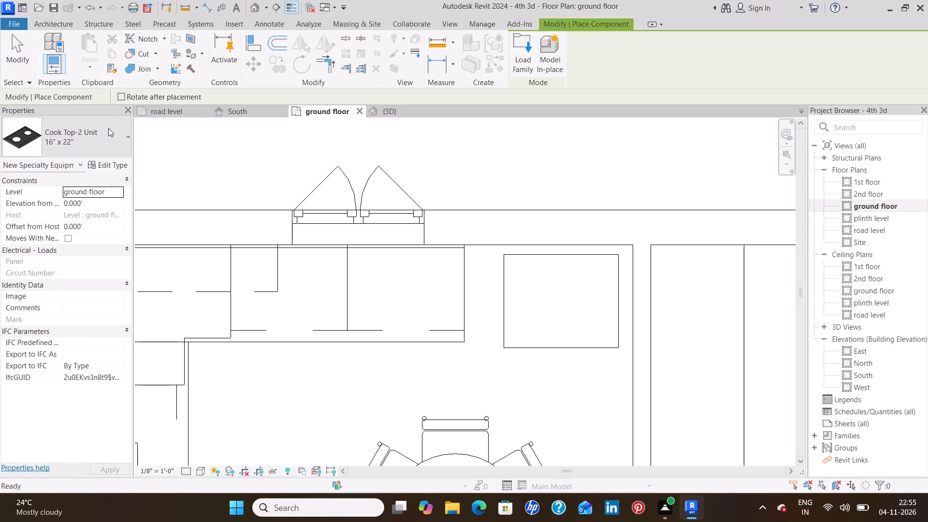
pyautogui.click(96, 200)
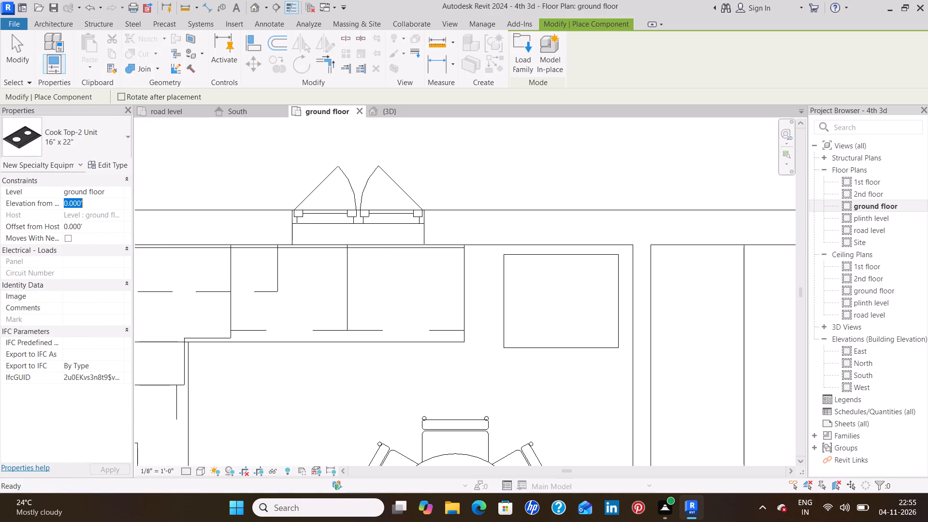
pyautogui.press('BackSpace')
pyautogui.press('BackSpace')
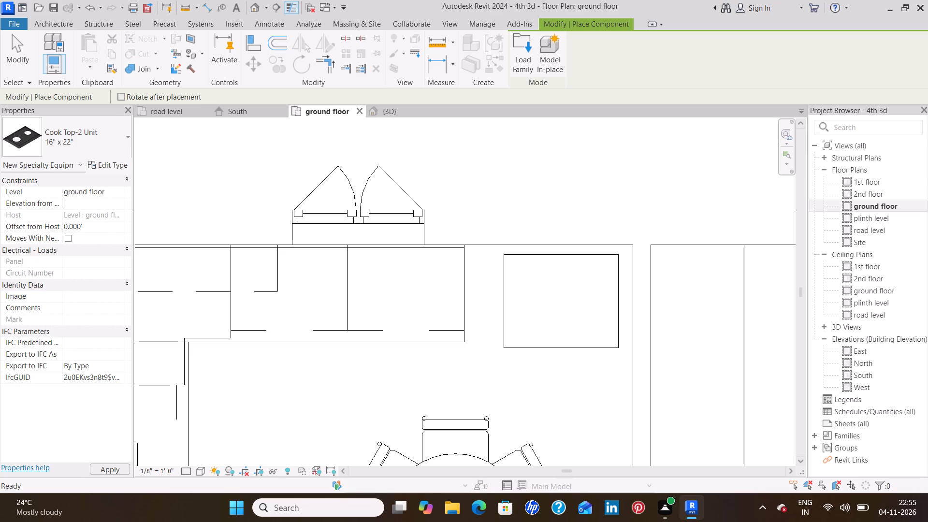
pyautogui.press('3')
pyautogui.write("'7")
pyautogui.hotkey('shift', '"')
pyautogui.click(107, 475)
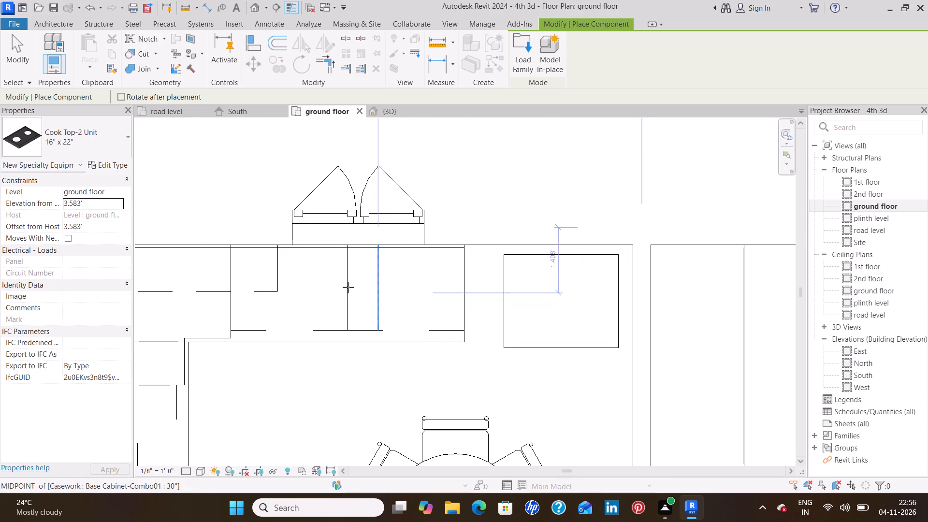
# Place a 12" x 18" cooktop at 3'7" elevation on the kitchen counter, about 1.75' from the exterior wall's centreline and 5.82' from the bedroom partition's.
pyautogui.click(88, 144)
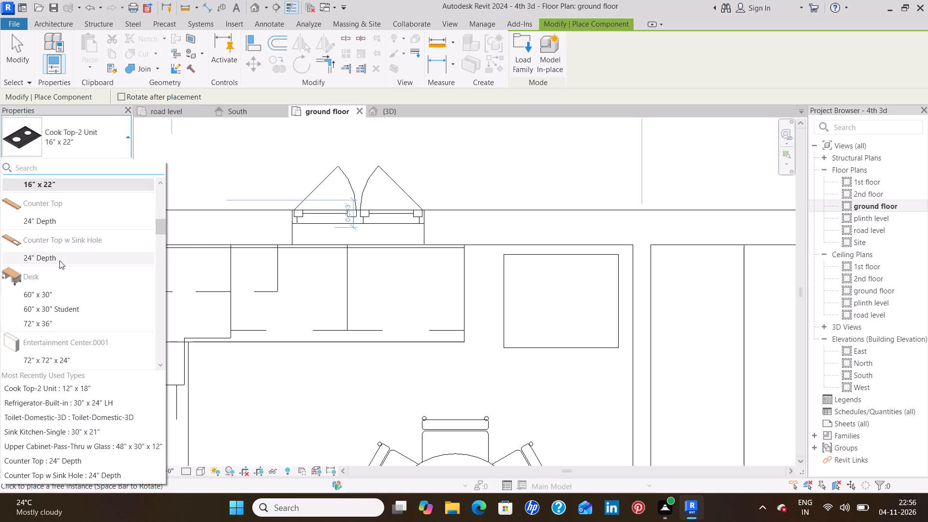
pyautogui.scroll(3, 59, 261)
pyautogui.click(58, 291)
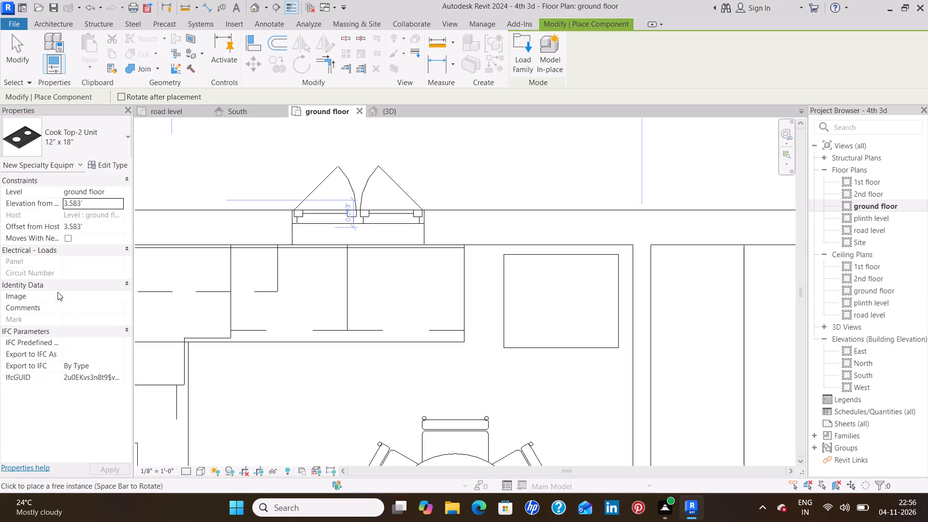
pyautogui.press('space')
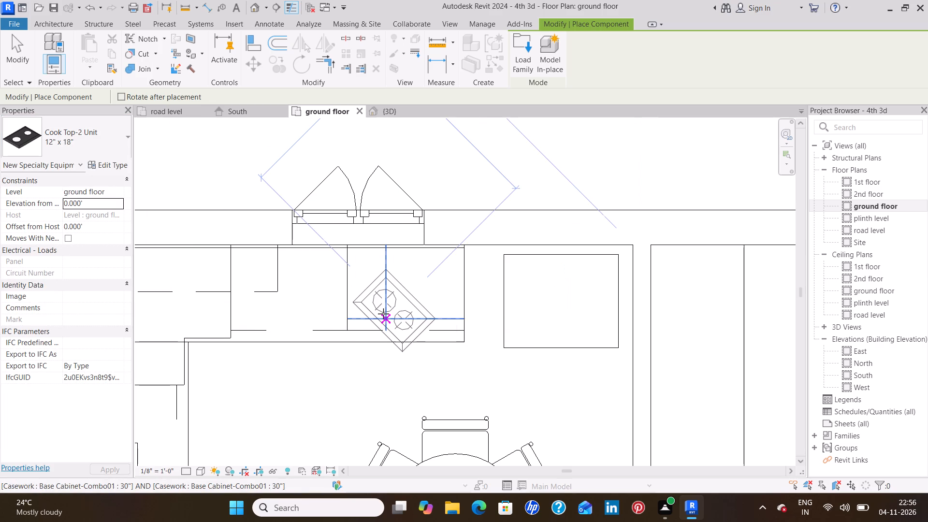
pyautogui.press('space')
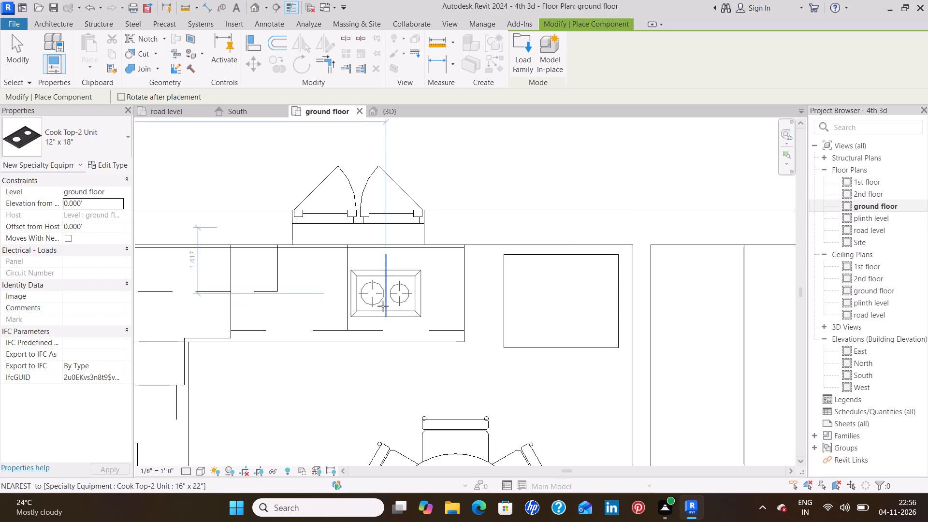
pyautogui.click(94, 204)
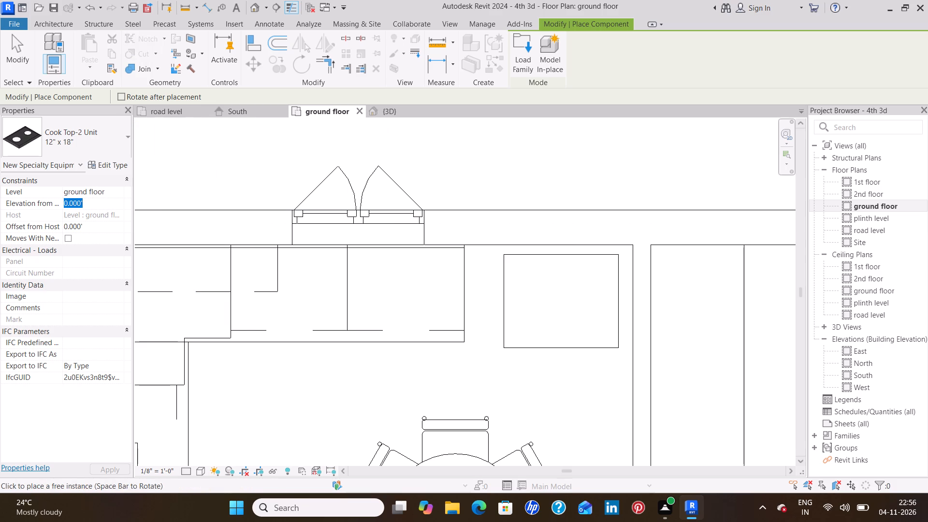
pyautogui.press('BackSpace')
pyautogui.press('3')
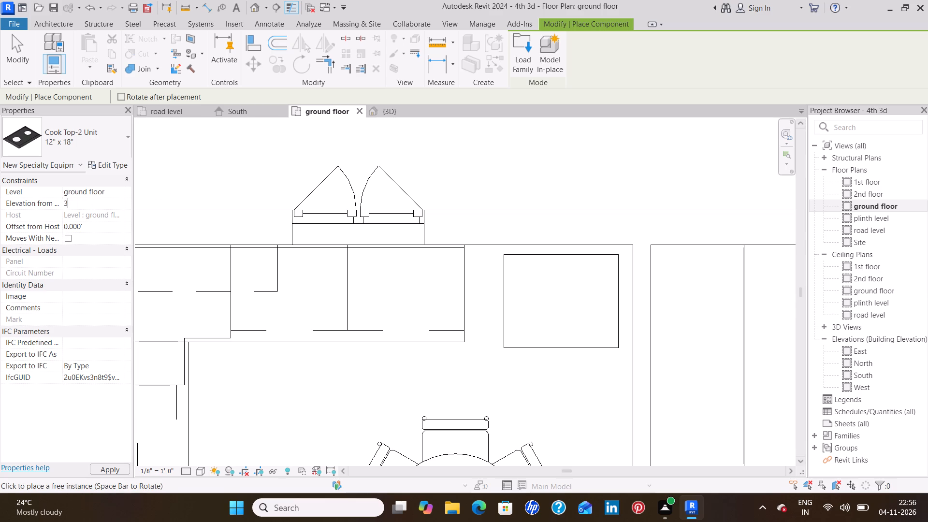
pyautogui.write("'7")
pyautogui.hotkey('shift', '"')
pyautogui.click(102, 469)
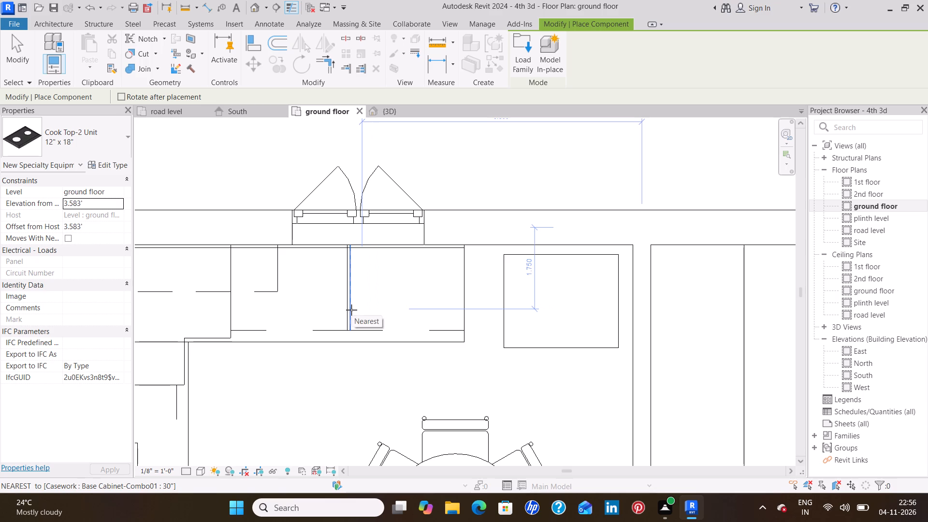
pyautogui.click(354, 308)
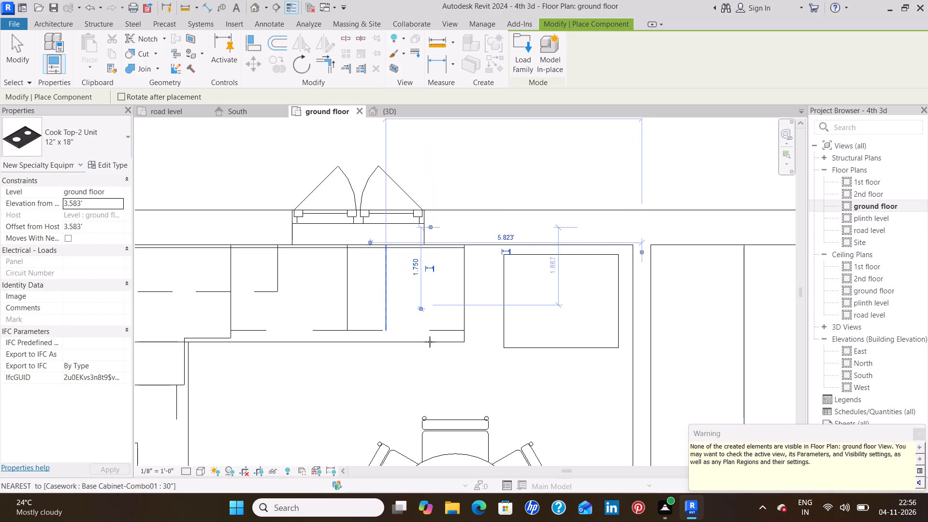
pyautogui.click(918, 437)
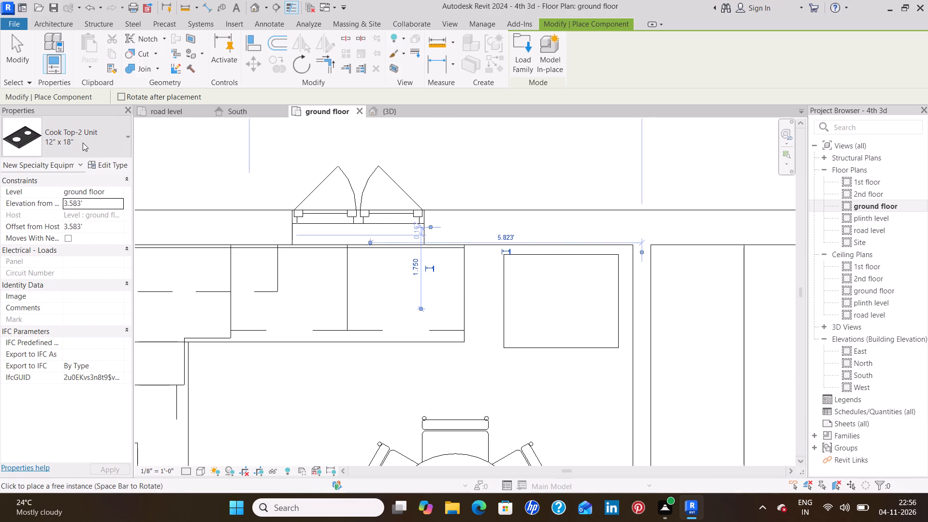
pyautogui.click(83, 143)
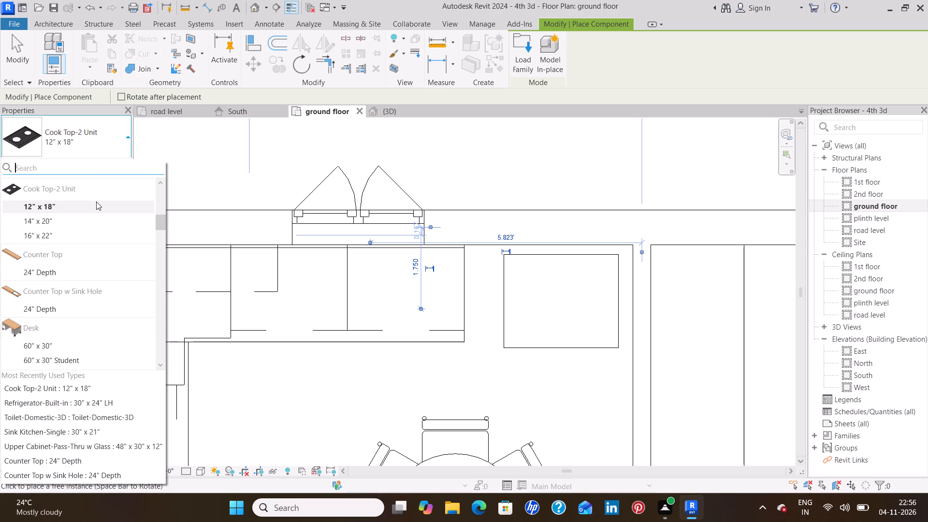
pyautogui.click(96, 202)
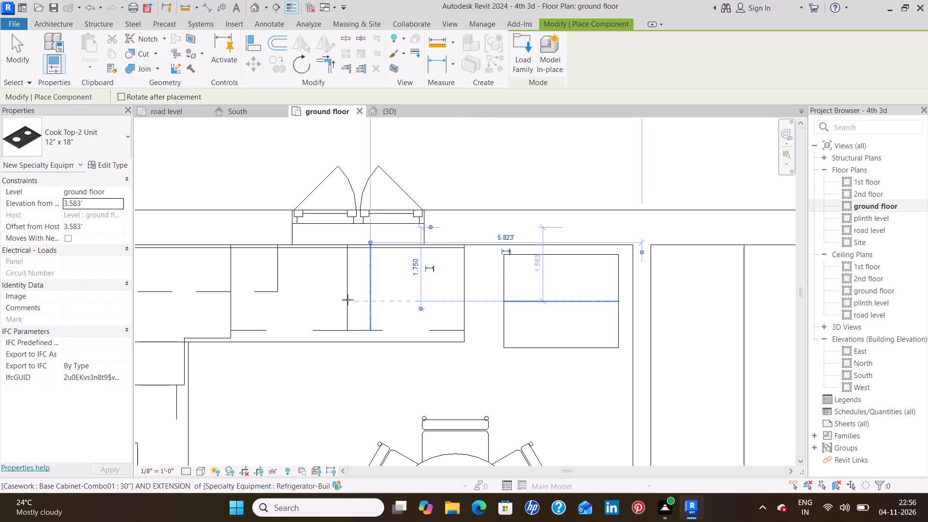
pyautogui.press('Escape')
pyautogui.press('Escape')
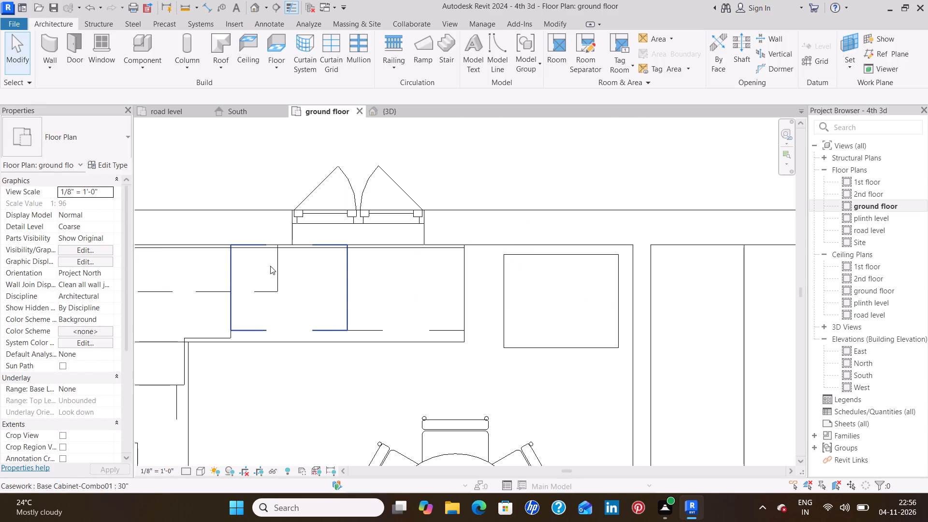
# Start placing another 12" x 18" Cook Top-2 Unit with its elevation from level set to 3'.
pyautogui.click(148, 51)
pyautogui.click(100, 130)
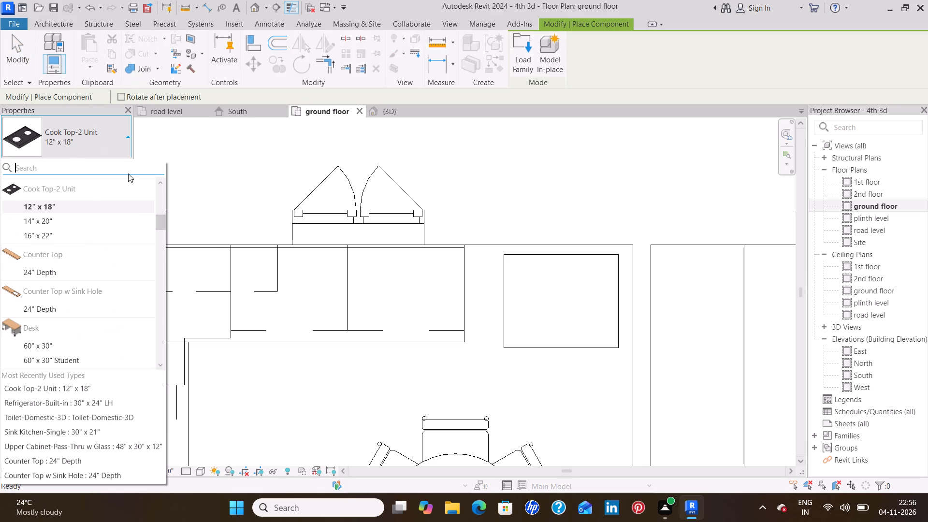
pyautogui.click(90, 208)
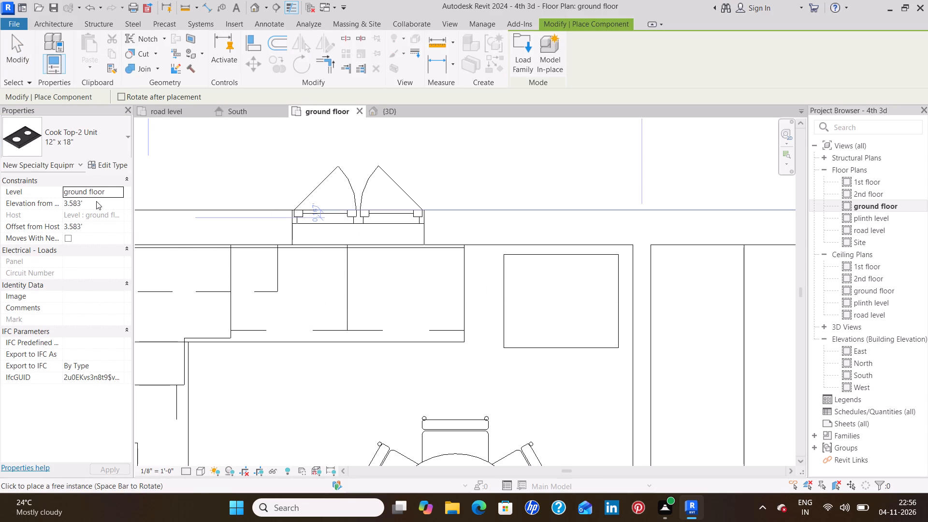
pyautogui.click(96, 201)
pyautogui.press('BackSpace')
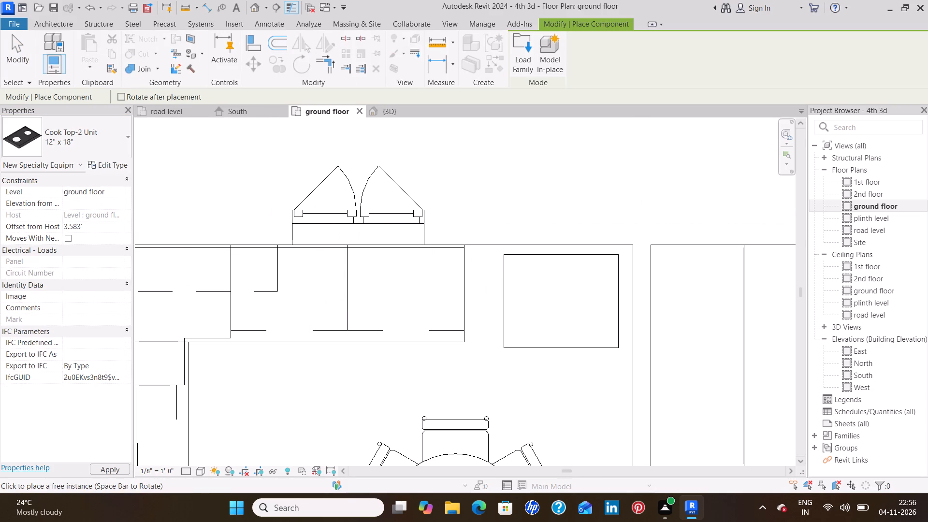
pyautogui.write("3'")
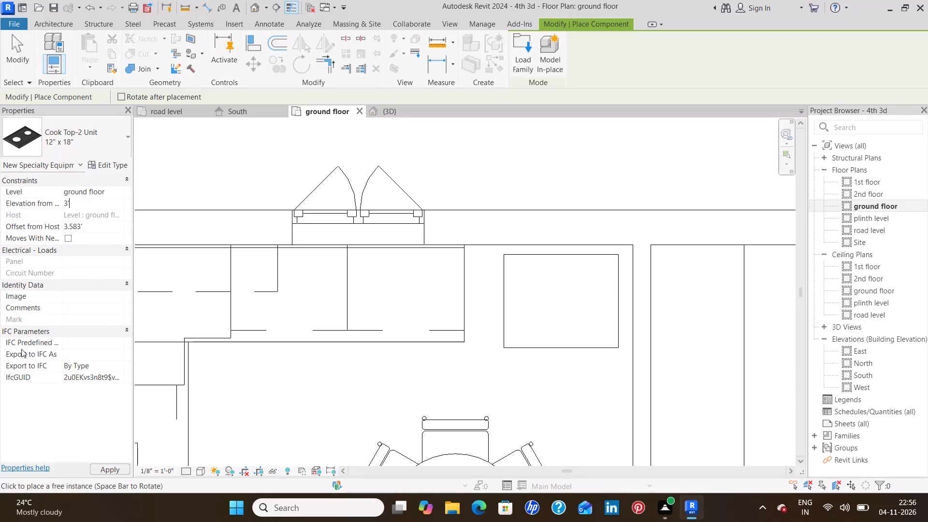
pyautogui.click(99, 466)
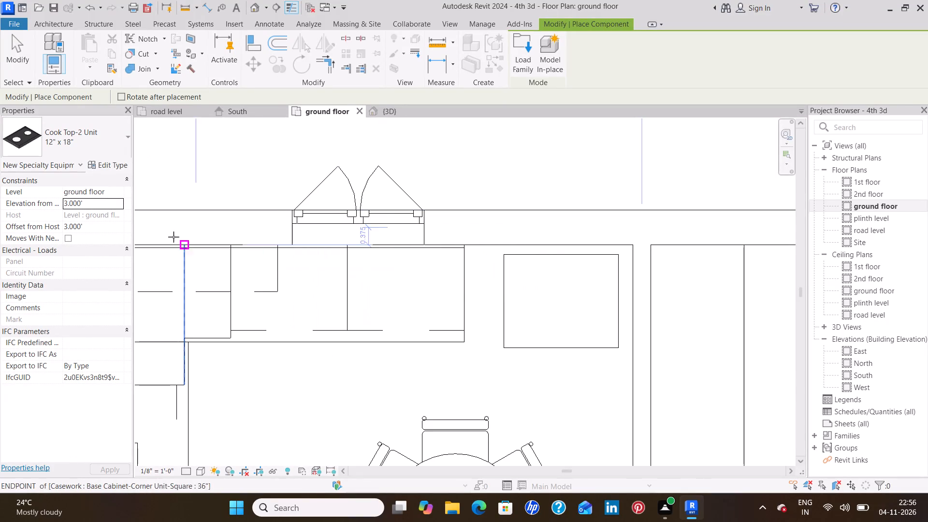
# Place a 12" x 18" cooktop at 0 elevation on the counter below the window, parallel to the exterior wall and about 1.25' from its centreline.
pyautogui.click(97, 206)
pyautogui.press('BackSpace')
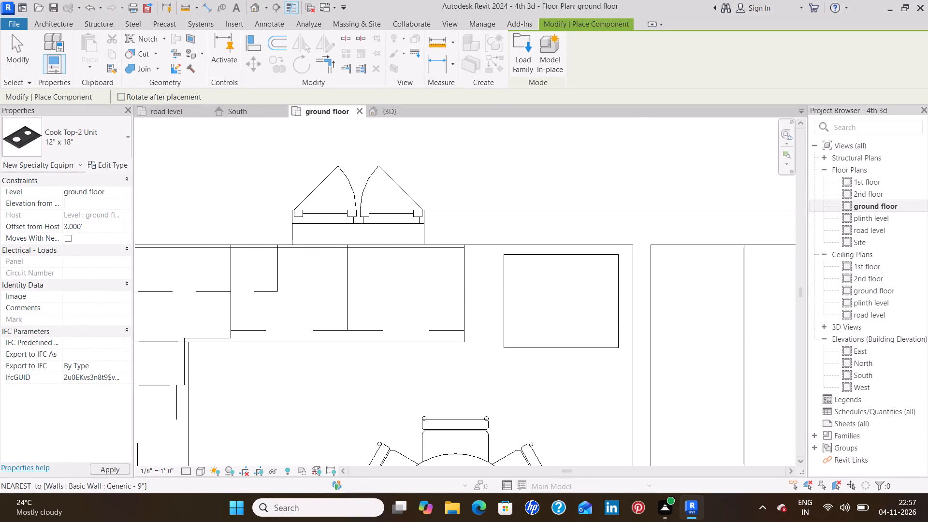
pyautogui.press('0')
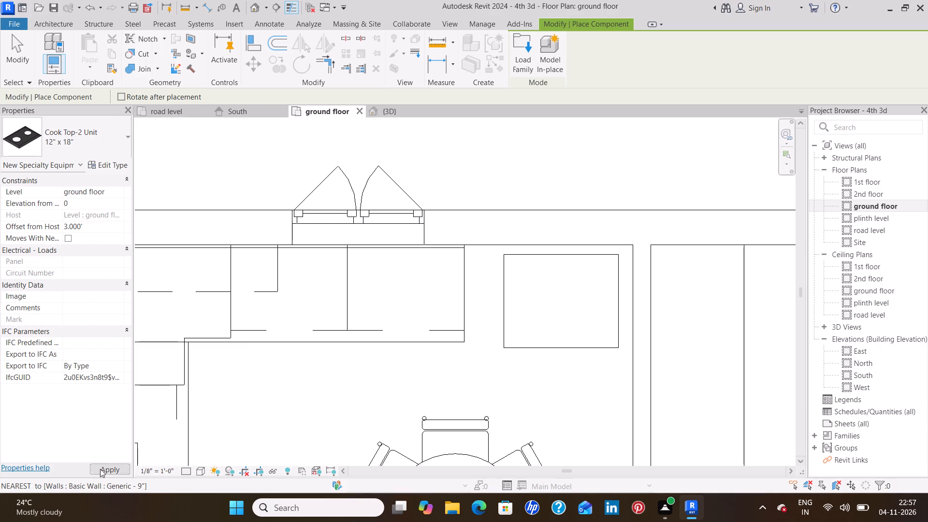
pyautogui.click(100, 469)
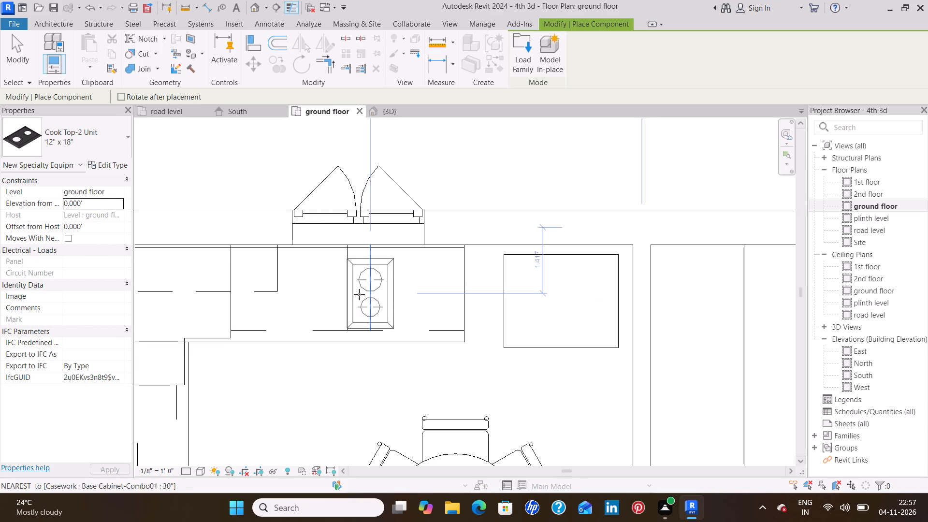
pyautogui.press('space')
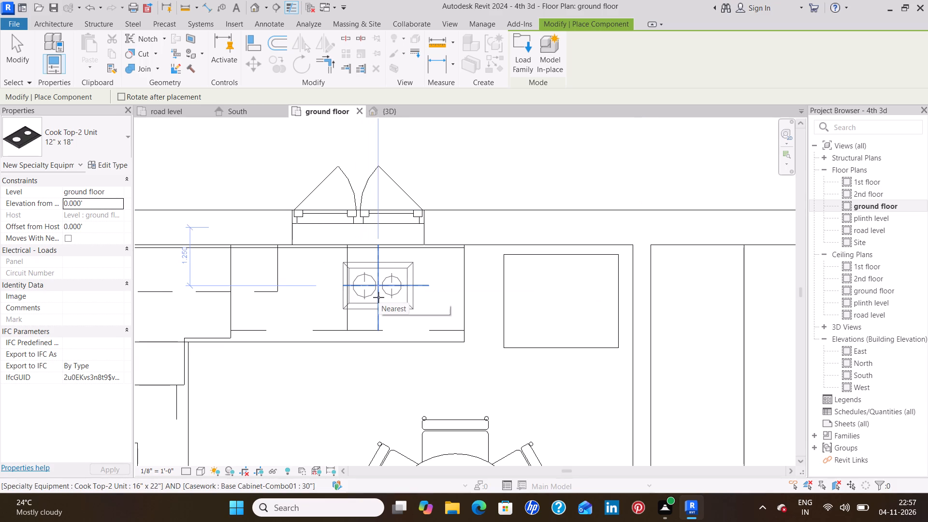
pyautogui.click(378, 297)
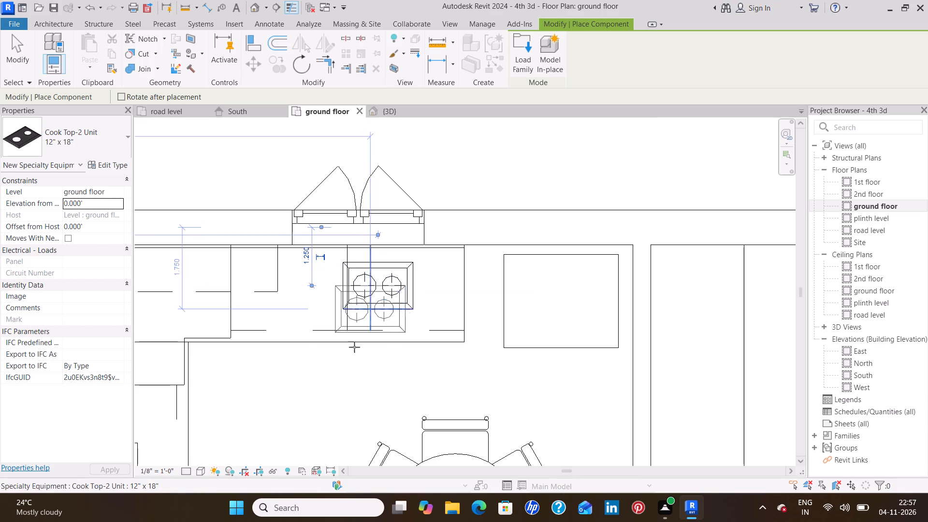
pyautogui.press('Escape')
pyautogui.press('Escape')
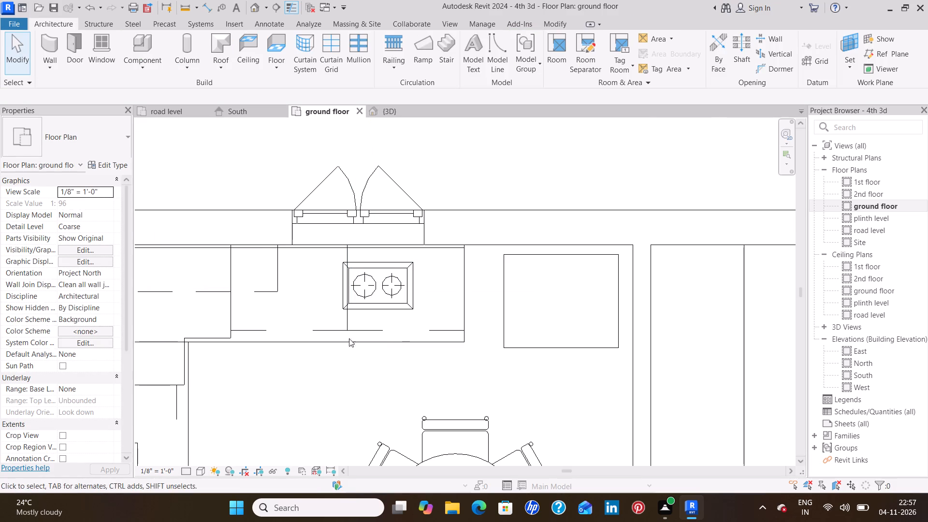
# In the 3D view, delete the raised 12" x 18" cooktop floating in front of the kitchen window.
pyautogui.click(393, 115)
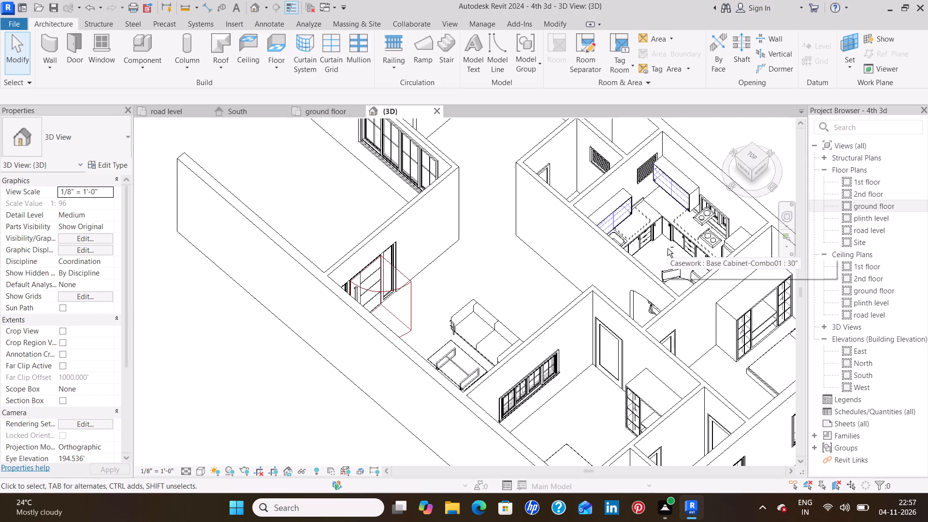
pyautogui.keyDown('shift'); pyautogui.moveTo(667, 248); pyautogui.dragTo(709, 251, button='middle'); pyautogui.keyUp('shift')
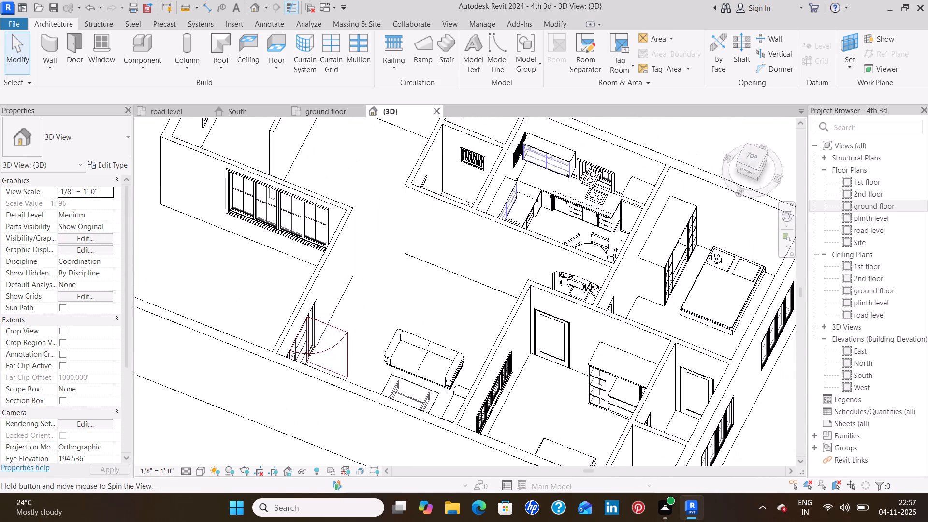
pyautogui.keyDown('shift'); pyautogui.moveTo(709, 251); pyautogui.dragTo(715, 222, button='middle'); pyautogui.keyUp('shift')
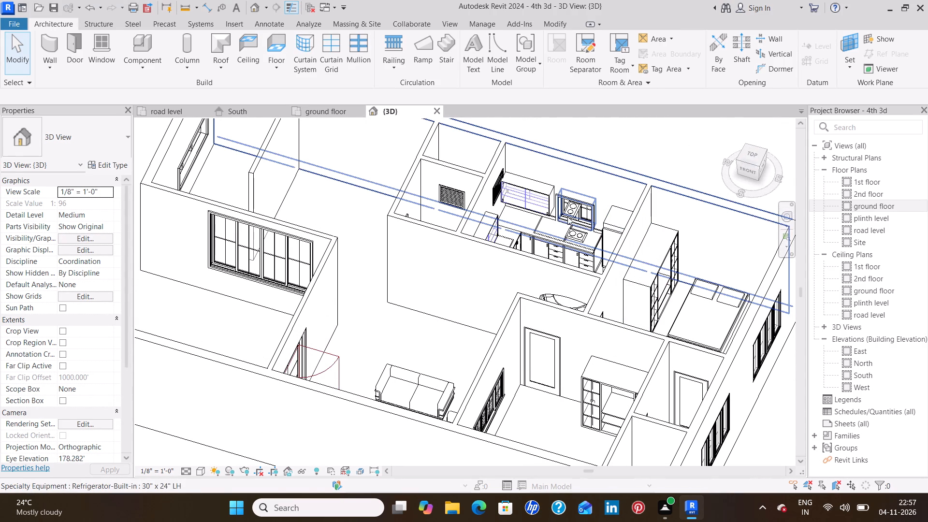
pyautogui.click(571, 210)
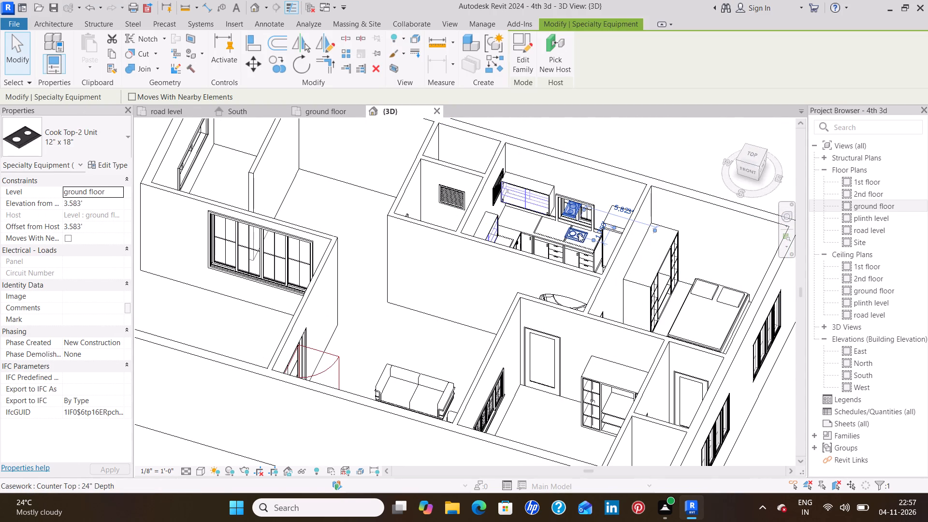
pyautogui.press('Delete')
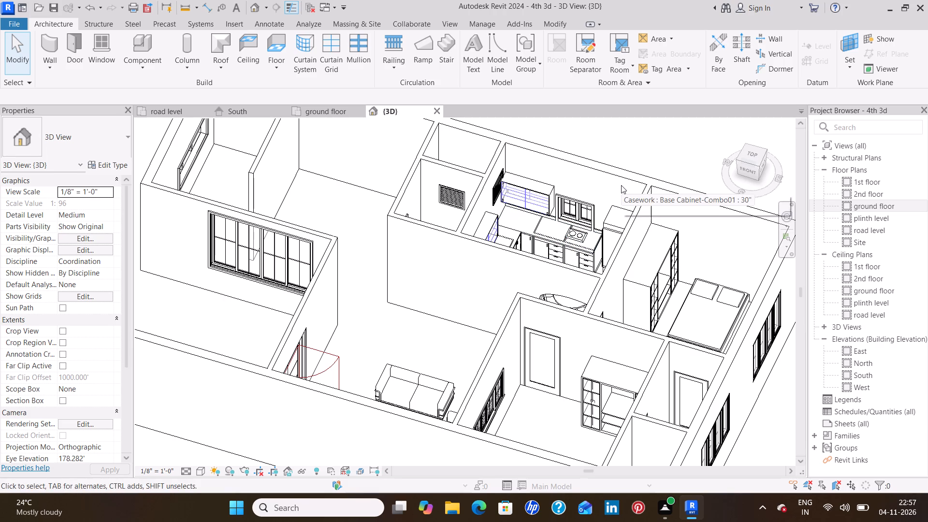
# Set the 3D view to the Realistic visual style and Fine detail level.
pyautogui.keyDown('shift'); pyautogui.moveTo(622, 185); pyautogui.dragTo(538, 269, button='middle'); pyautogui.keyUp('shift')
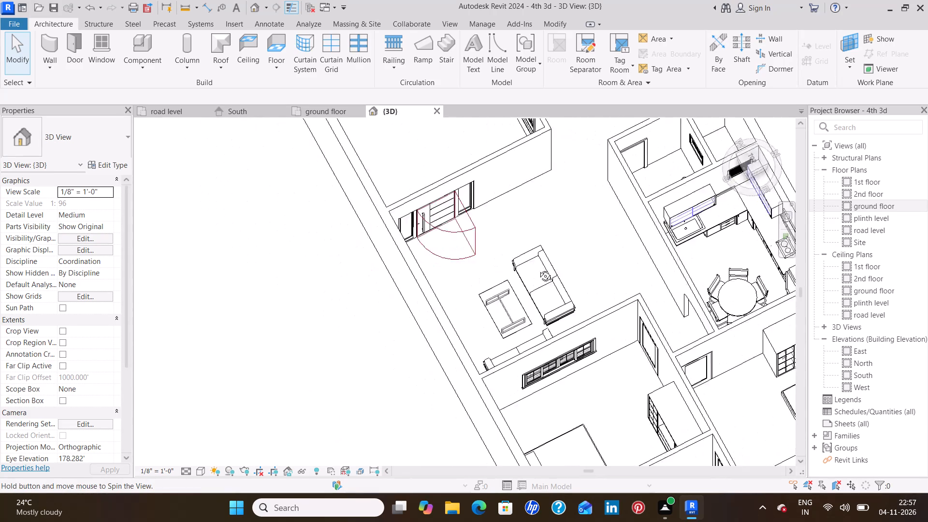
pyautogui.keyDown('shift'); pyautogui.moveTo(538, 269); pyautogui.dragTo(565, 329, button='middle'); pyautogui.keyUp('shift')
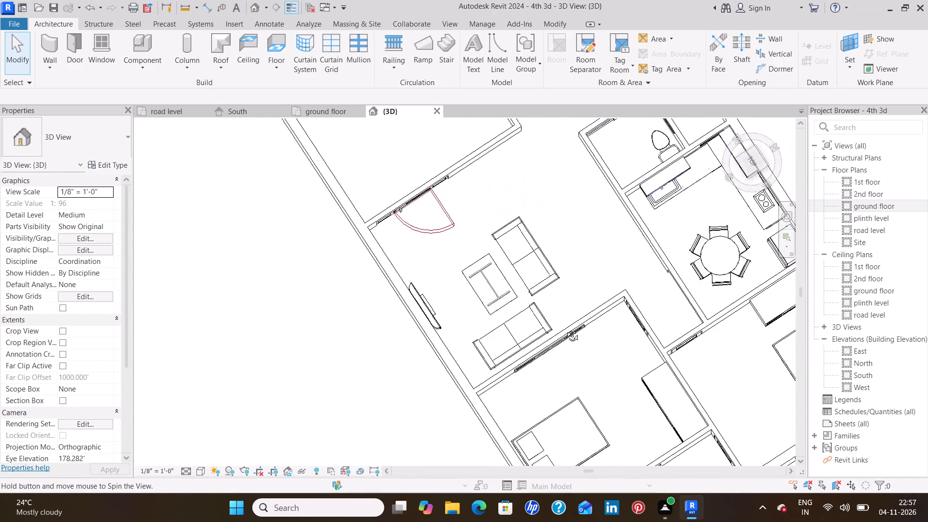
pyautogui.keyDown('shift'); pyautogui.moveTo(565, 329); pyautogui.dragTo(594, 334, button='middle'); pyautogui.keyUp('shift')
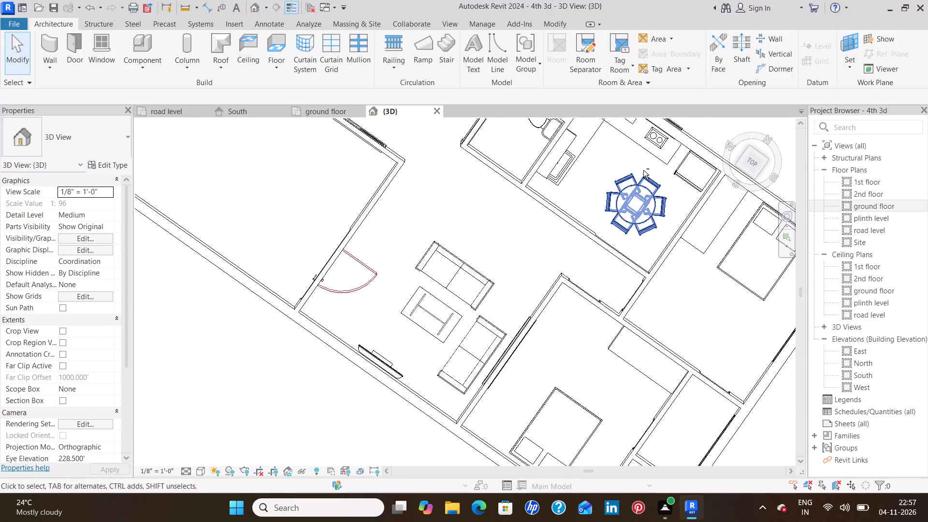
pyautogui.keyDown('shift'); pyautogui.moveTo(643, 170); pyautogui.dragTo(670, 72, button='middle'); pyautogui.keyUp('shift')
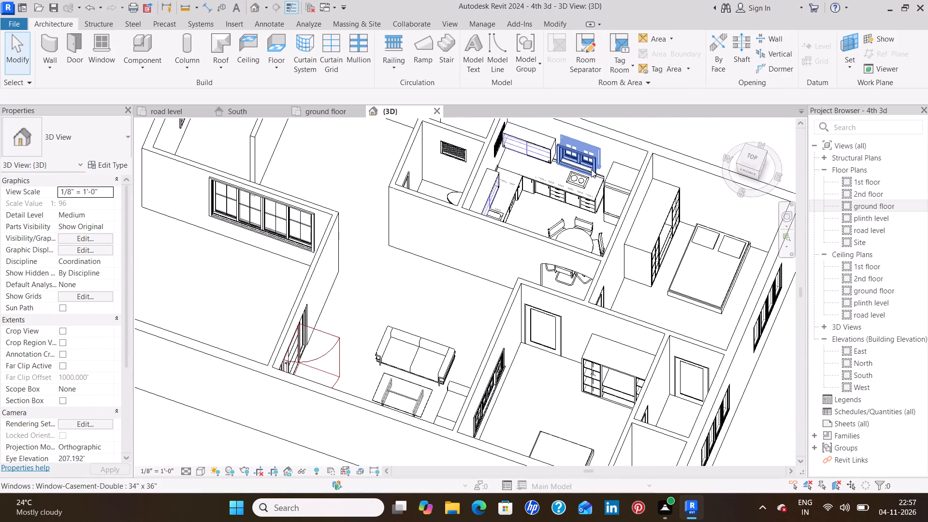
pyautogui.keyDown('shift'); pyautogui.moveTo(592, 169); pyautogui.dragTo(609, 116, button='middle'); pyautogui.keyUp('shift')
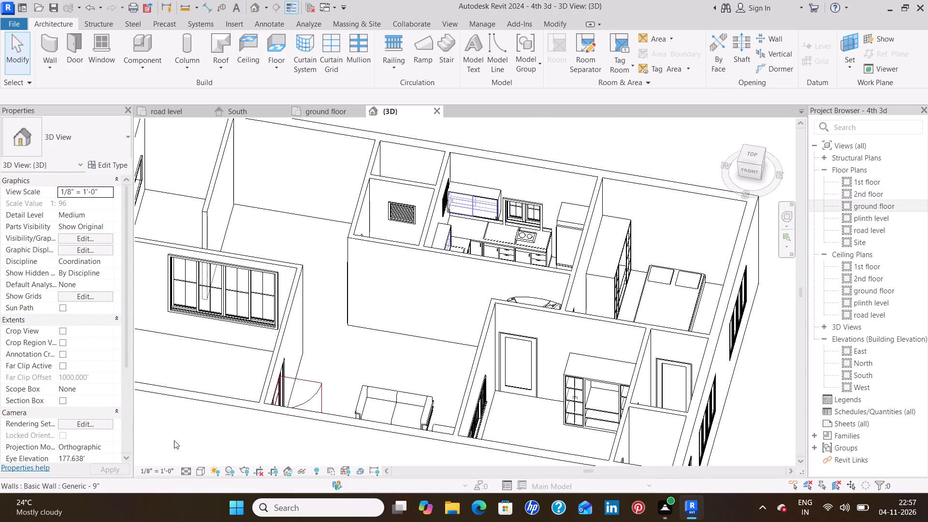
pyautogui.click(199, 473)
pyautogui.click(208, 459)
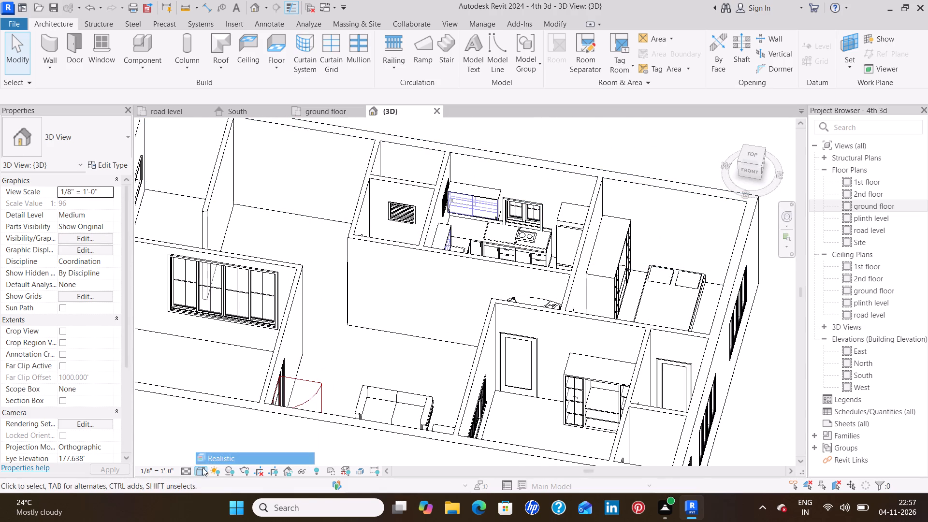
pyautogui.click(185, 468)
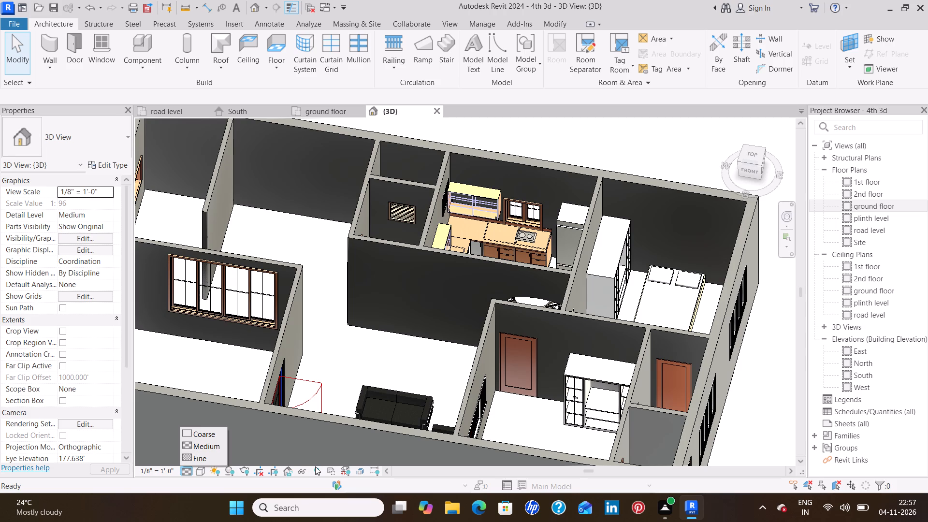
pyautogui.click(207, 461)
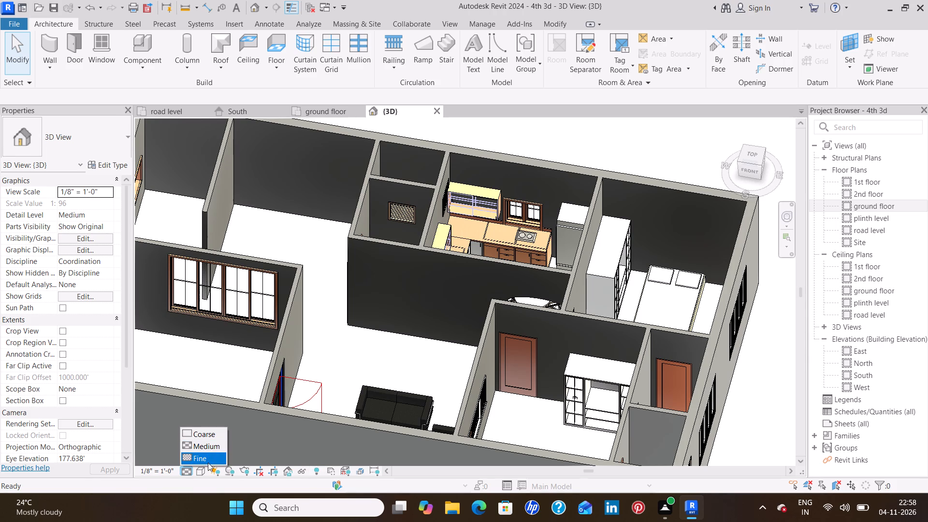
# Raise the double casement window above the kitchen counter to a sill height of 3.625'.
pyautogui.scroll(4, 540, 208)
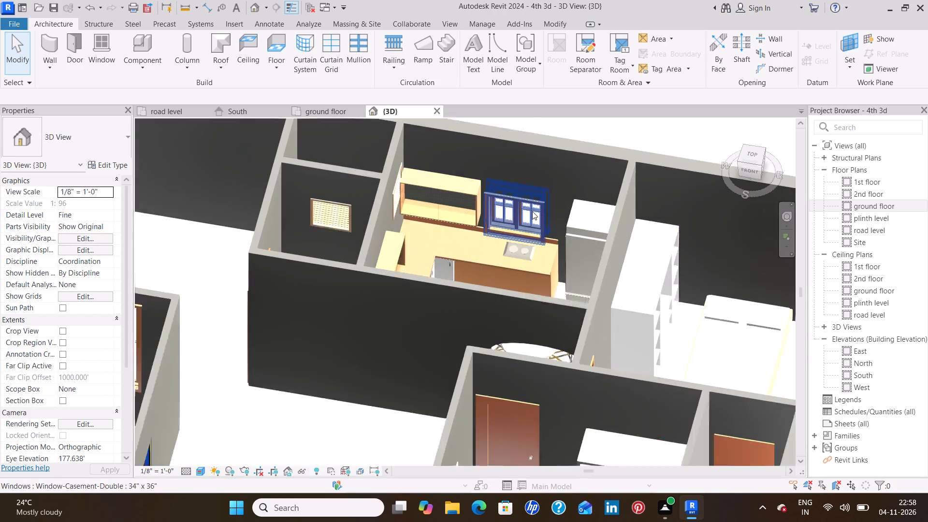
pyautogui.scroll(4, 532, 211)
pyautogui.click(541, 202)
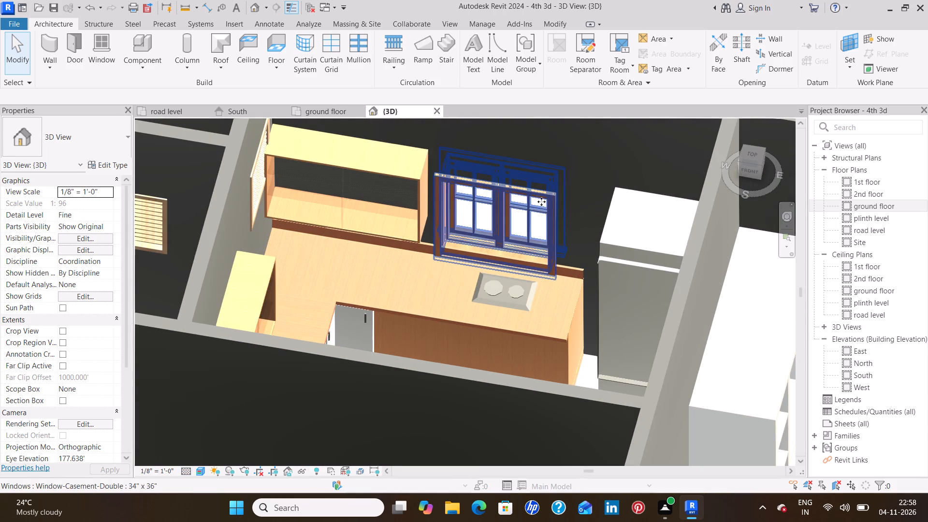
pyautogui.press('Up')
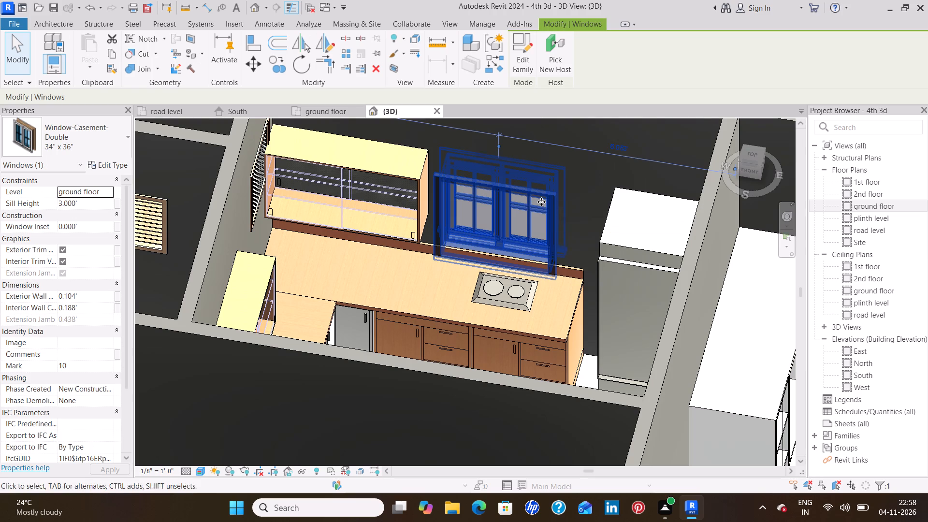
pyautogui.press('Up')
pyautogui.press('Up')
pyautogui.press('Up')
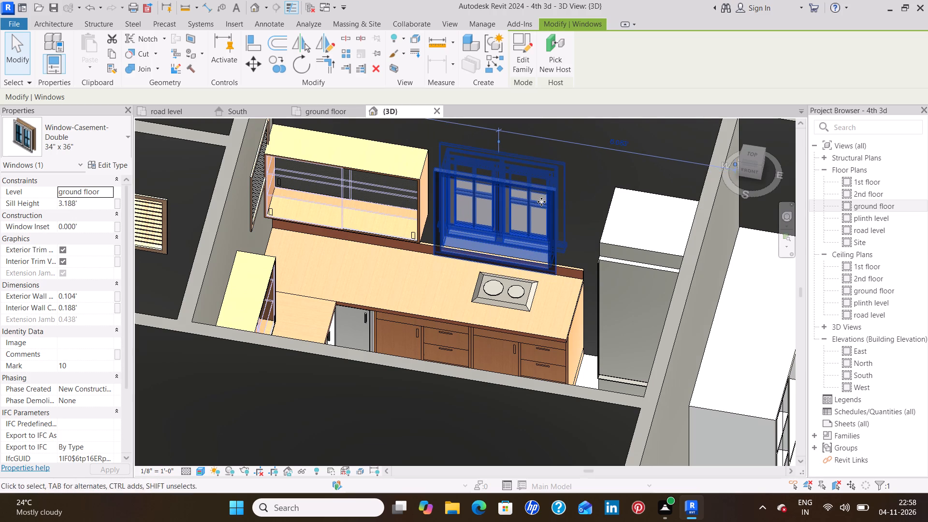
pyautogui.press('Up')
pyautogui.press('Up')
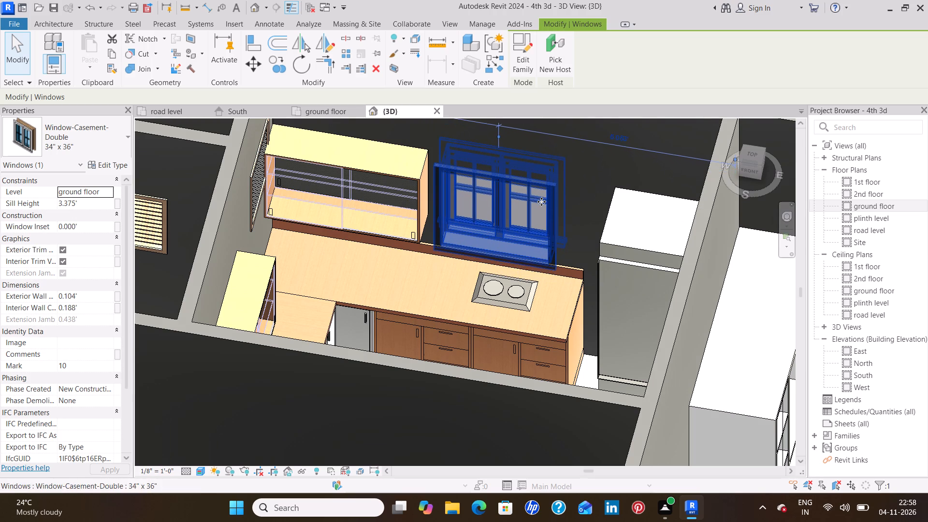
pyautogui.press('Up')
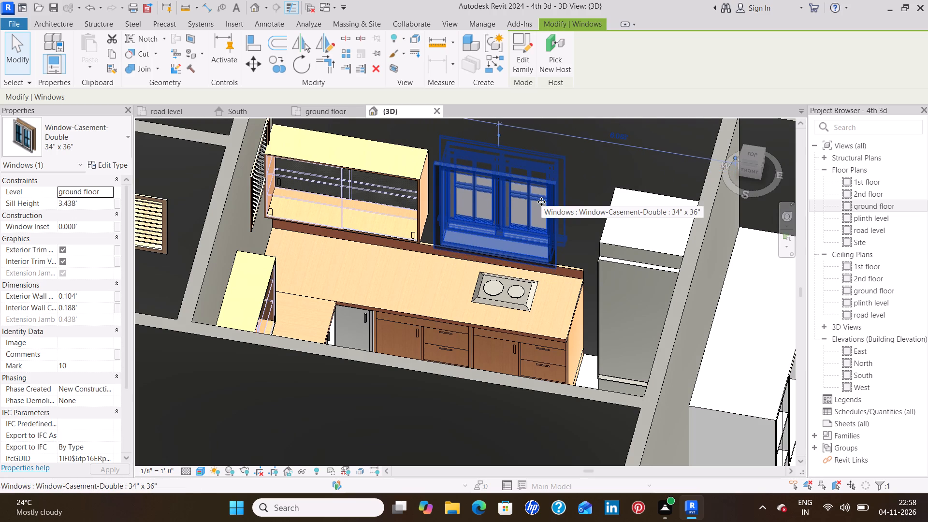
pyautogui.press('Up')
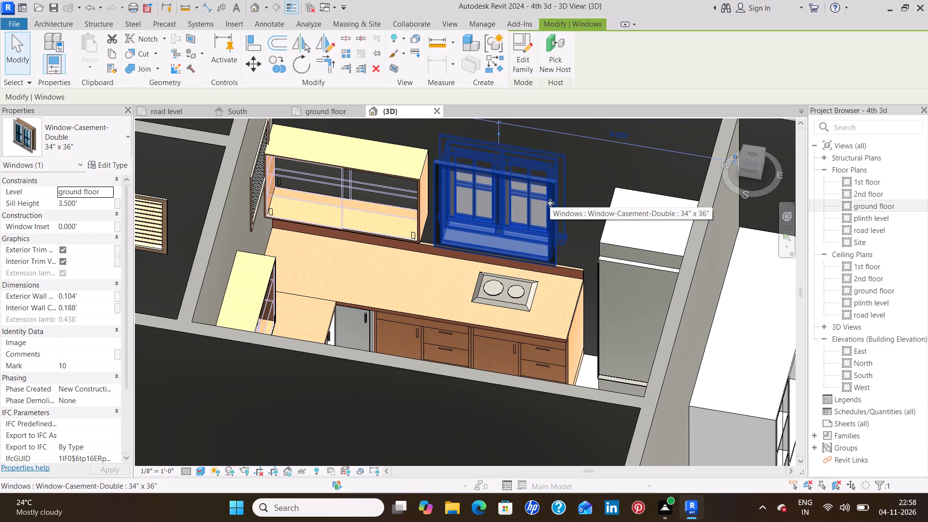
pyautogui.press('Up')
pyautogui.press('Up')
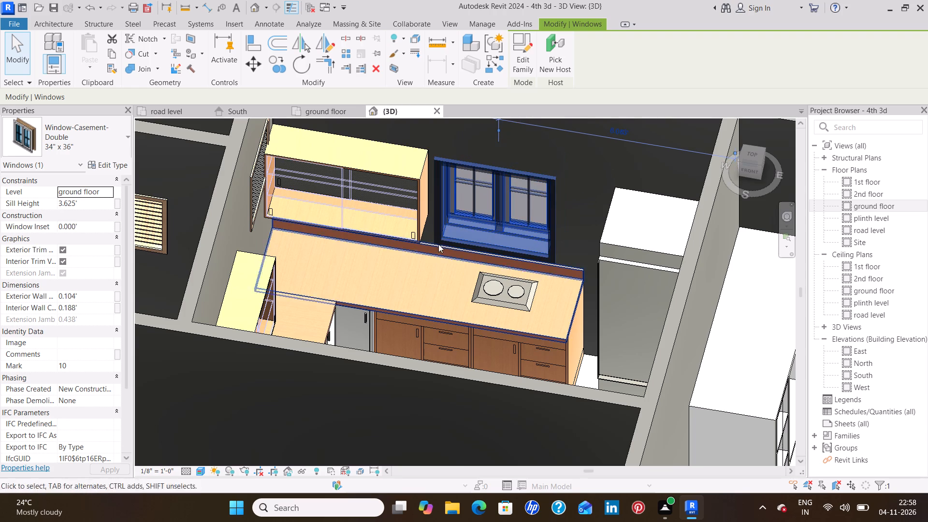
# Delete the 24" x 24" louvered window on the kitchen side wall beside the upper glass cabinet.
pyautogui.click(254, 201)
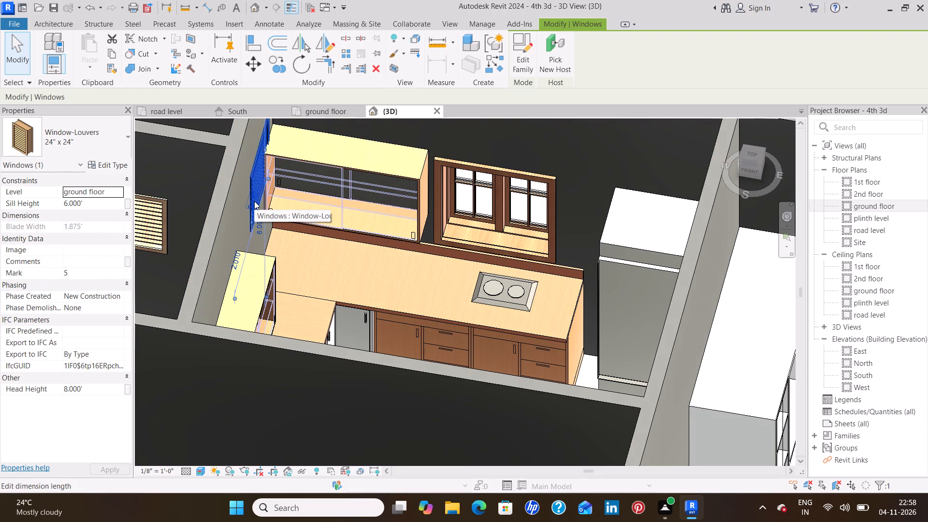
pyautogui.press('Delete')
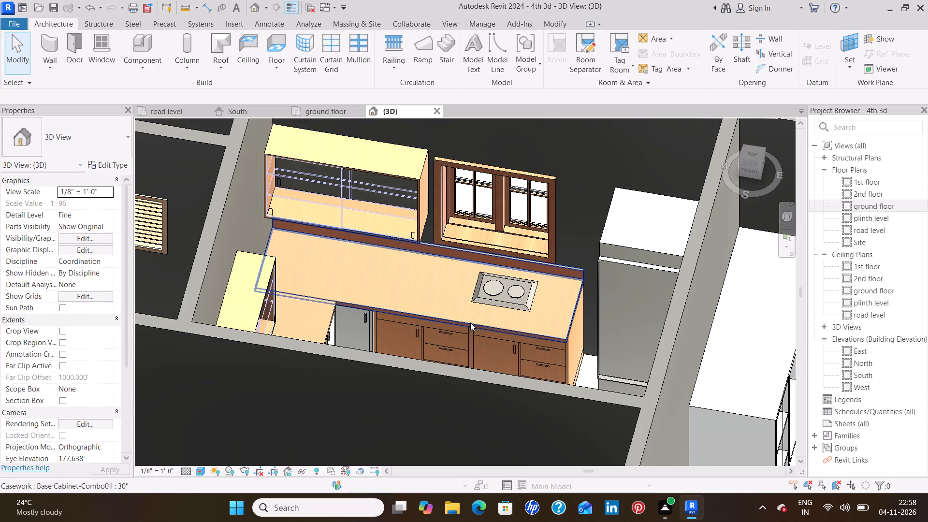
# Set the 12" x 18" Cook Top-2 Unit type's depth to 2' and width to 1'6".
pyautogui.click(491, 299)
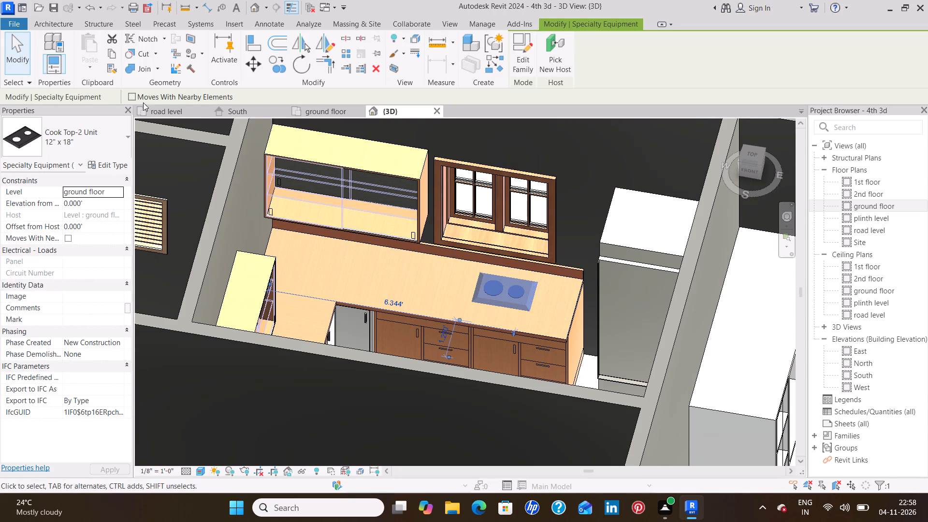
pyautogui.click(111, 167)
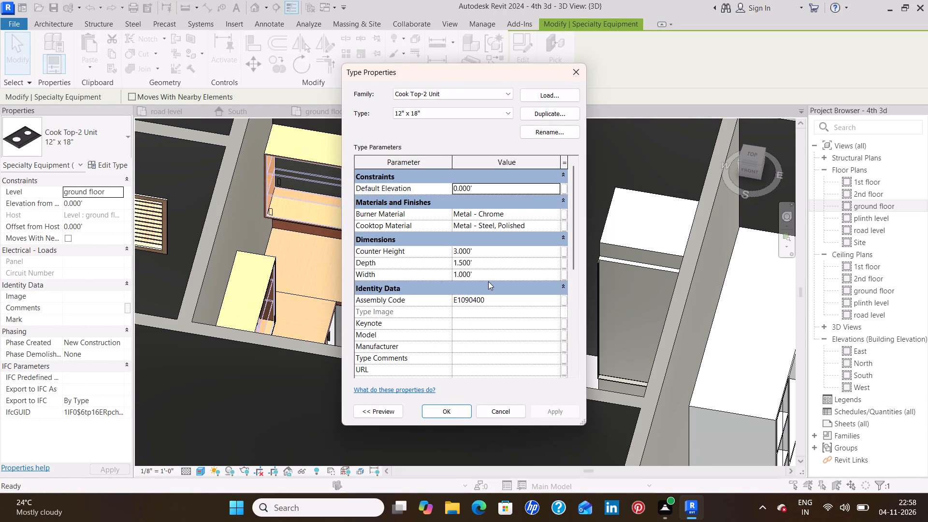
pyautogui.click(485, 264)
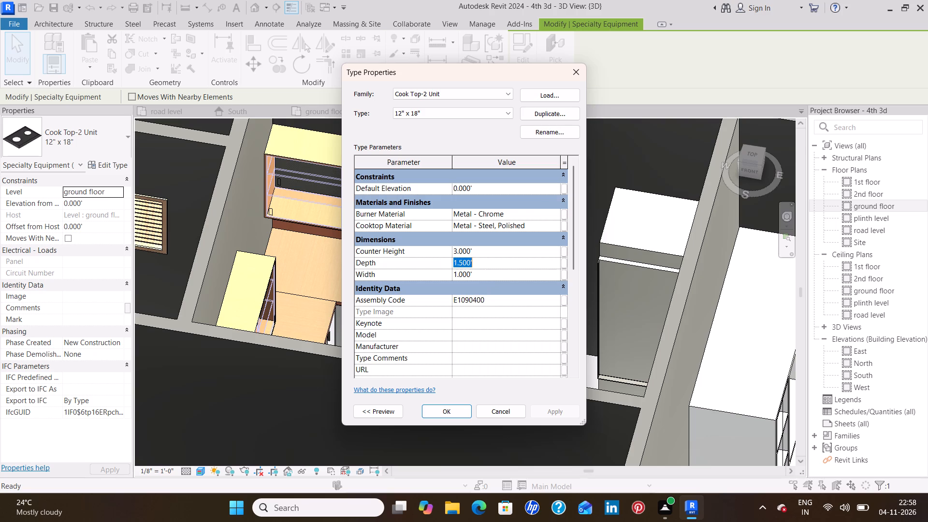
pyautogui.press('BackSpace')
pyautogui.write("2'")
pyautogui.click(481, 270)
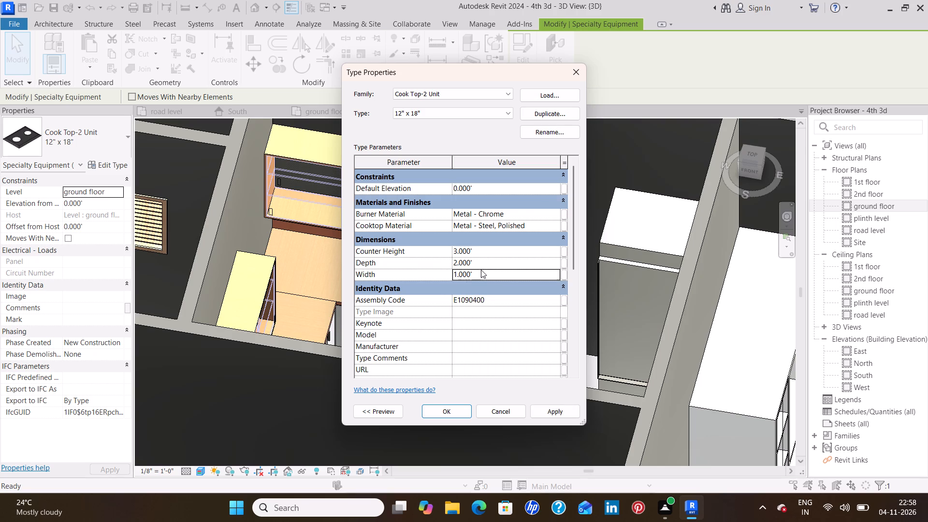
pyautogui.press('BackSpace')
pyautogui.press('1')
pyautogui.write("'6")
pyautogui.hotkey('shift', '"')
pyautogui.click(570, 410)
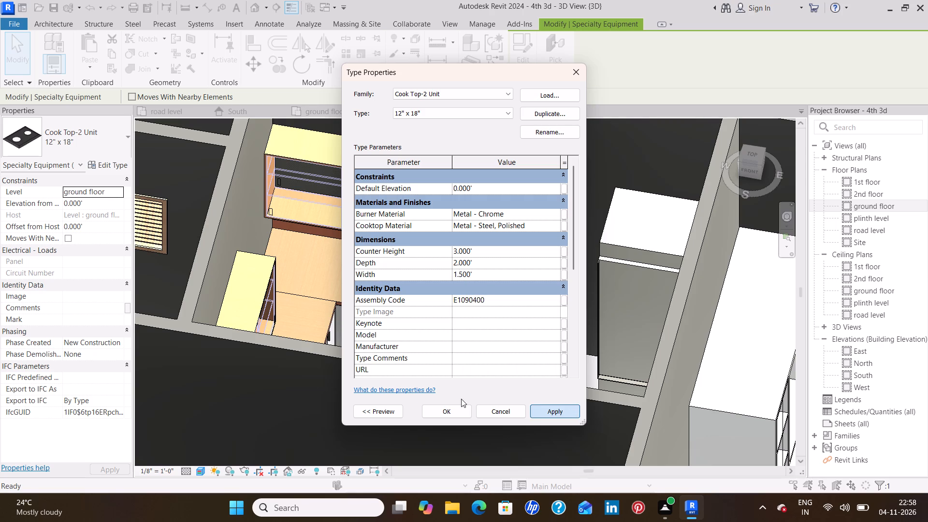
pyautogui.click(461, 411)
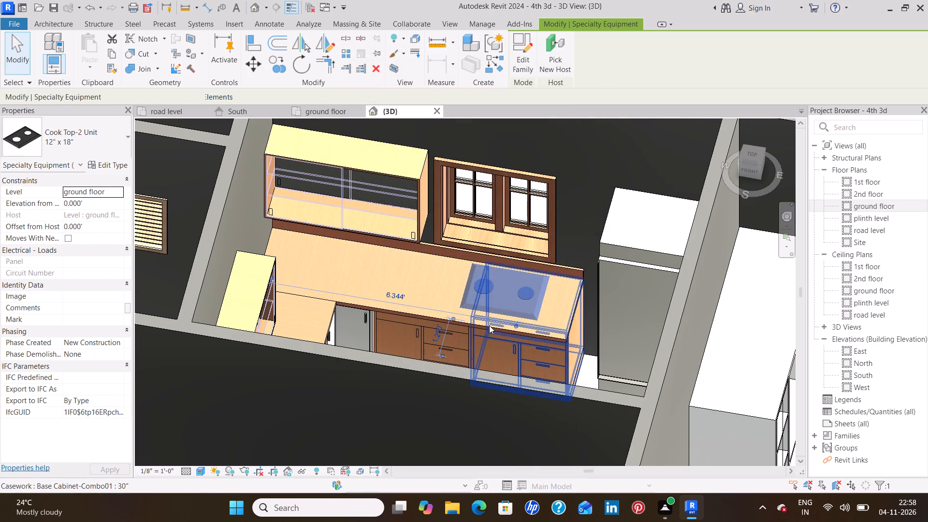
pyautogui.scroll(3, 460, 289)
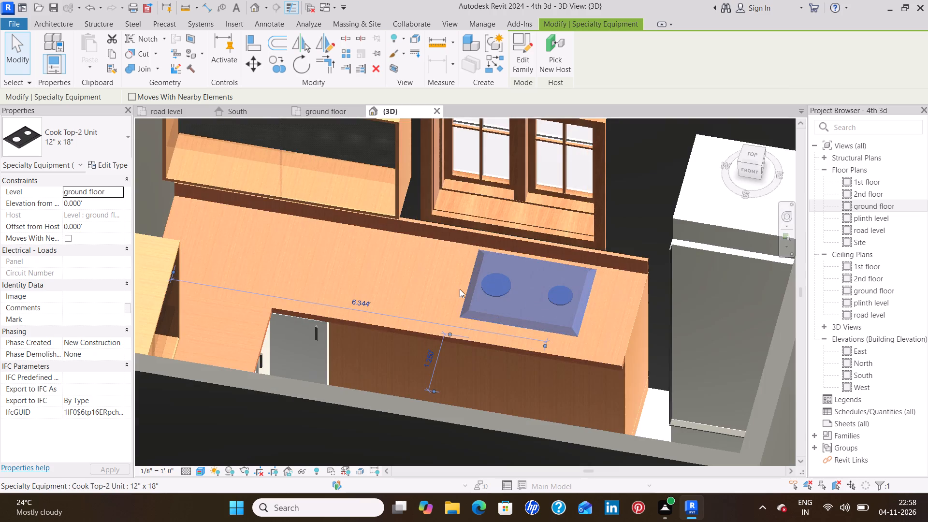
pyautogui.scroll(-7, 460, 289)
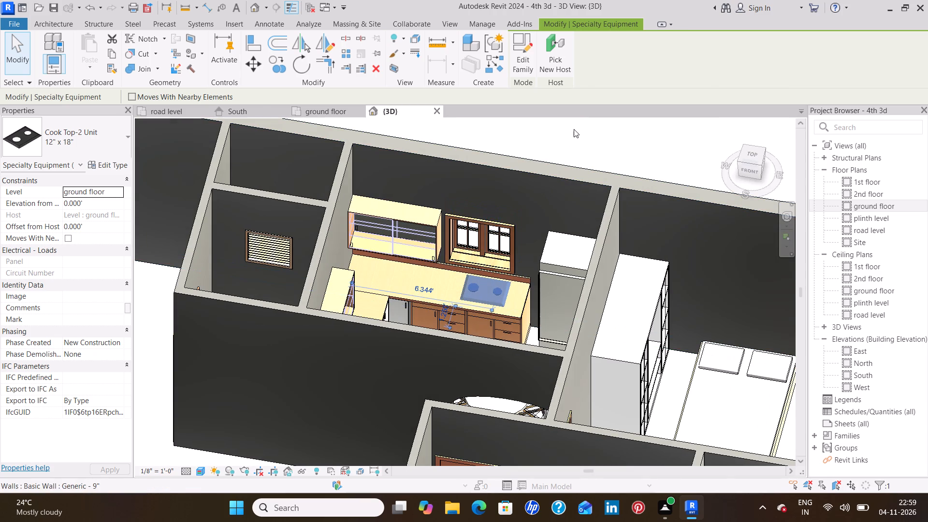
pyautogui.click(576, 139)
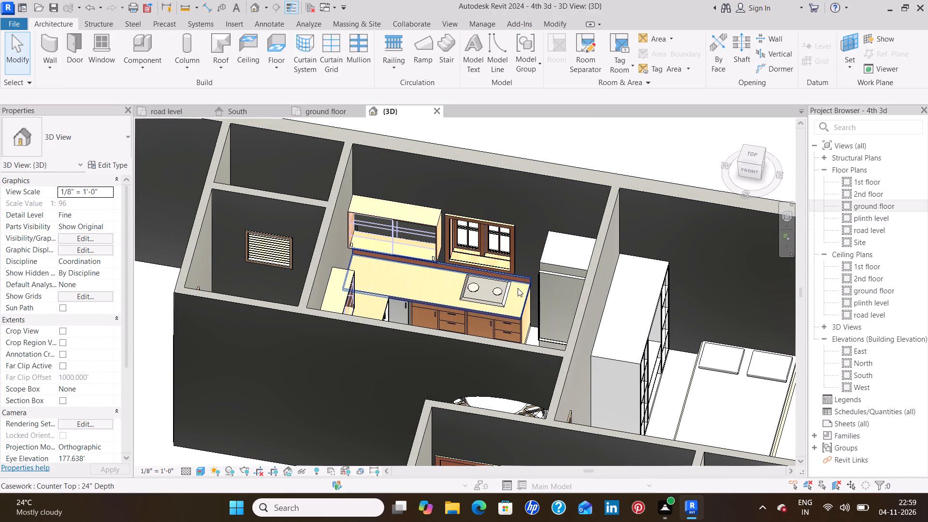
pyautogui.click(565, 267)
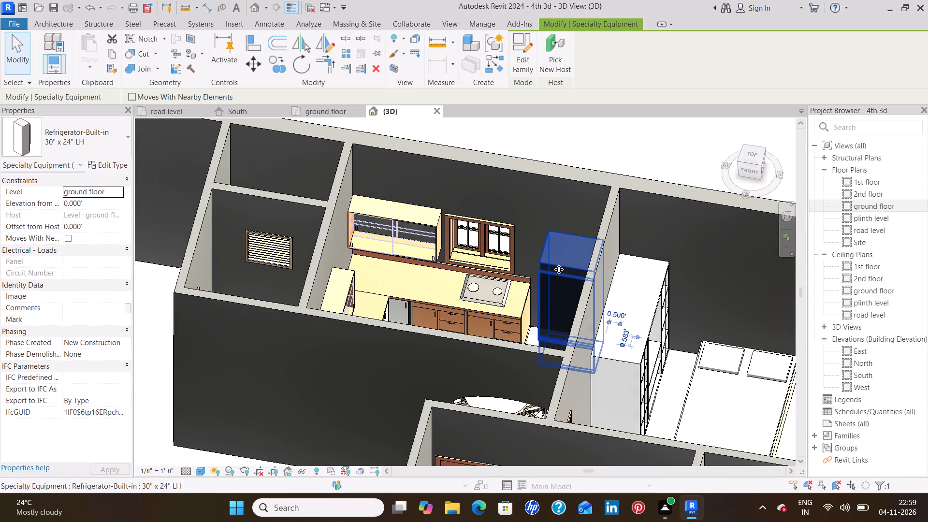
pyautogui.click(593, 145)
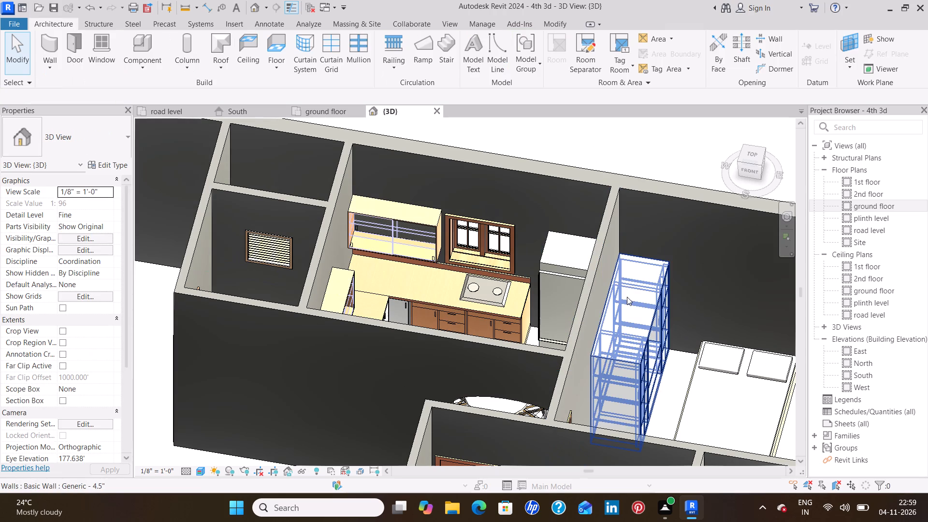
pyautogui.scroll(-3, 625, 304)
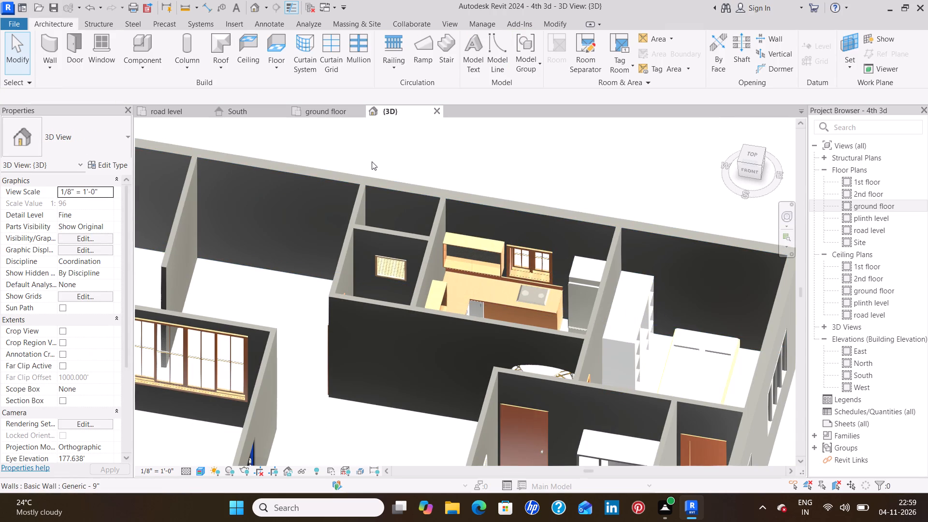
# From the ground floor plan, browse the Fire Protection, Food Service and Lab component families in the Specialty Equipment library.
pyautogui.click(330, 111)
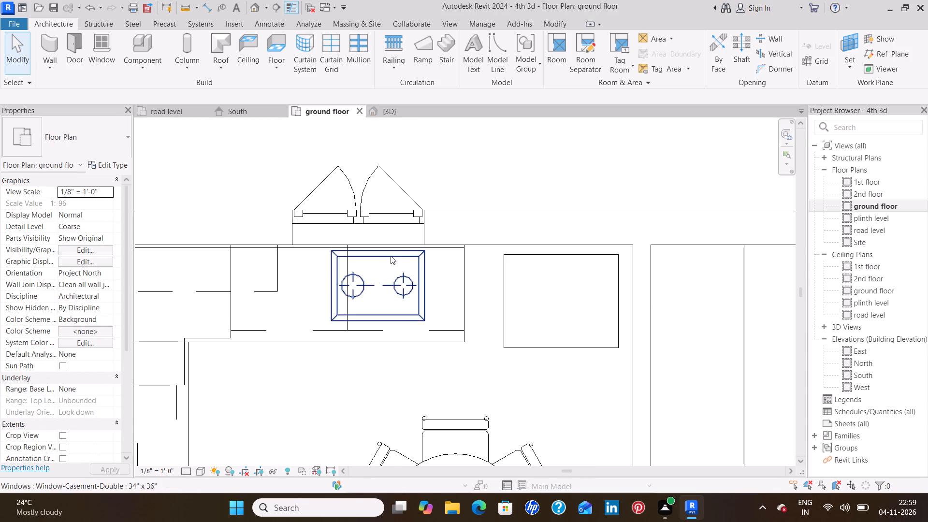
pyautogui.scroll(-5, 391, 257)
pyautogui.moveTo(405, 308); pyautogui.dragTo(409, 289, button='middle')
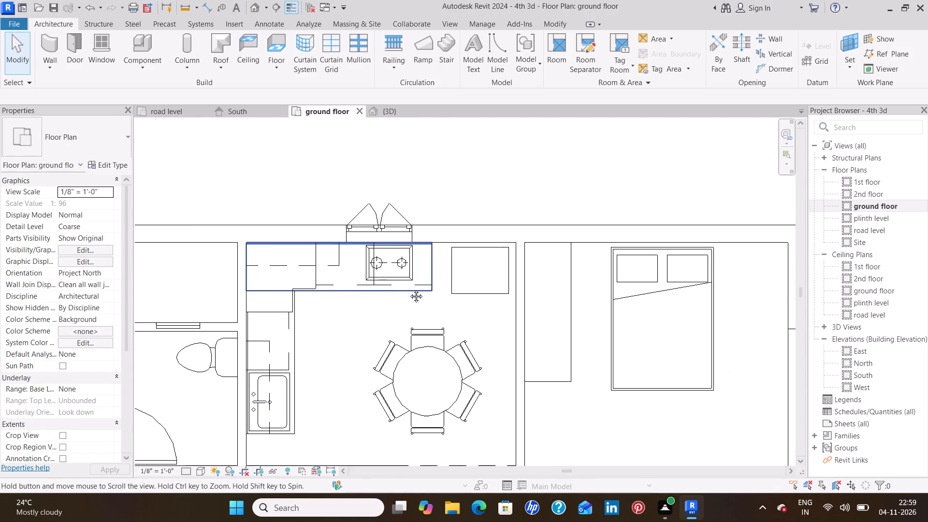
pyautogui.moveTo(409, 289); pyautogui.dragTo(391, 198, button='middle')
pyautogui.scroll(-2, 387, 220)
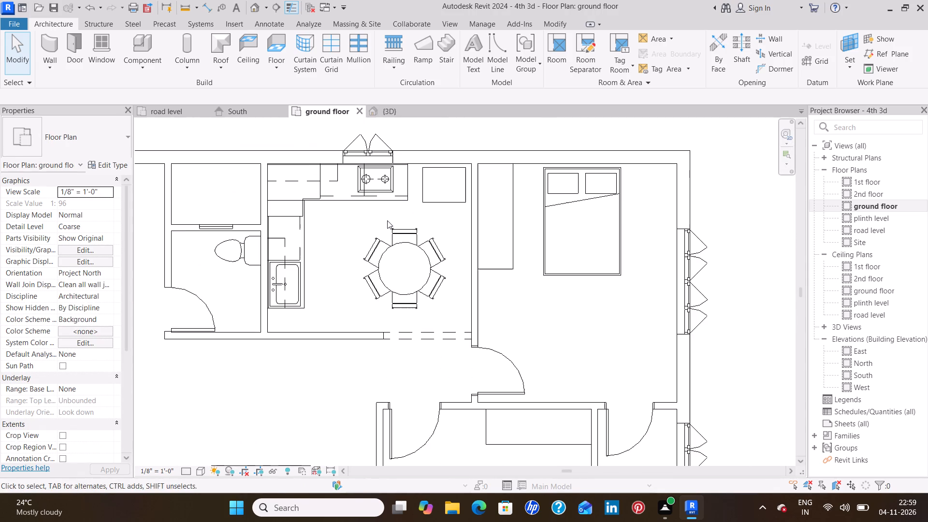
pyautogui.scroll(-1, 387, 221)
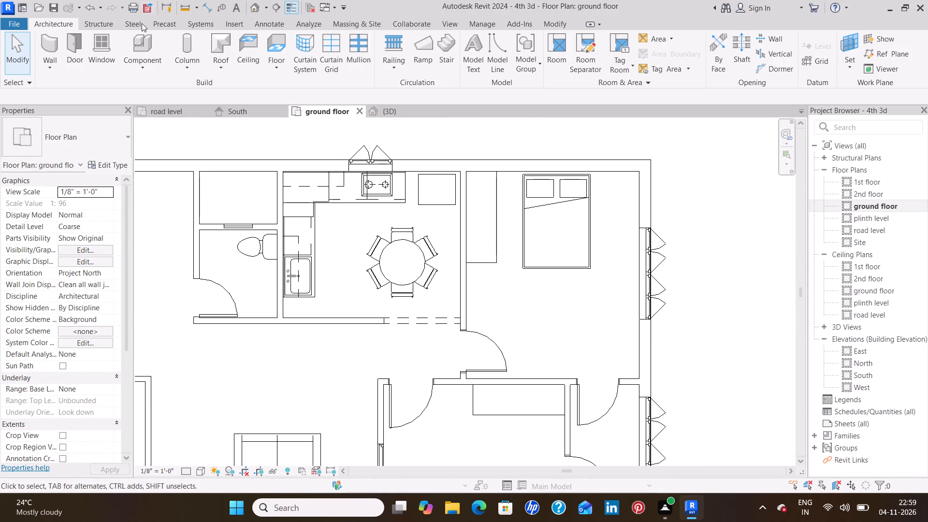
pyautogui.click(145, 40)
pyautogui.click(519, 74)
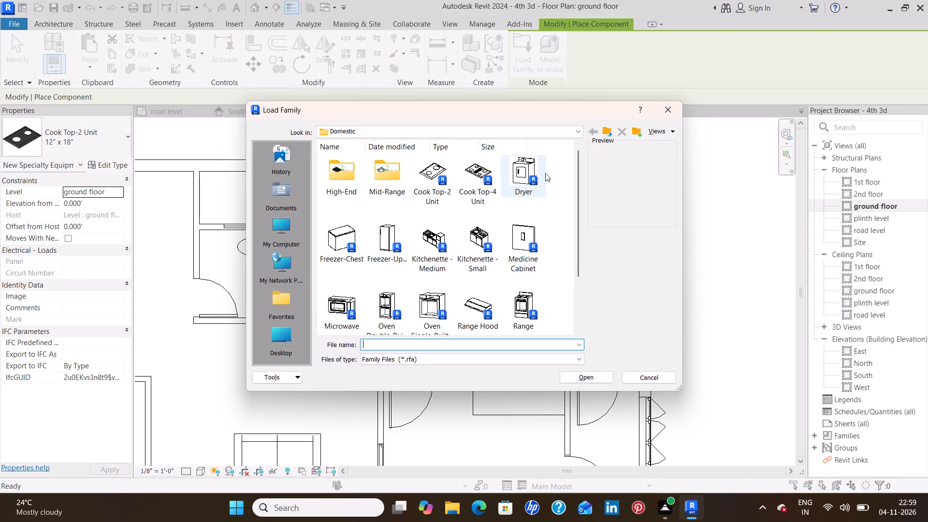
pyautogui.click(602, 131)
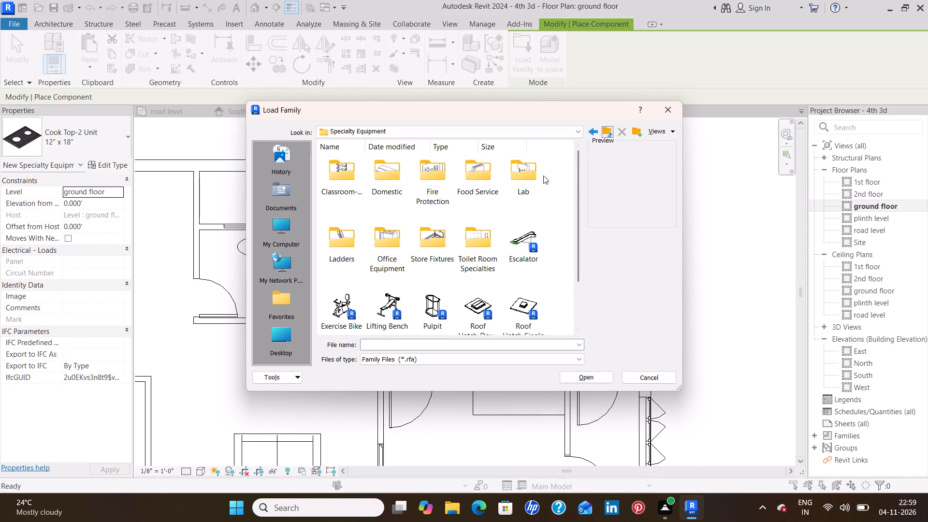
pyautogui.doubleClick(434, 174)
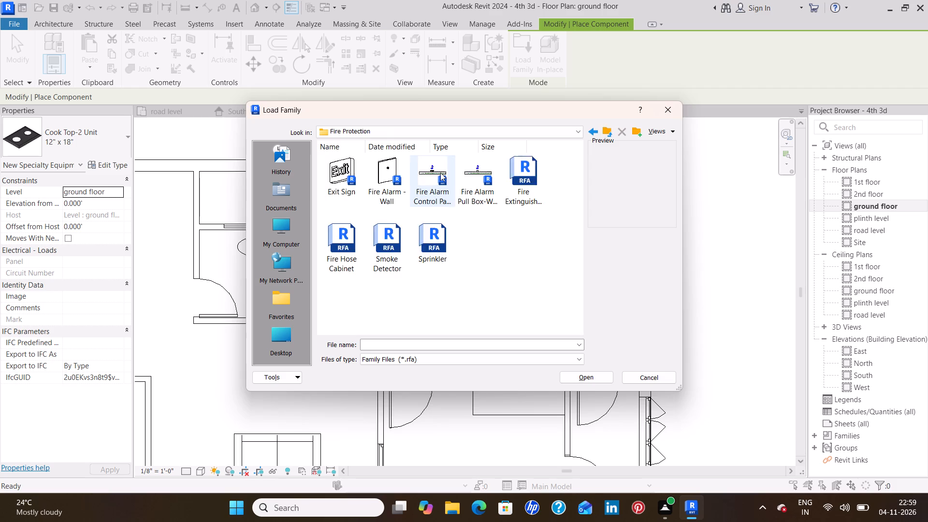
pyautogui.click(609, 132)
pyautogui.doubleClick(483, 172)
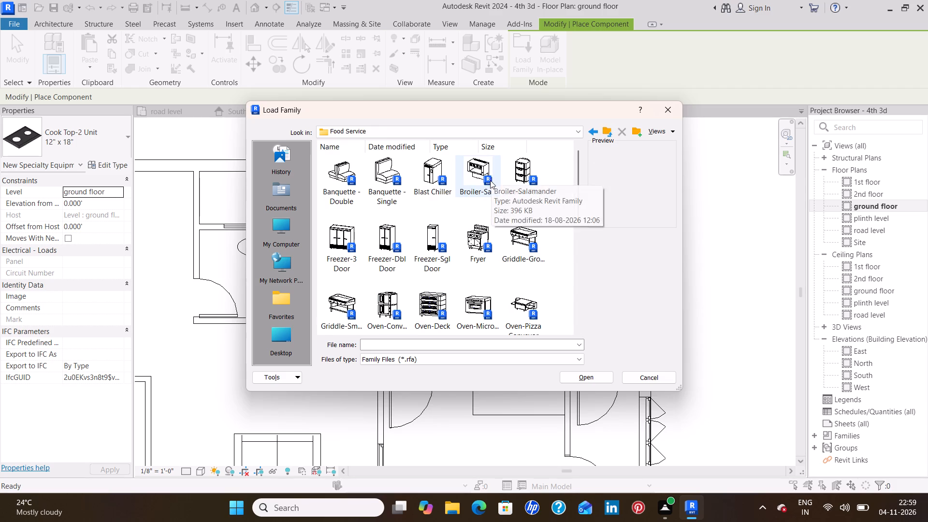
pyautogui.scroll(-3, 490, 183)
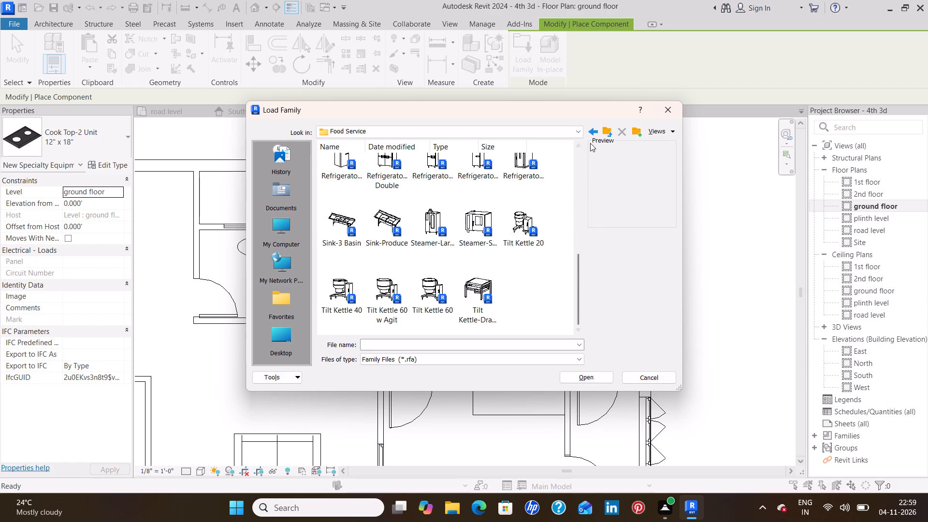
pyautogui.click(609, 134)
pyautogui.doubleClick(521, 179)
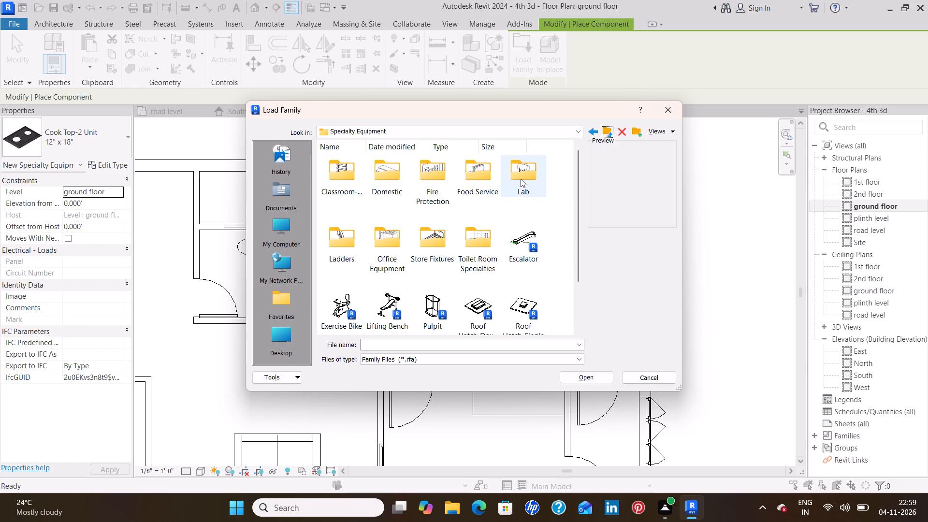
pyautogui.click(605, 135)
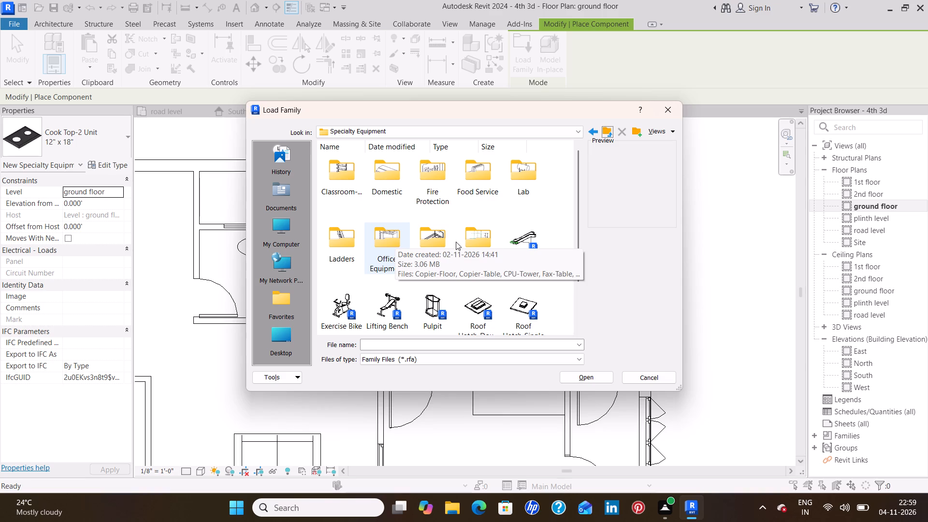
# Browse the Store Fixtures and Toilet Room Specialties component families in the Specialty Equipment library.
pyautogui.doubleClick(432, 236)
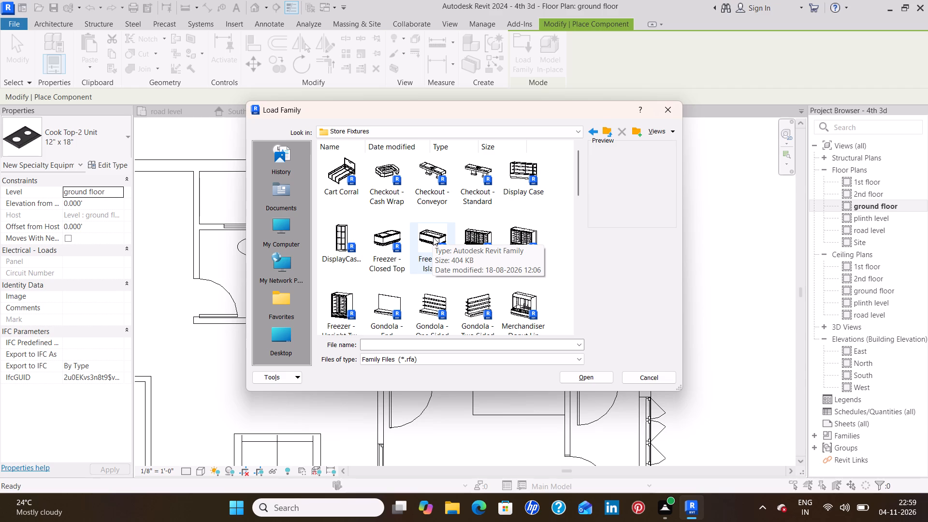
pyautogui.scroll(-3, 425, 251)
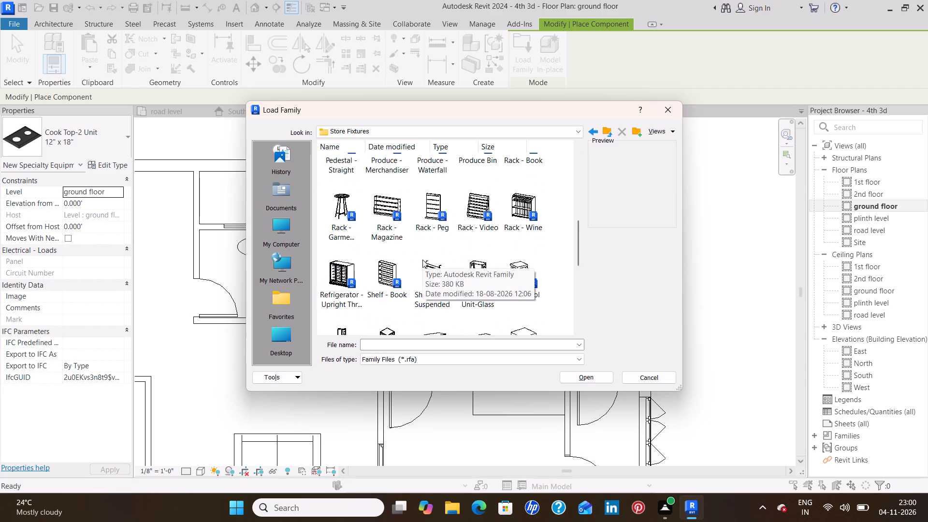
pyautogui.scroll(-1, 422, 260)
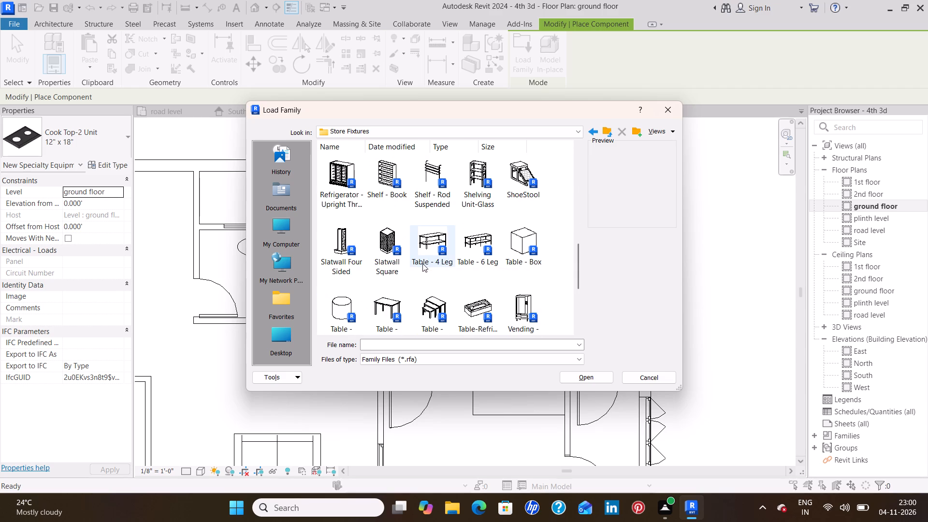
pyautogui.scroll(-3, 422, 263)
pyautogui.scroll(4, 422, 265)
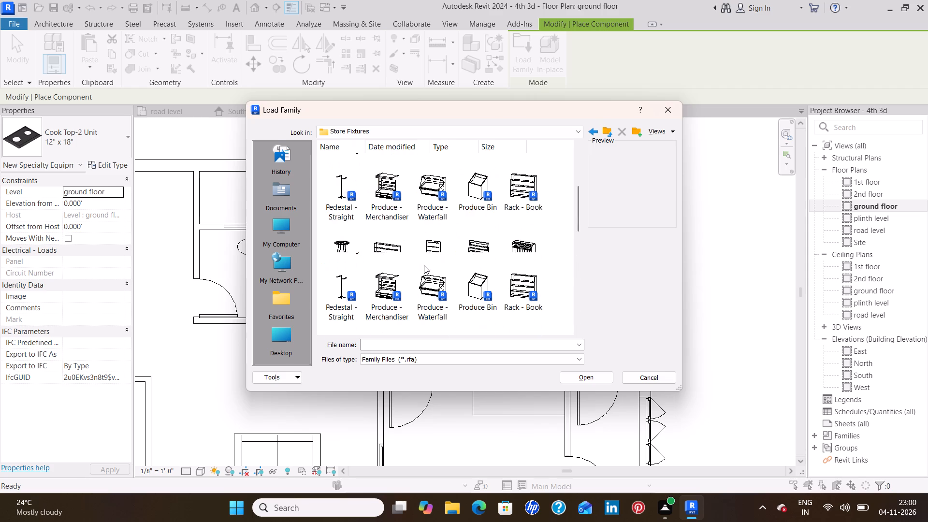
pyautogui.click(605, 134)
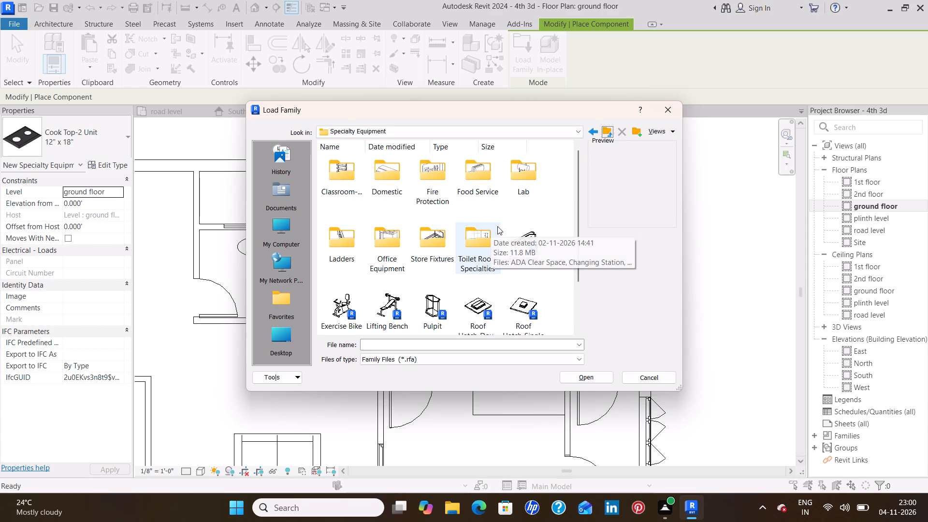
pyautogui.doubleClick(472, 235)
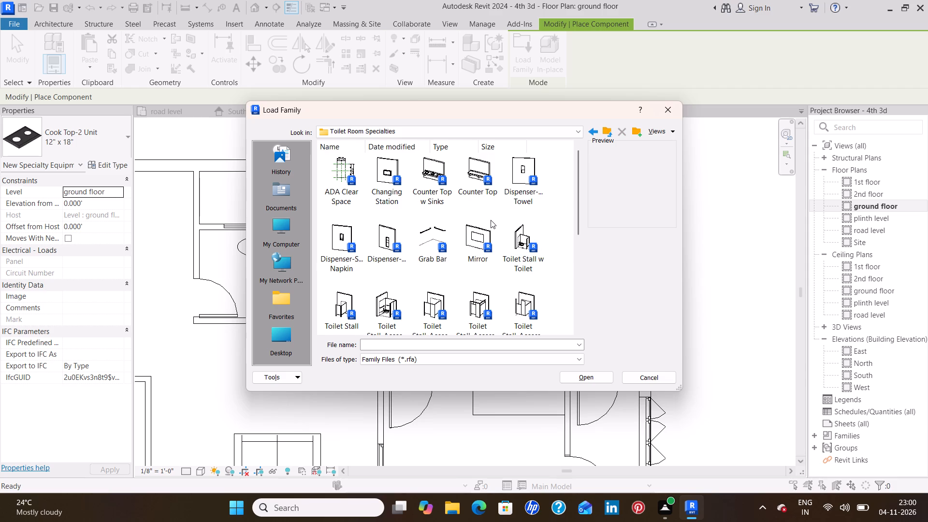
pyautogui.scroll(-5, 489, 223)
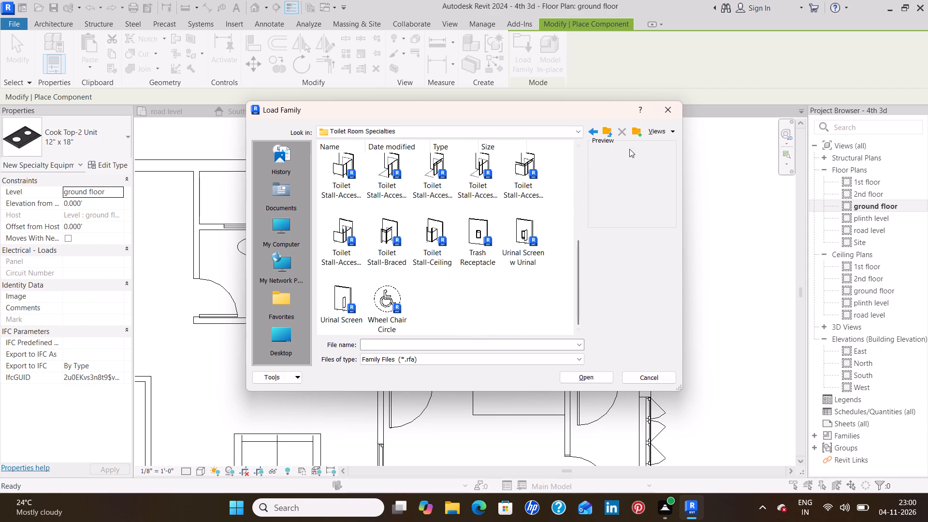
pyautogui.click(610, 134)
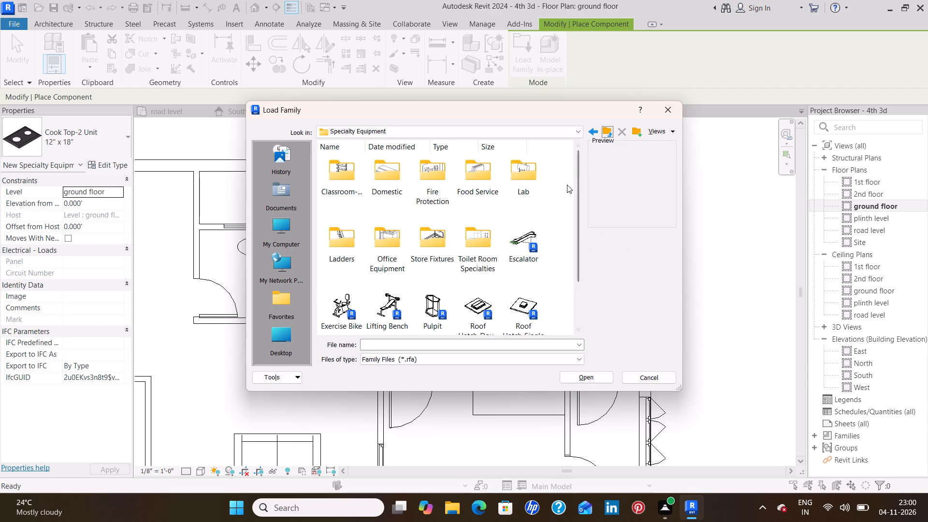
# Look through the category folders of the US family library and leave component placement without loading a family.
pyautogui.click(606, 135)
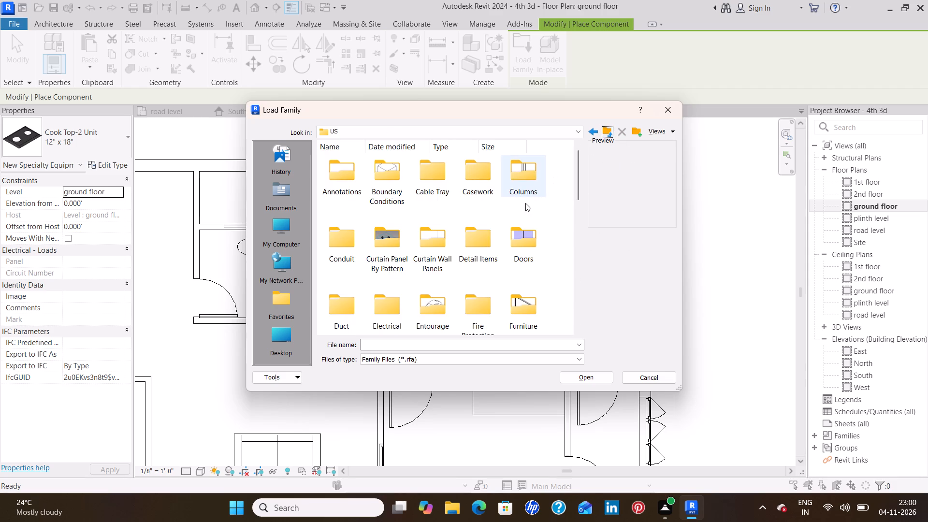
pyautogui.scroll(-2, 482, 245)
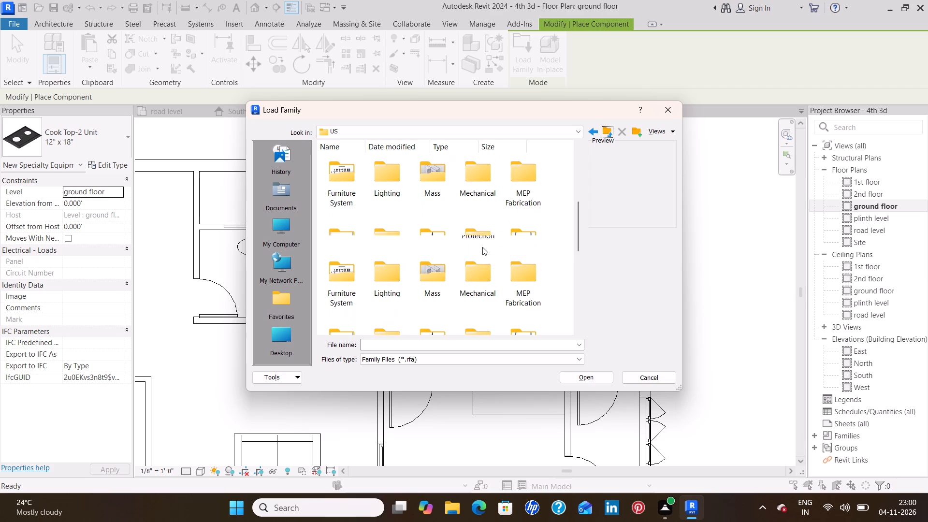
pyautogui.scroll(-1, 482, 255)
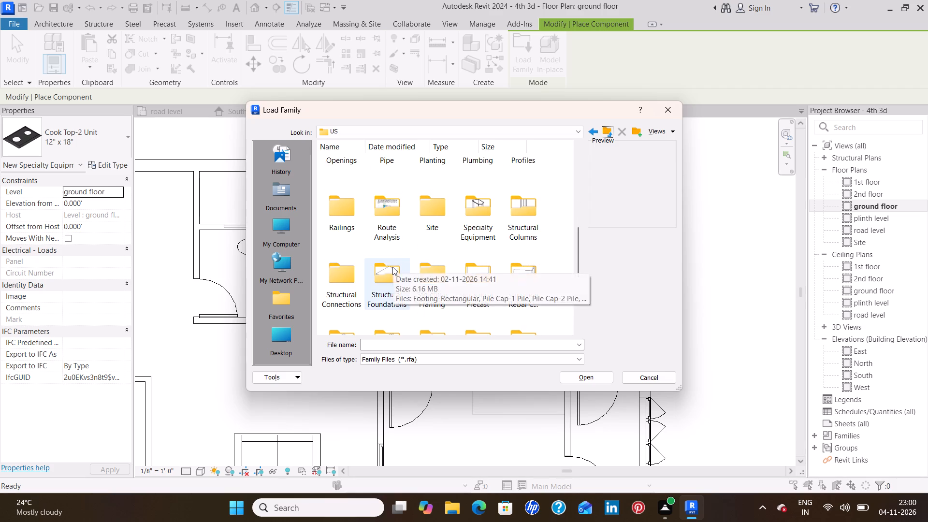
pyautogui.scroll(-1, 392, 267)
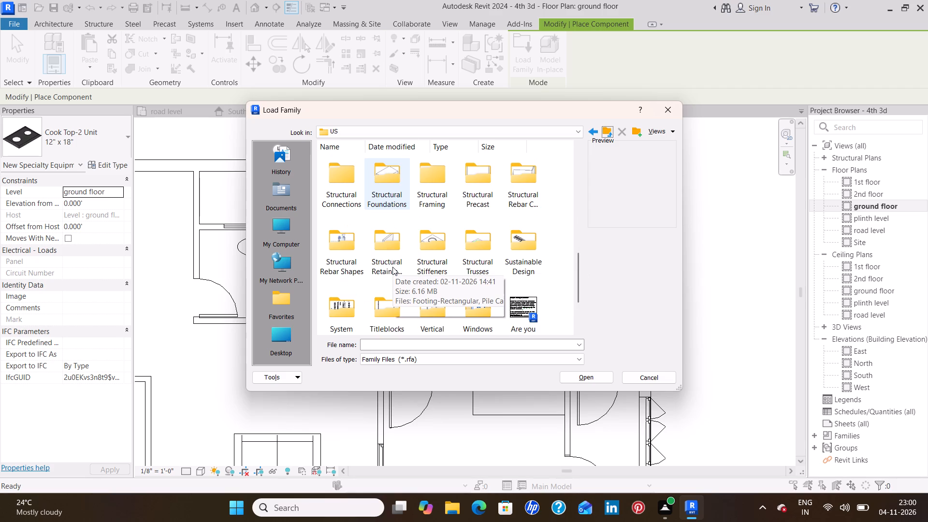
pyautogui.scroll(-1, 392, 267)
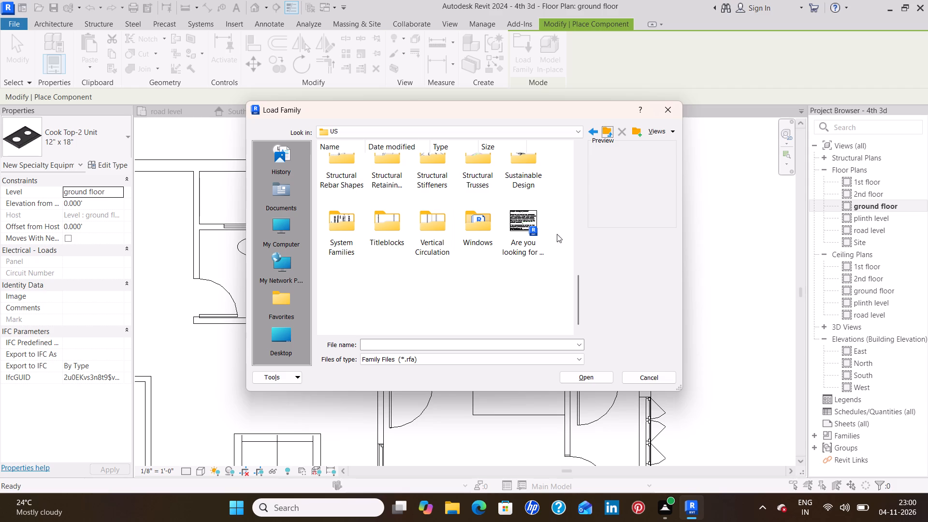
pyautogui.click(669, 109)
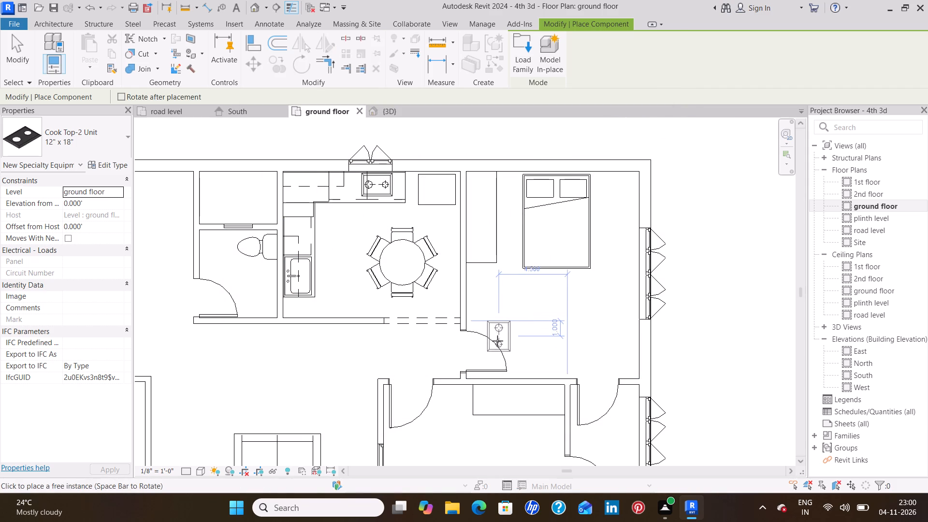
pyautogui.press('Escape')
pyautogui.press('Escape')
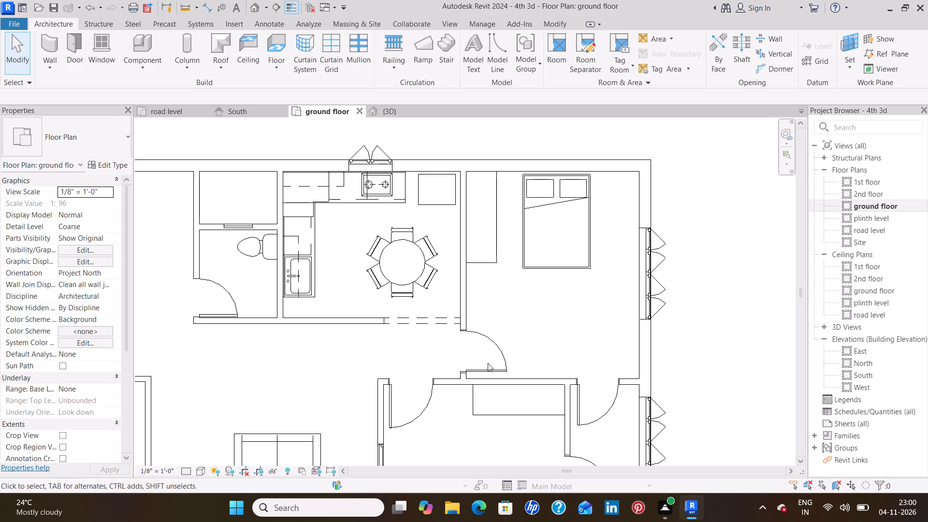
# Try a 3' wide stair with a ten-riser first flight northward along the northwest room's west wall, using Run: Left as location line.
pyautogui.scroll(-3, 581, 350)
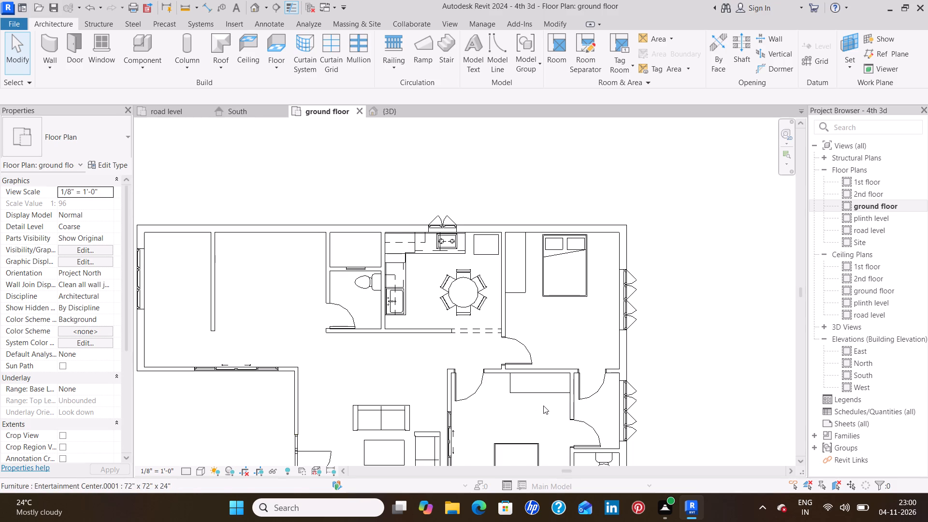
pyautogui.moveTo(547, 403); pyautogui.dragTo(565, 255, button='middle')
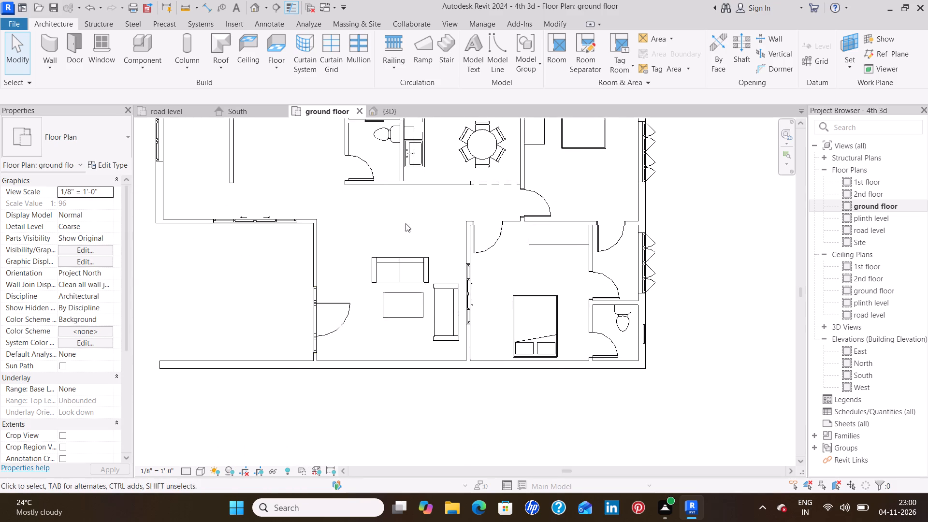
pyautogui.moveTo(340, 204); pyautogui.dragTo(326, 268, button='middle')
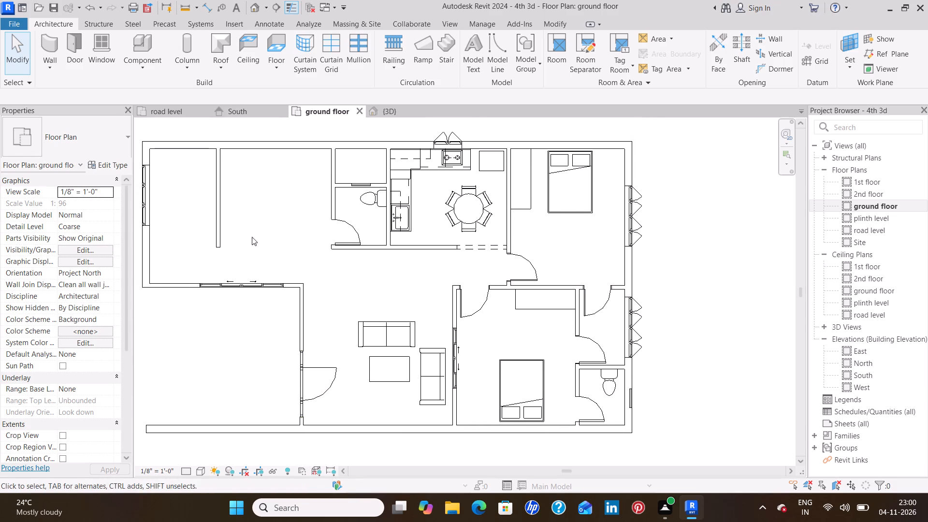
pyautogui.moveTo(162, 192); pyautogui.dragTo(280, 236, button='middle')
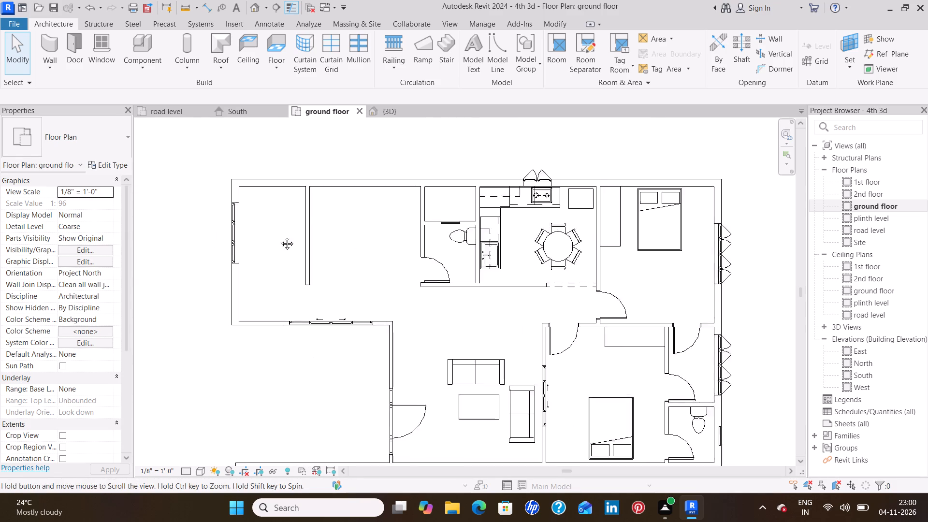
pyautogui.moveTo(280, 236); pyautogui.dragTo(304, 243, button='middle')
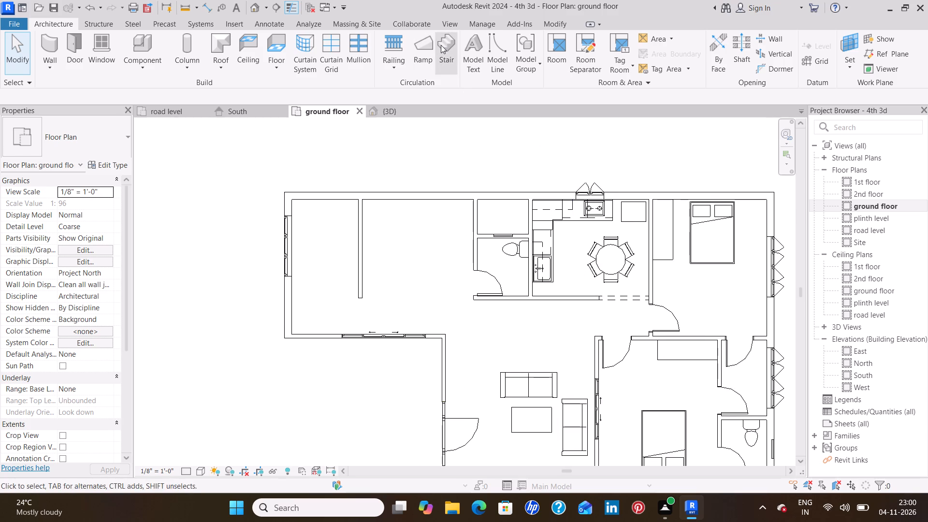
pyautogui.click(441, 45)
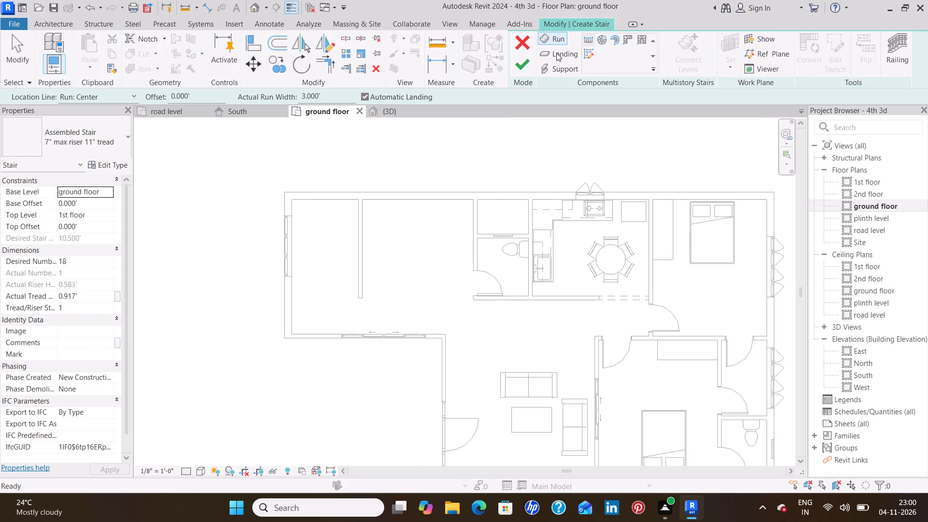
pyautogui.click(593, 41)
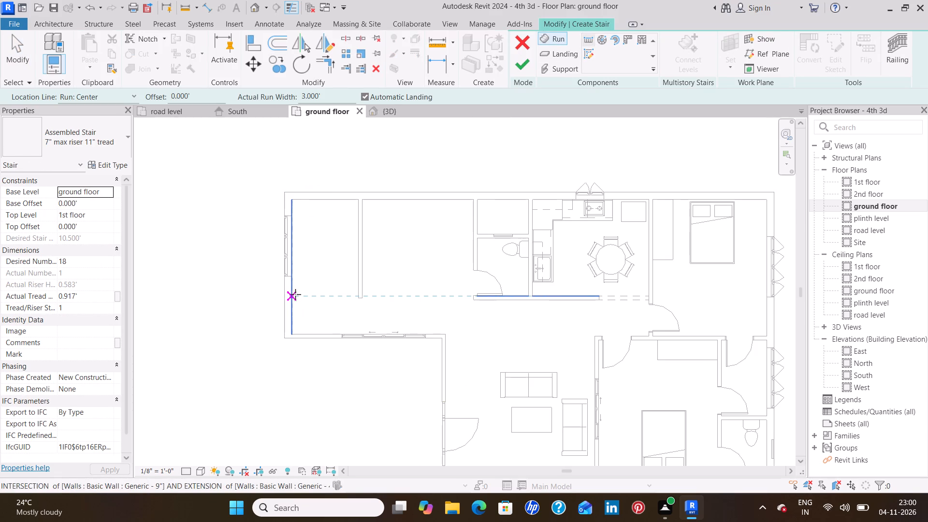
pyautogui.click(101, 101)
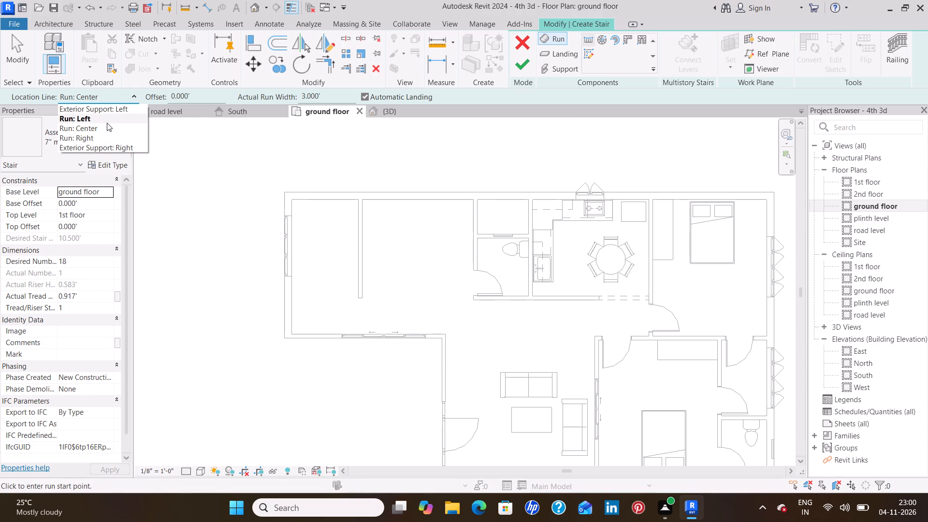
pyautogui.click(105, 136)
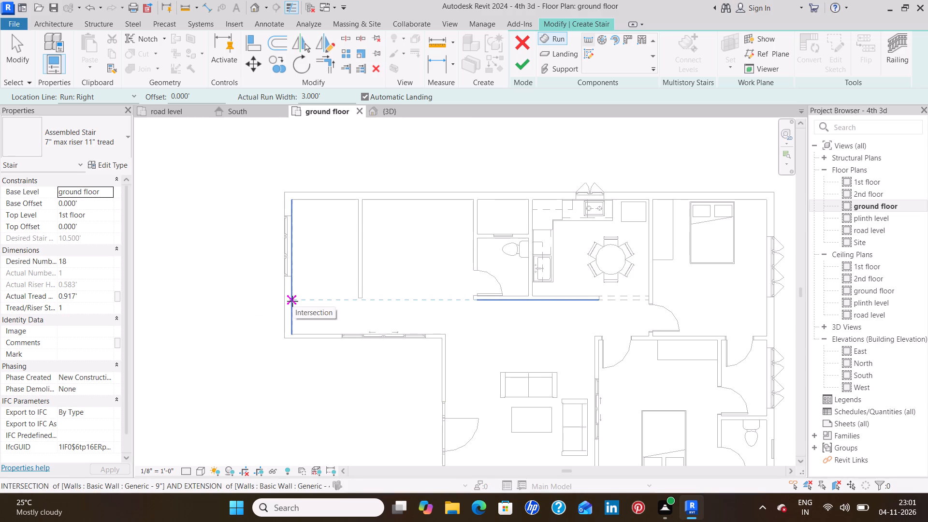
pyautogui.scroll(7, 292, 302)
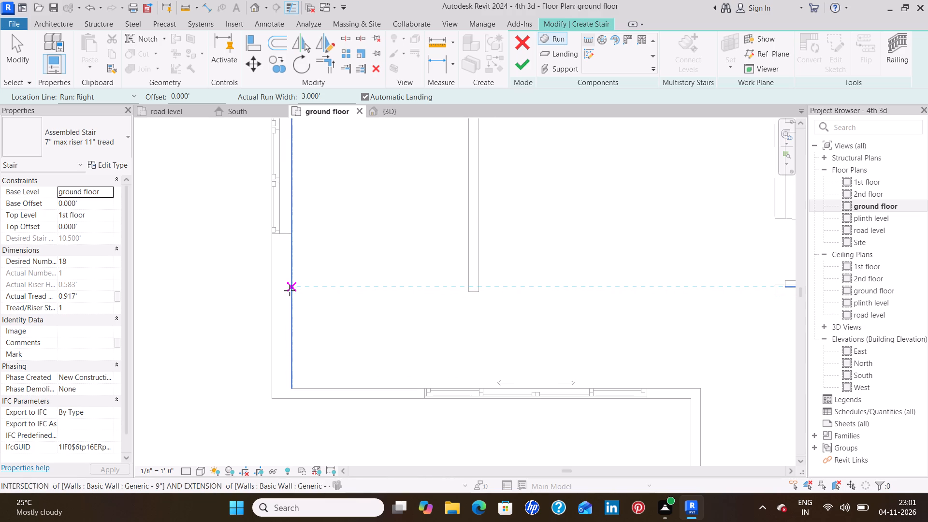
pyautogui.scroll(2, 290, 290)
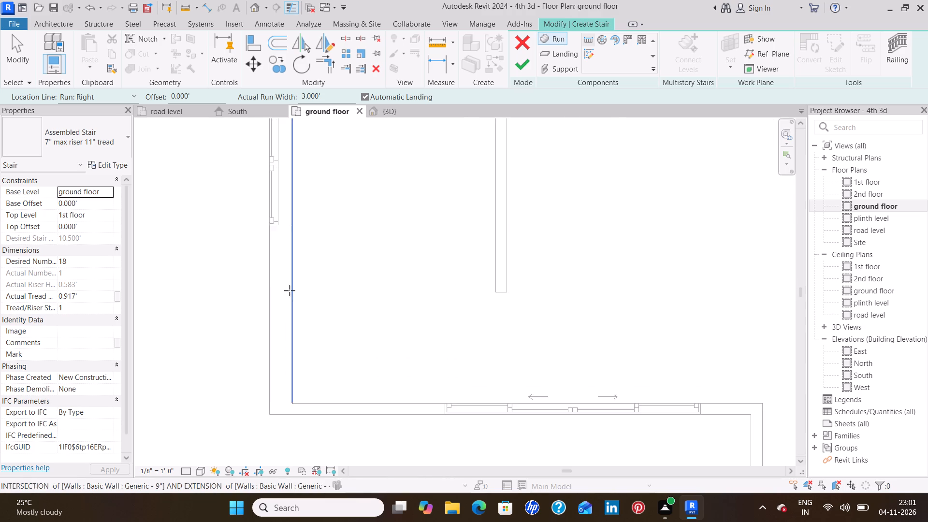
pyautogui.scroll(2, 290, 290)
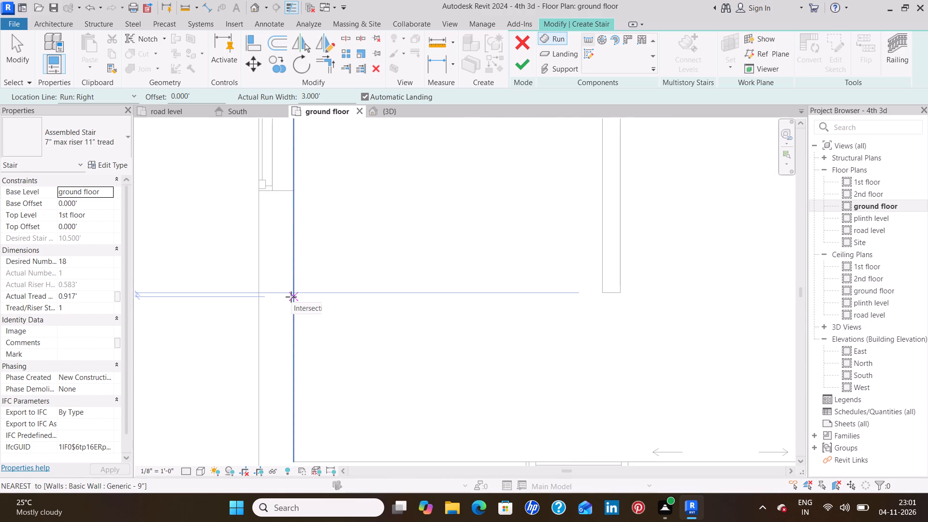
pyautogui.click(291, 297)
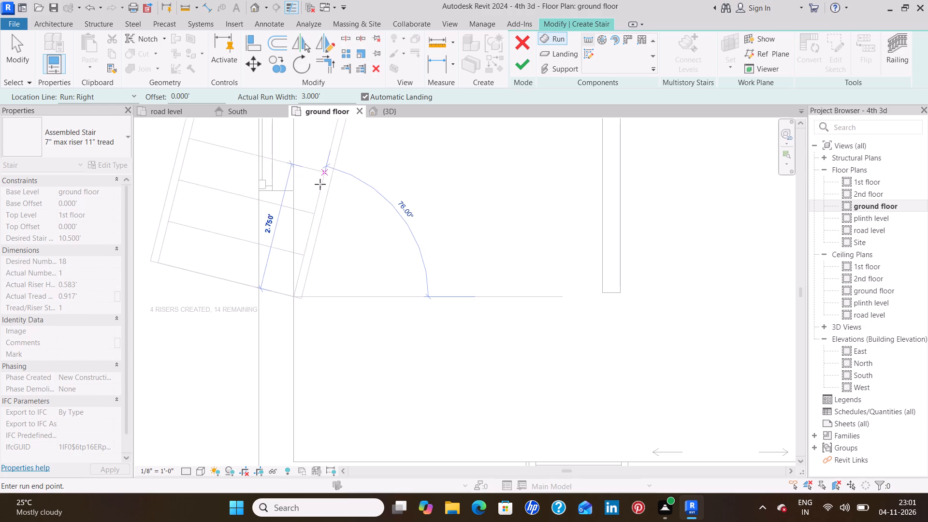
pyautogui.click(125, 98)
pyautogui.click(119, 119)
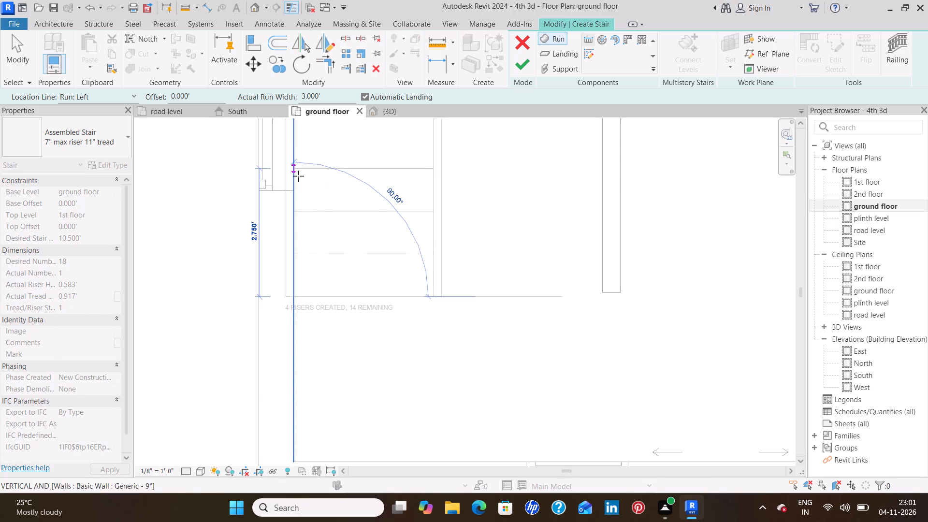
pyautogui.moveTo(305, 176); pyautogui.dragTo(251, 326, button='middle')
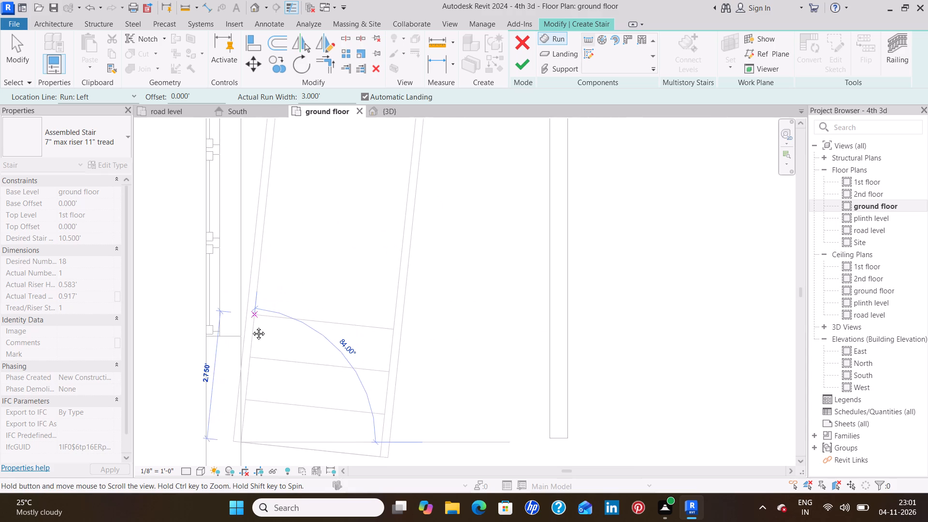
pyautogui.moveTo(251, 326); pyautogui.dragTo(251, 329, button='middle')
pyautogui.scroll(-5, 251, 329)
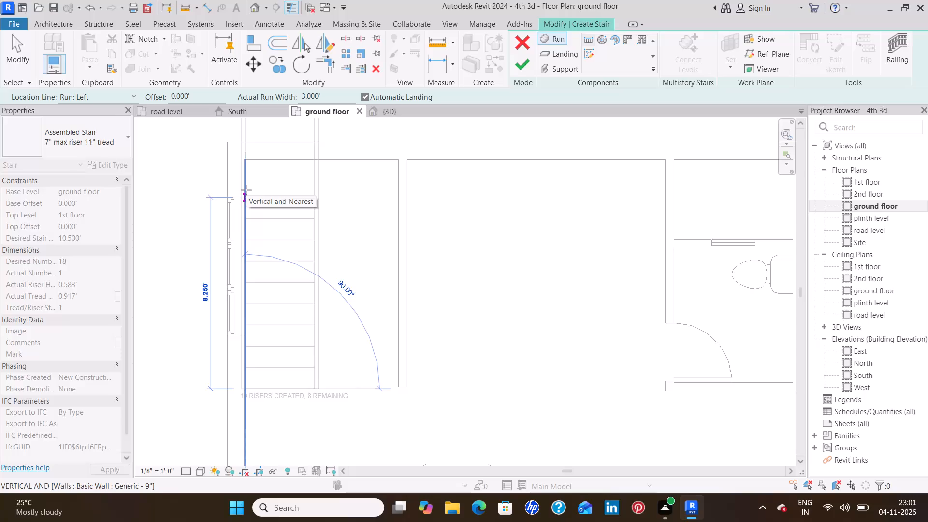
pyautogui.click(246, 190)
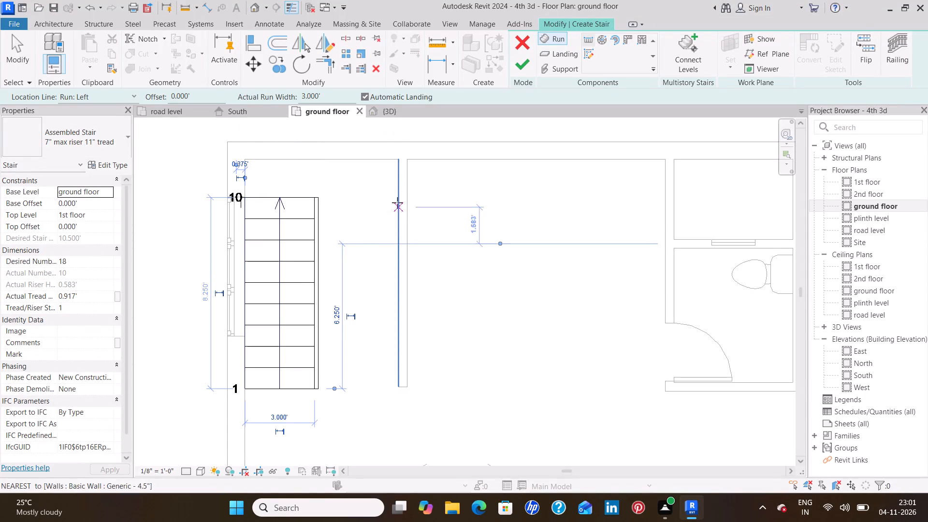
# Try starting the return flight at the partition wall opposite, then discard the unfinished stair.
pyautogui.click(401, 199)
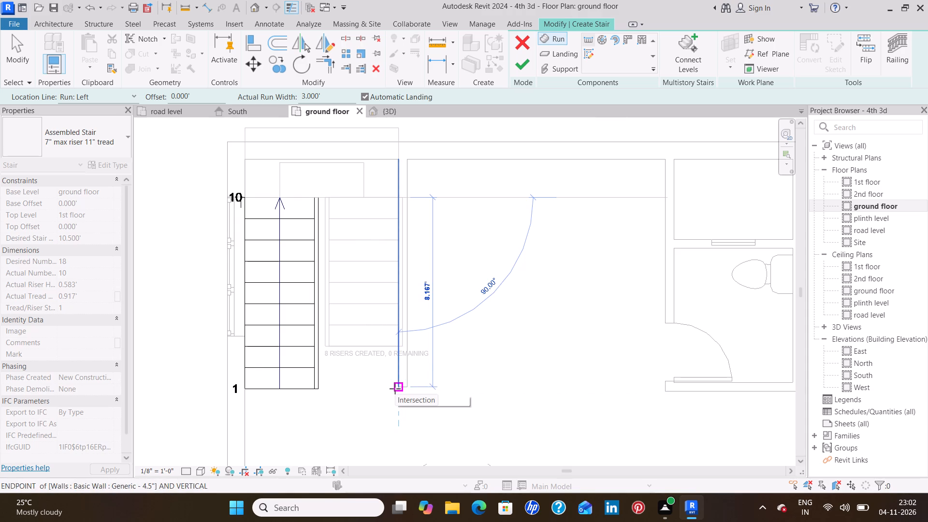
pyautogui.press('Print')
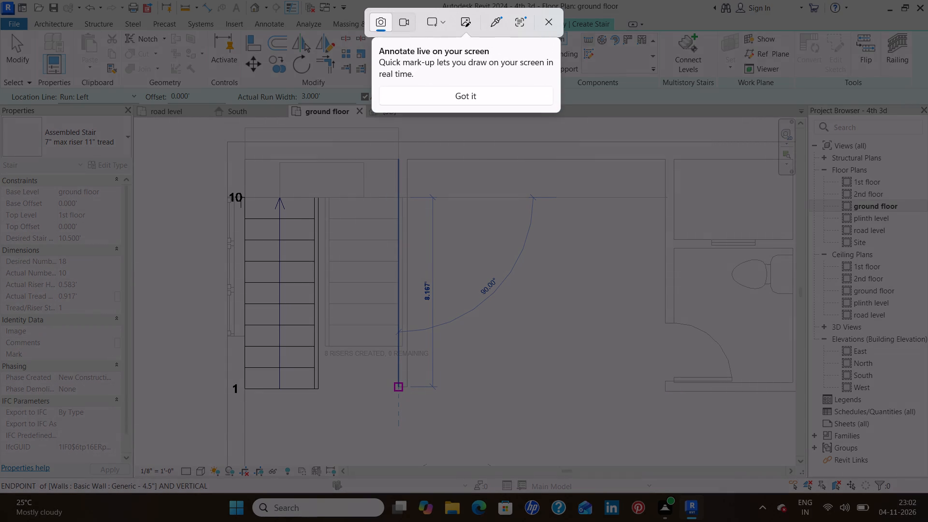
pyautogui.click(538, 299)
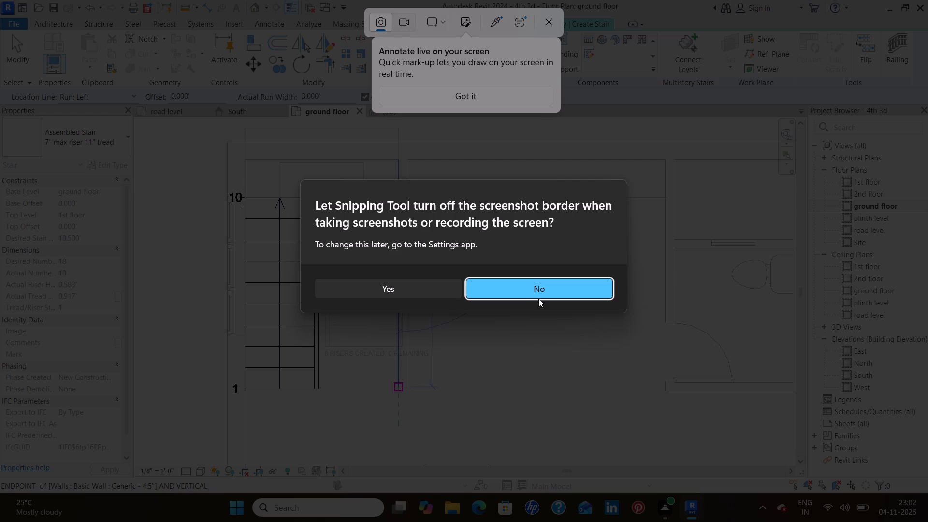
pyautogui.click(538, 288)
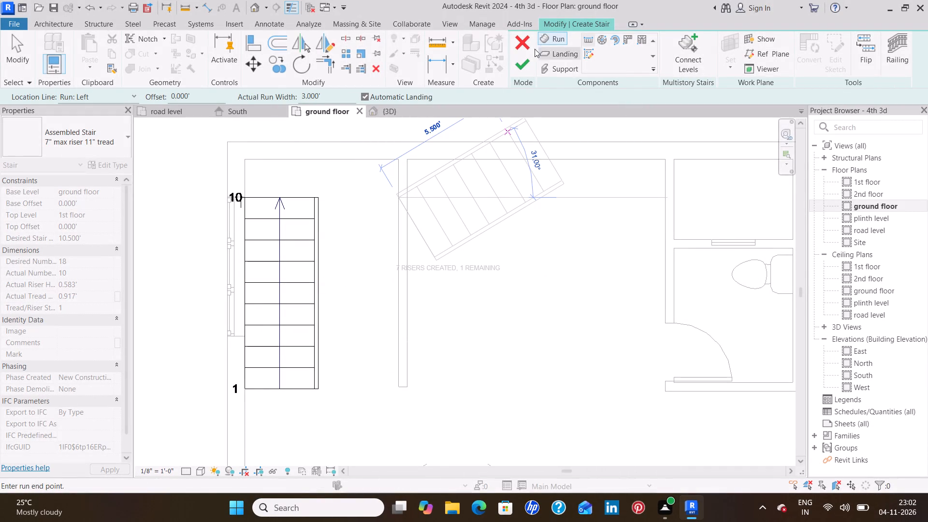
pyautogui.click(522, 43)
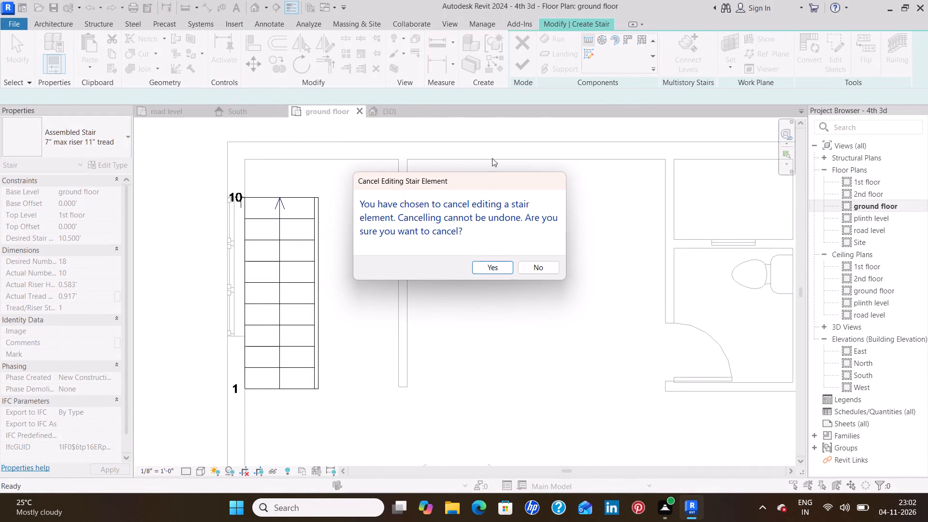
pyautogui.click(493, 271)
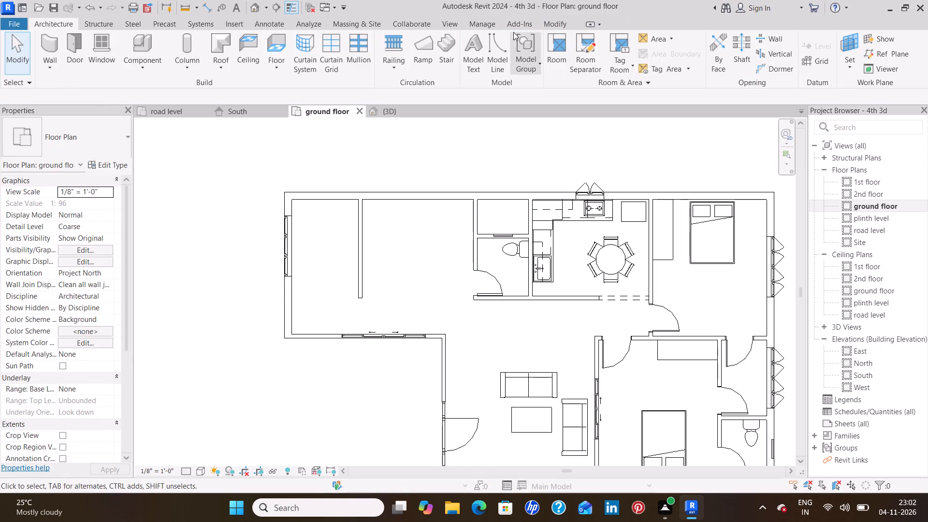
# Start a new stair with a nine-riser, 3' wide first flight northward along the northwest room's west wall, location line Run: Left.
pyautogui.click(447, 43)
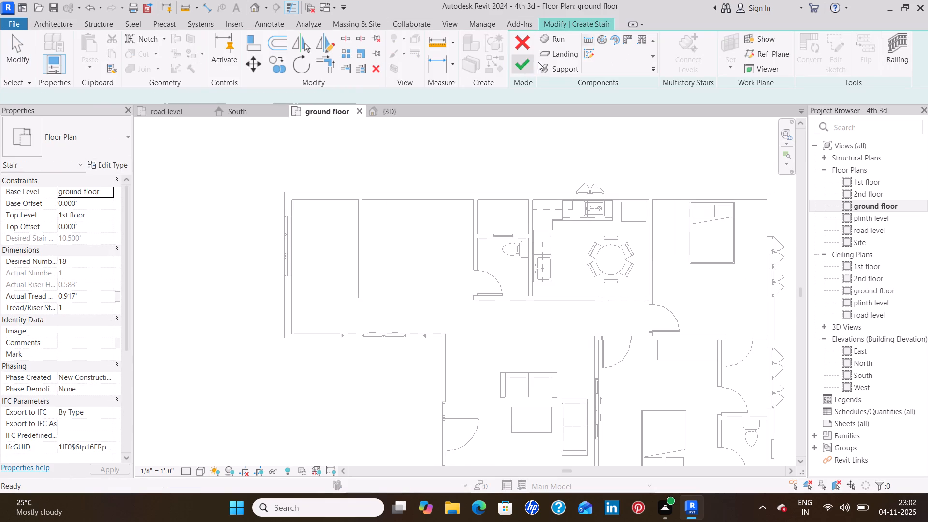
pyautogui.click(592, 38)
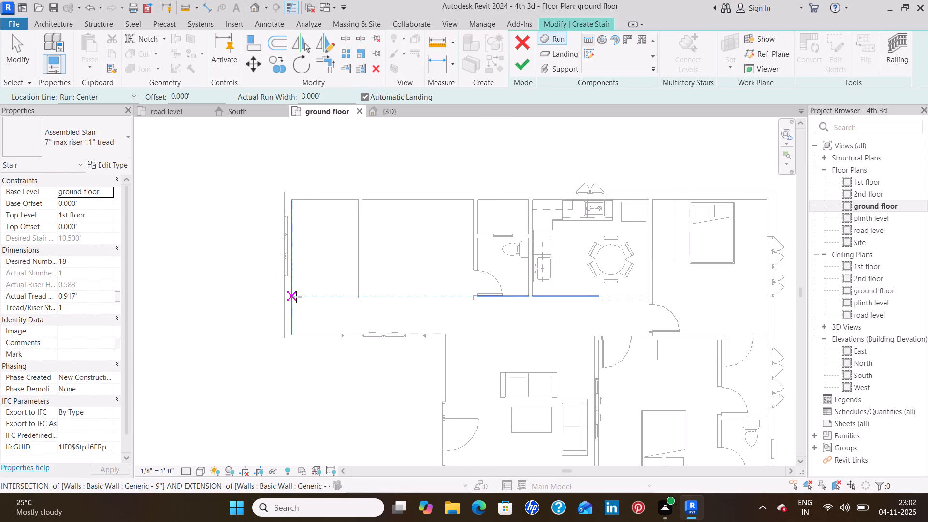
pyautogui.scroll(5, 296, 297)
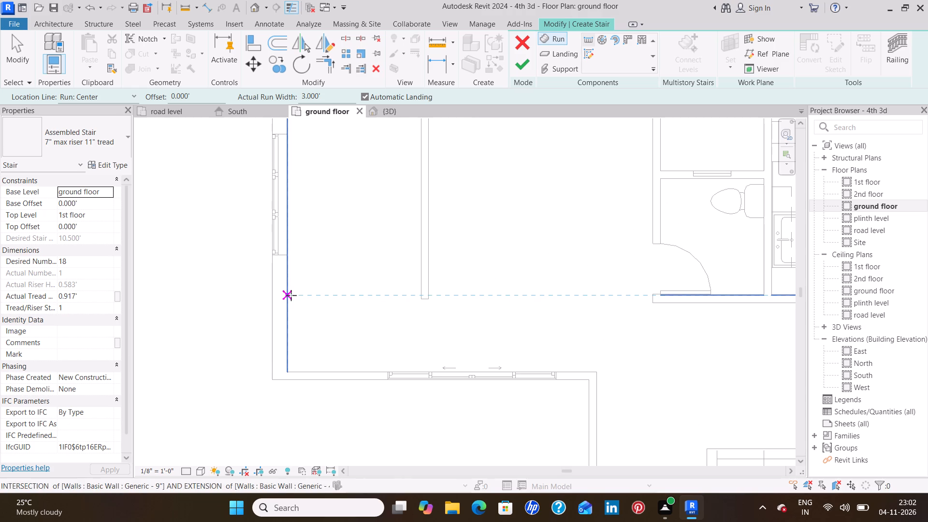
pyautogui.scroll(5, 290, 299)
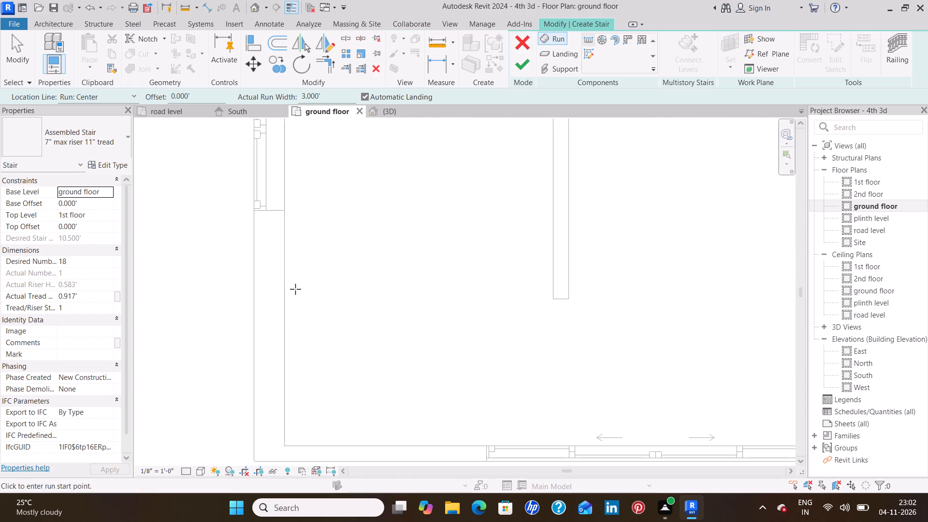
pyautogui.click(283, 301)
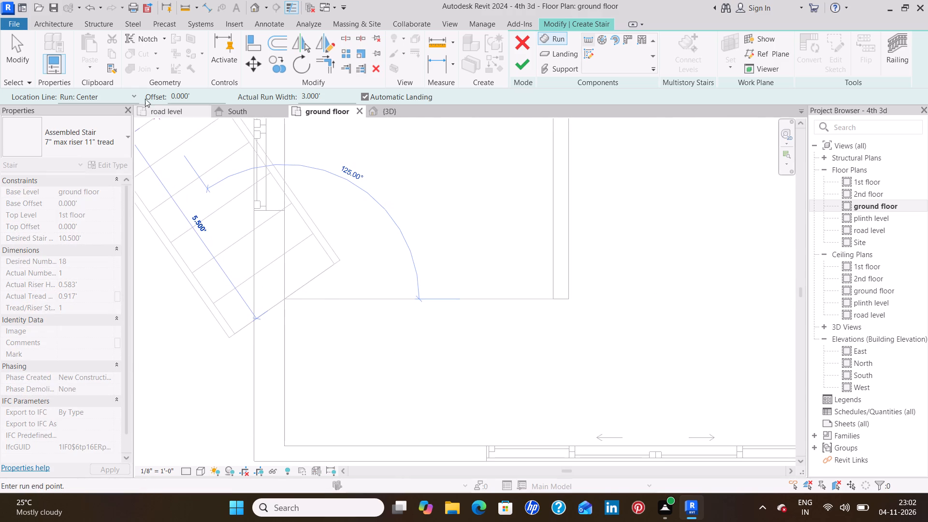
pyautogui.click(116, 96)
pyautogui.click(105, 121)
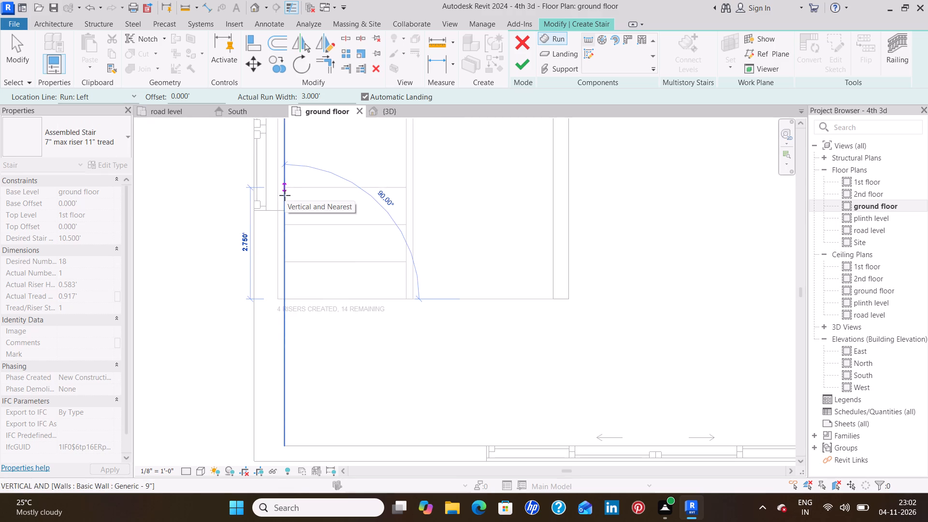
pyautogui.moveTo(283, 207); pyautogui.dragTo(246, 349, button='middle')
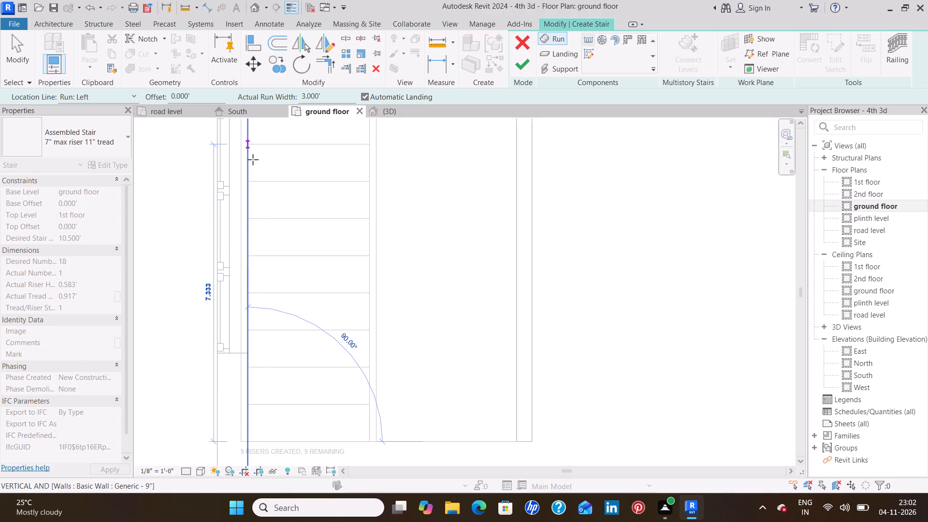
pyautogui.moveTo(253, 153); pyautogui.dragTo(253, 165)
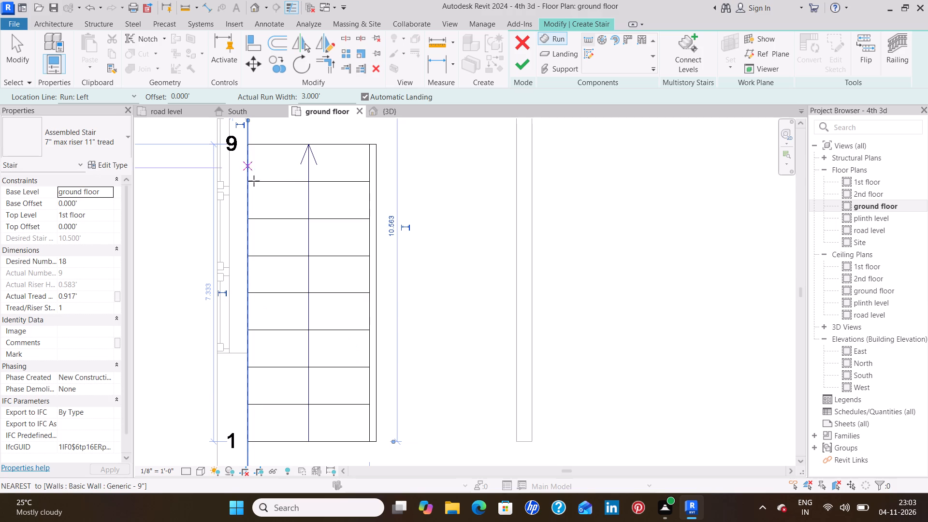
# Add the nine-riser return flight along the partition wall, ending at the partition's south end, with an automatic landing between the flights.
pyautogui.click(515, 143)
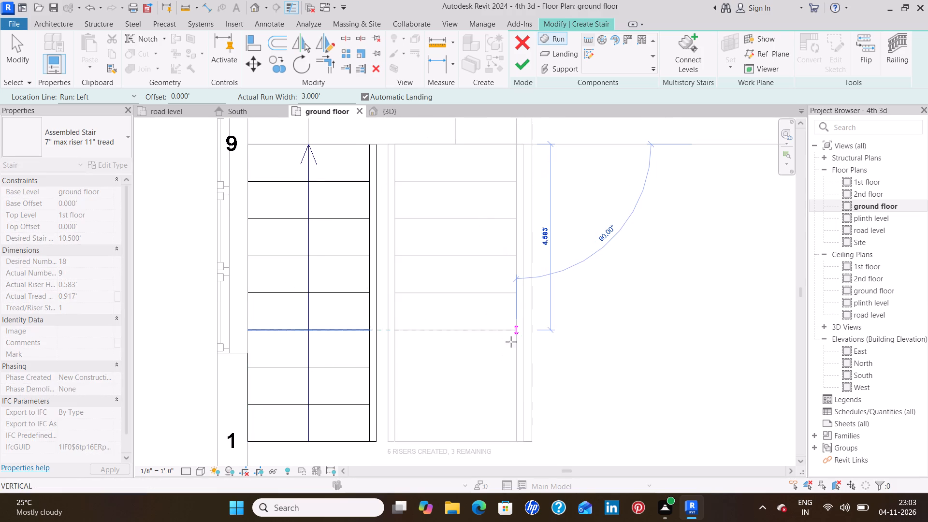
pyautogui.click(517, 439)
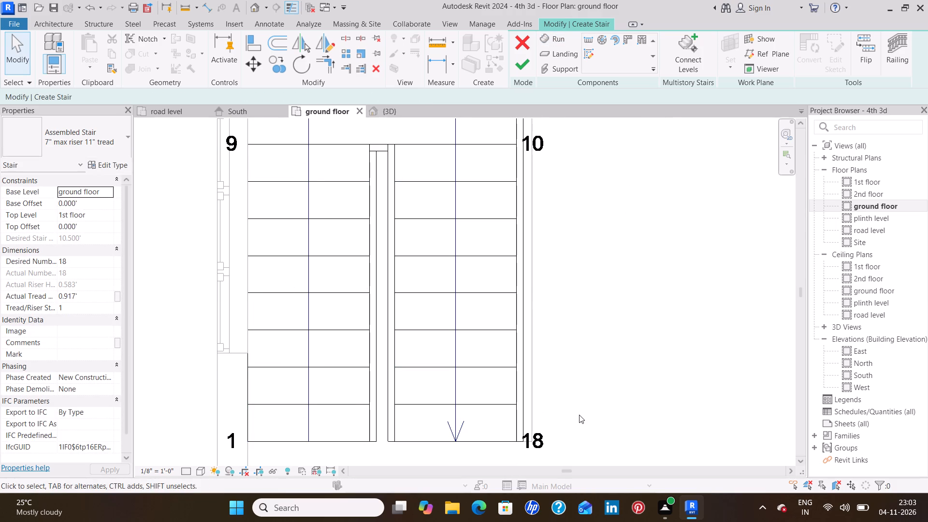
pyautogui.scroll(-5, 577, 401)
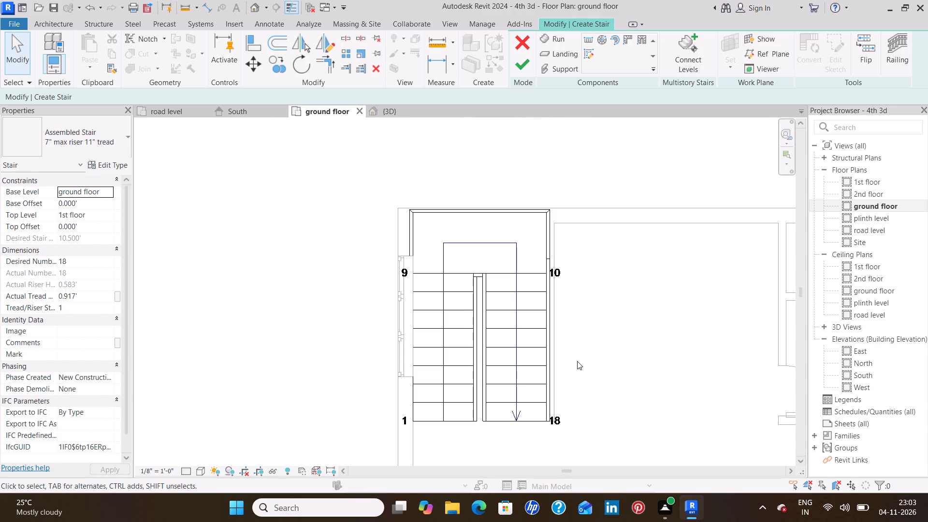
pyautogui.press('Escape')
# Finish the U-shaped, 18-riser stair sketch from ground floor to 1st floor.
pyautogui.click(528, 67)
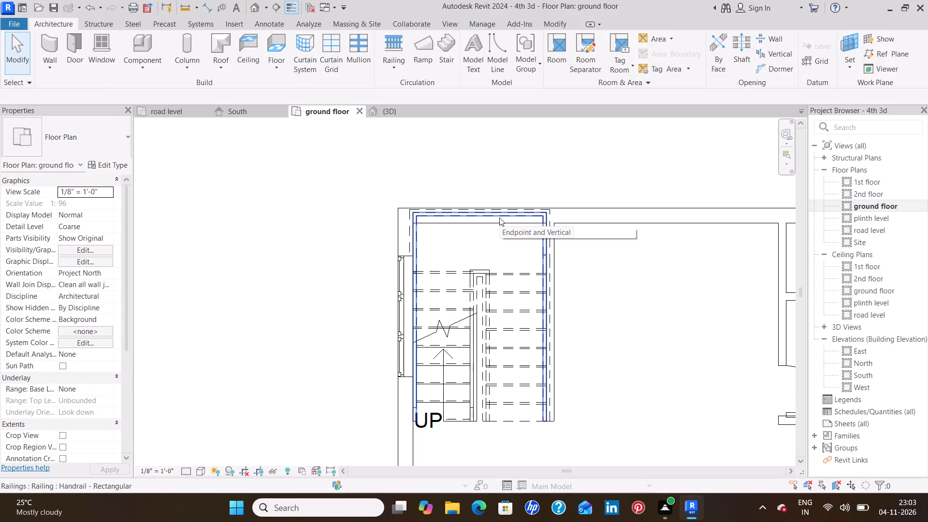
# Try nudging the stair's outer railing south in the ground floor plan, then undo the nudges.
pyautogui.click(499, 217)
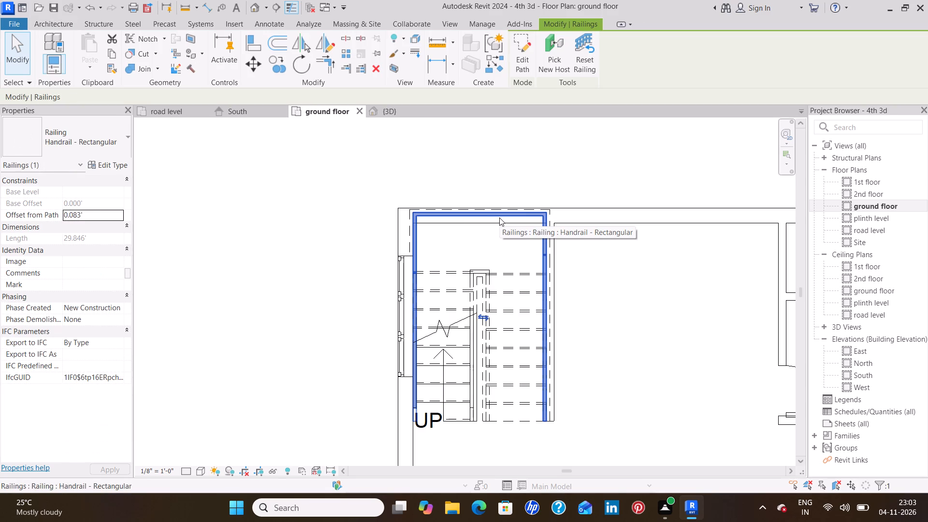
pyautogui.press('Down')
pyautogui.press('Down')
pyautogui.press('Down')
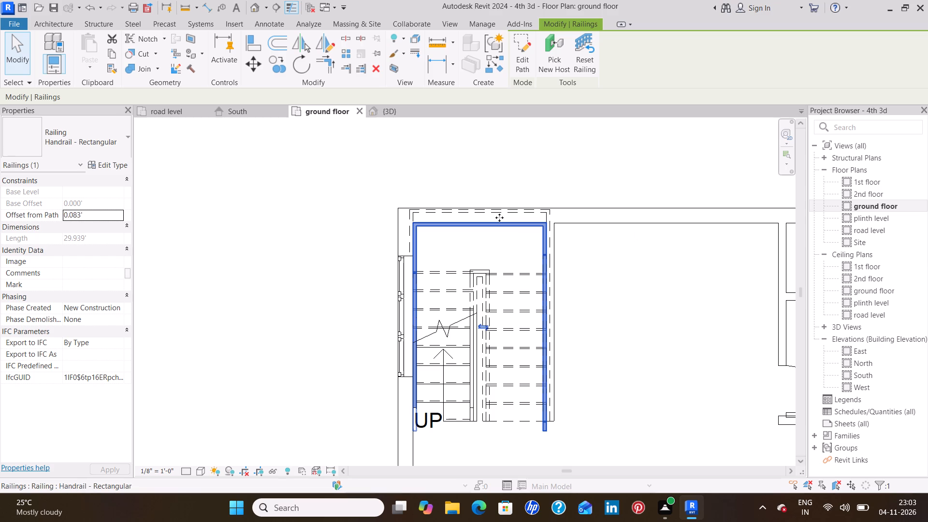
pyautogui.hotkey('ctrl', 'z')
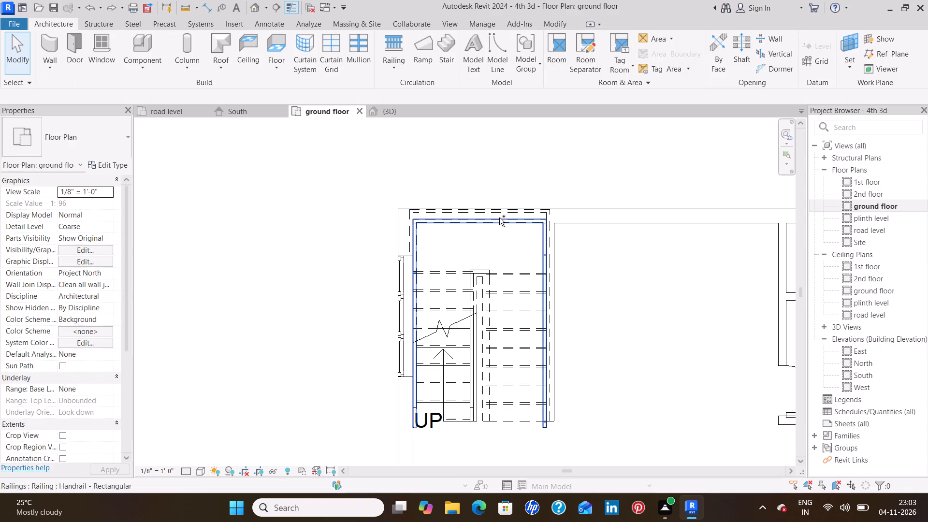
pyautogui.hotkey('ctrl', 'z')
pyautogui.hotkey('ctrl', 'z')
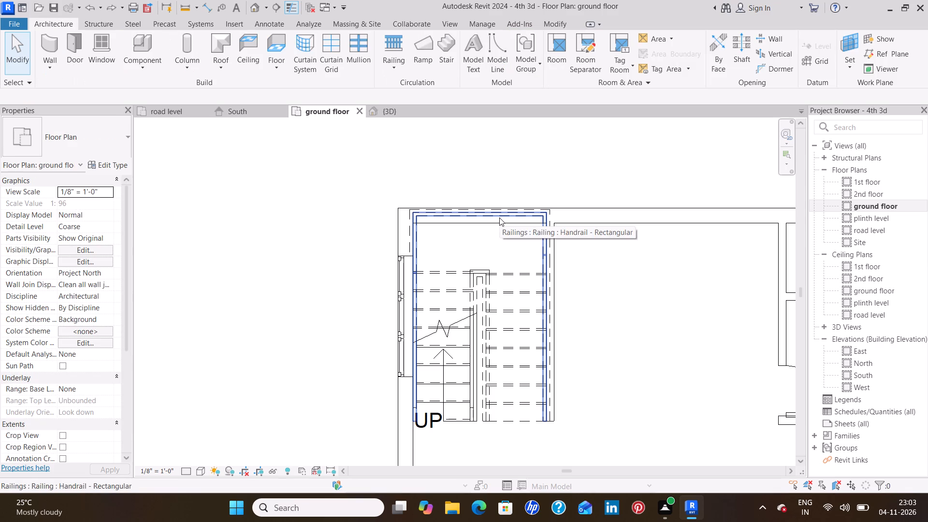
# Shift the whole stair slightly south in the ground floor plan by small nudges, correcting back north a little.
pyautogui.scroll(1, 495, 217)
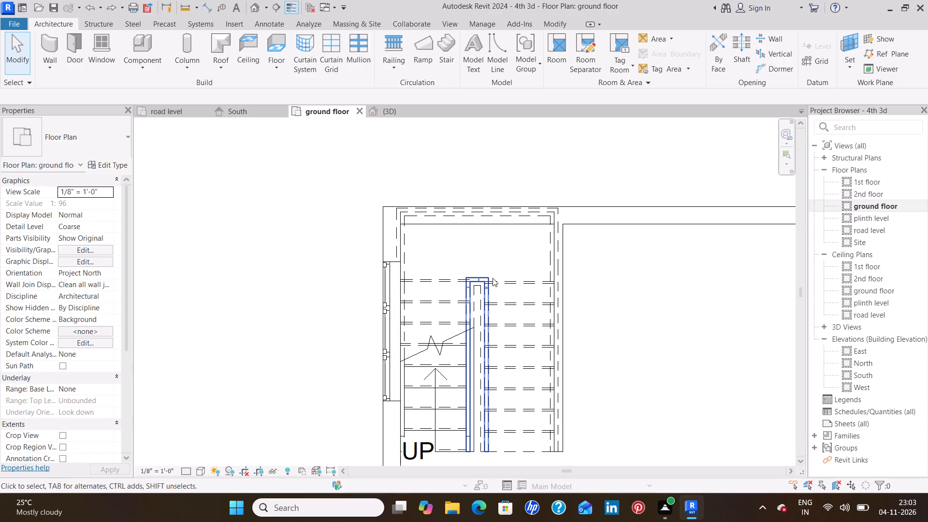
pyautogui.click(498, 282)
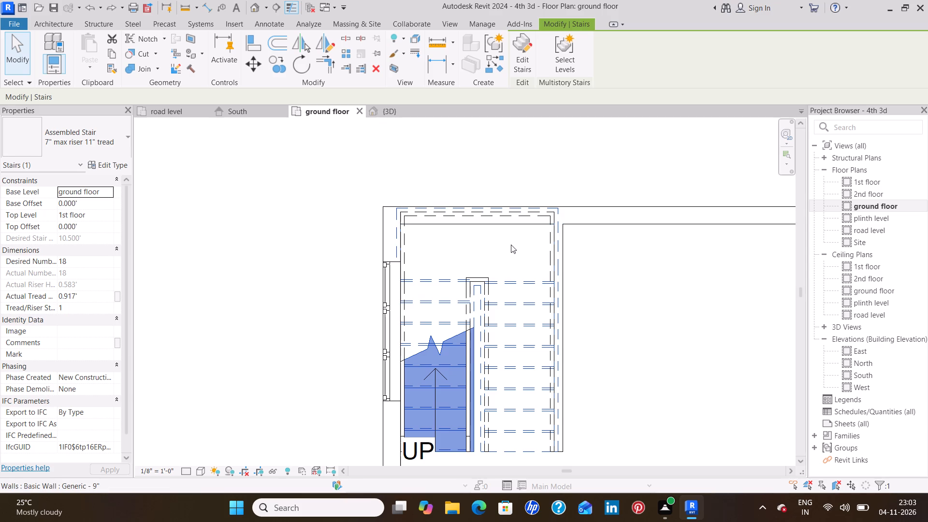
pyautogui.press('Down')
pyautogui.press('Down')
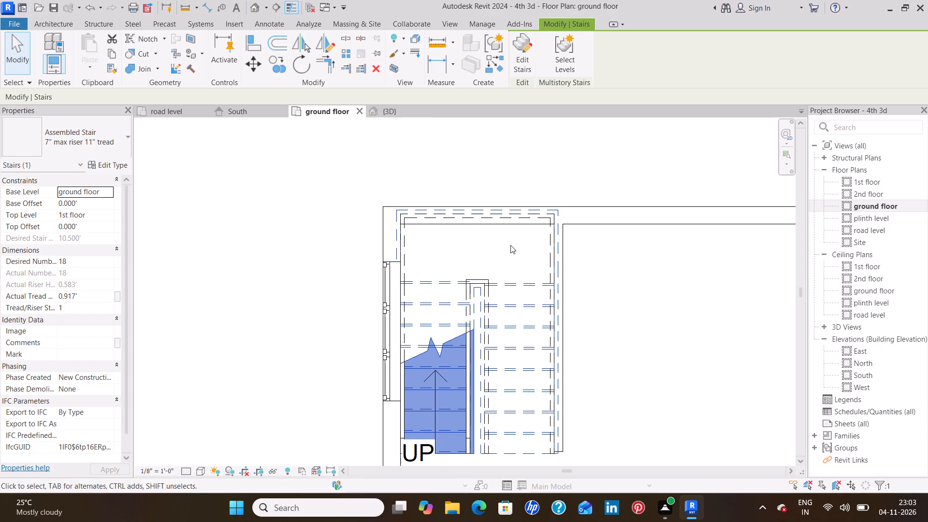
pyautogui.press('Down')
pyautogui.press('Down')
pyautogui.press('Down')
pyautogui.press('Down')
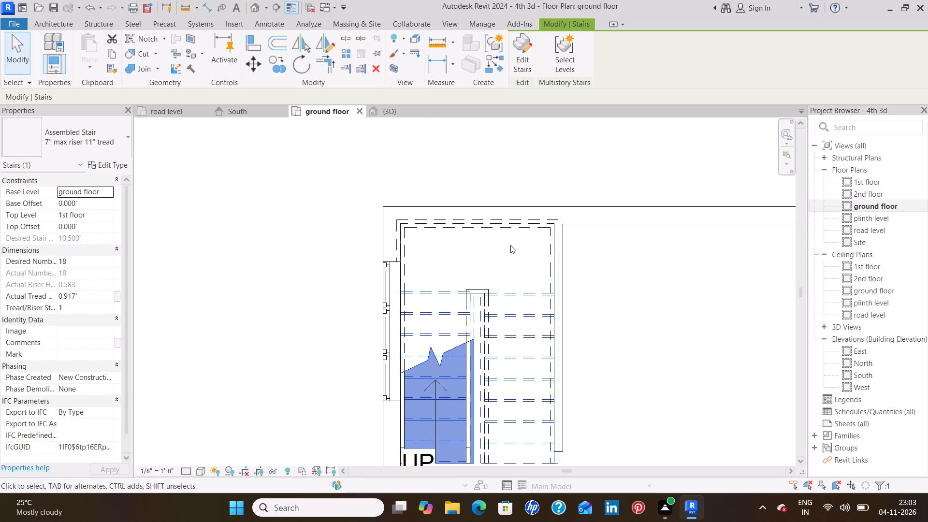
pyautogui.press('Down')
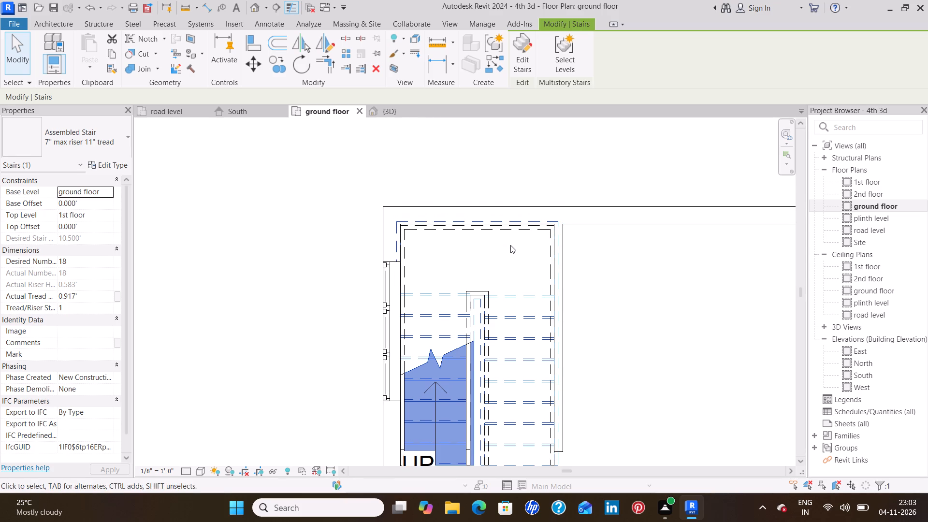
pyautogui.press('Up')
pyautogui.press('Up')
pyautogui.press('Up')
pyautogui.press('Up')
pyautogui.press('Up')
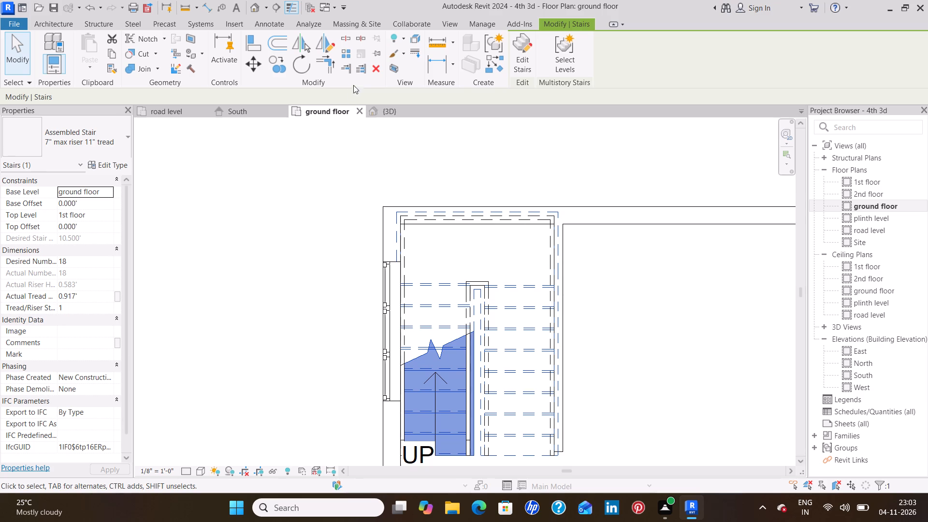
# Check the stair in 3D, nudging it four increments south, and refine it two increments north in the ground floor plan.
pyautogui.click(390, 110)
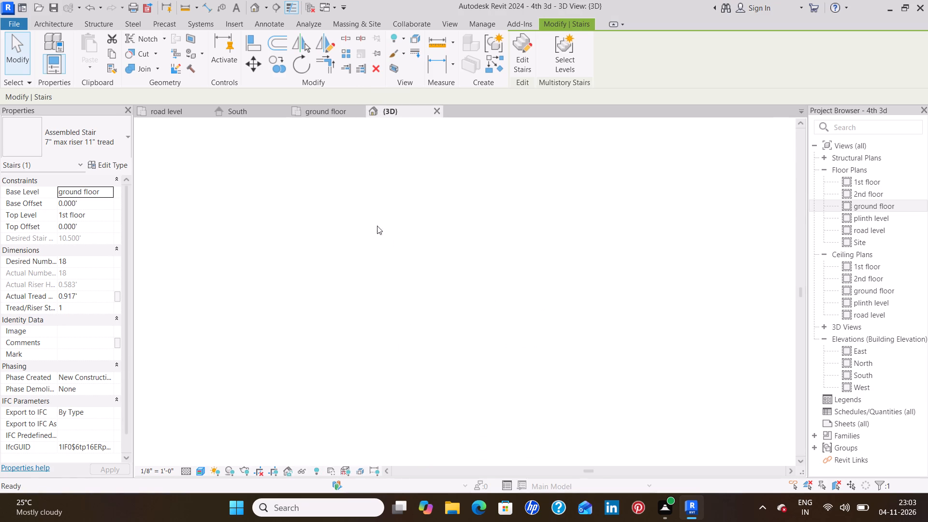
pyautogui.moveTo(236, 222); pyautogui.dragTo(295, 243, button='middle')
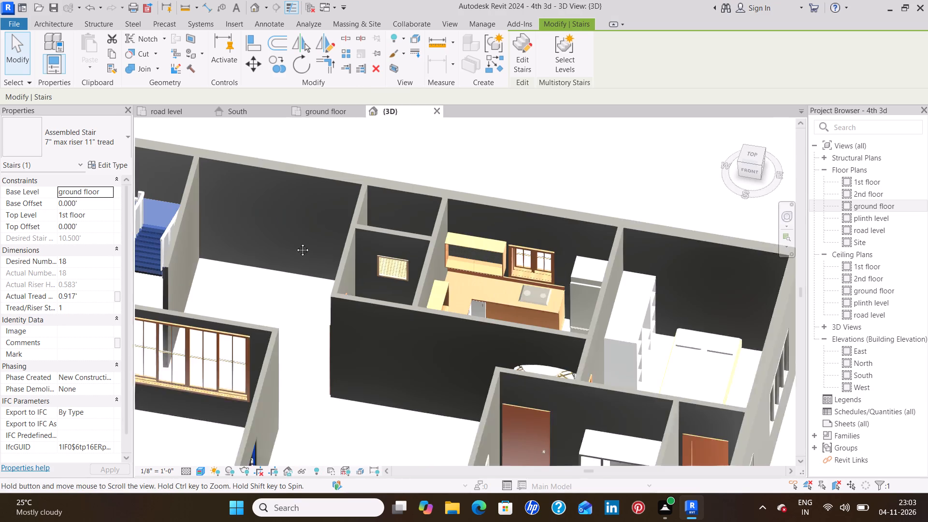
pyautogui.moveTo(295, 243); pyautogui.dragTo(435, 278, button='middle')
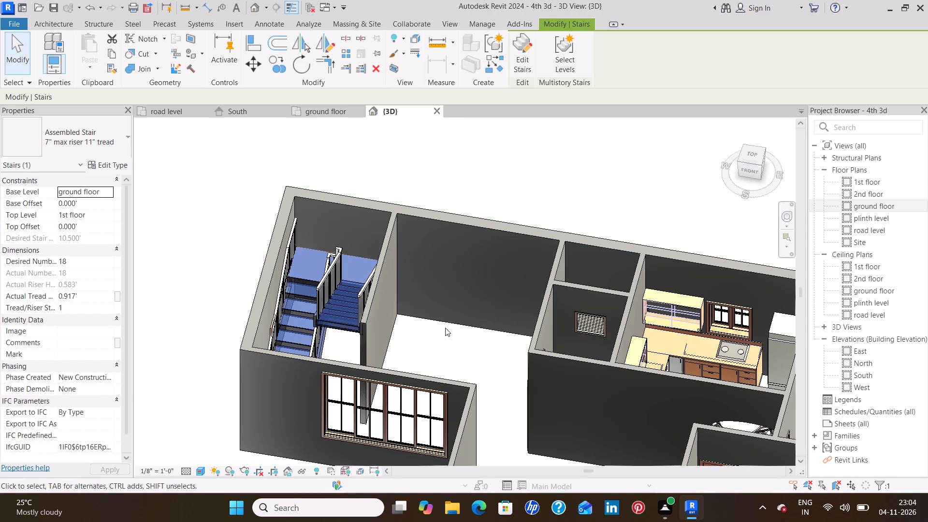
pyautogui.press('Down')
pyautogui.press('Down')
pyautogui.press('Down')
pyautogui.press('Down')
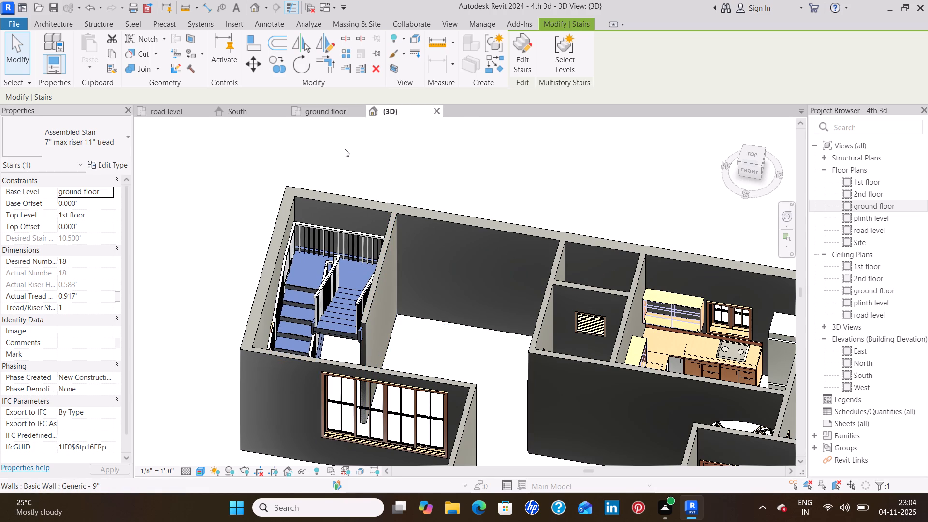
pyautogui.click(333, 113)
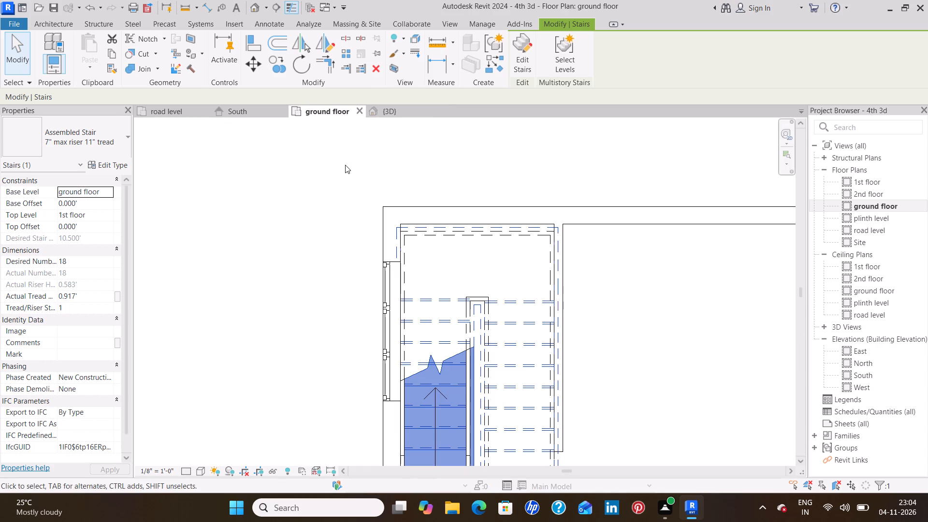
pyautogui.press('Up')
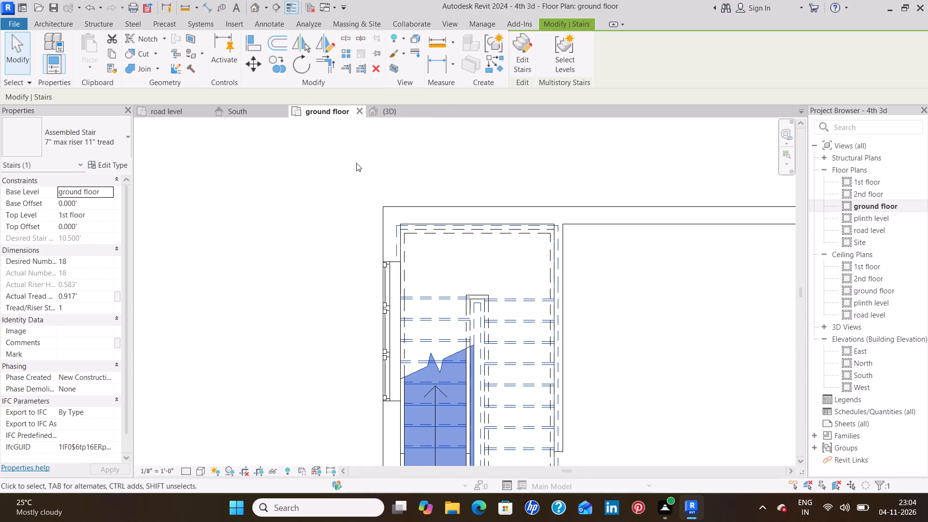
pyautogui.press('Up')
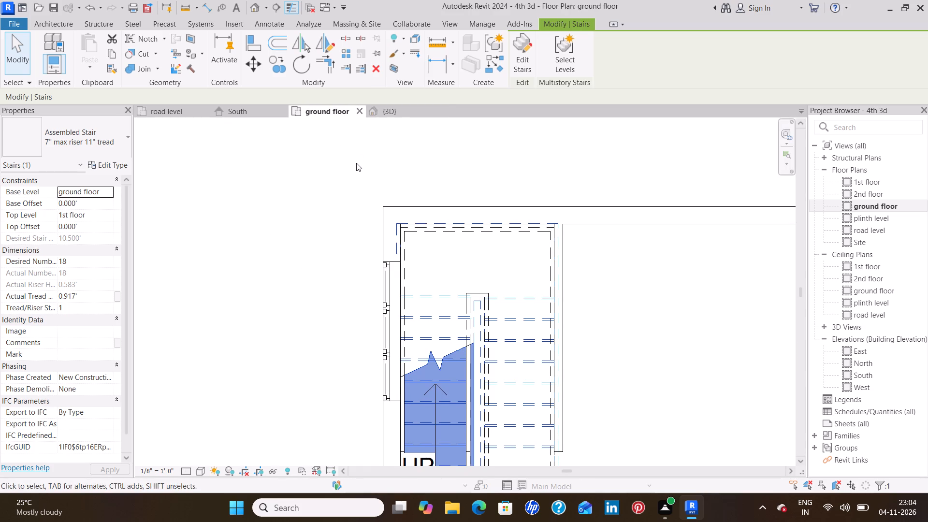
# Delete the stair's outer railing along the surrounding walls in the 3D view.
pyautogui.click(398, 112)
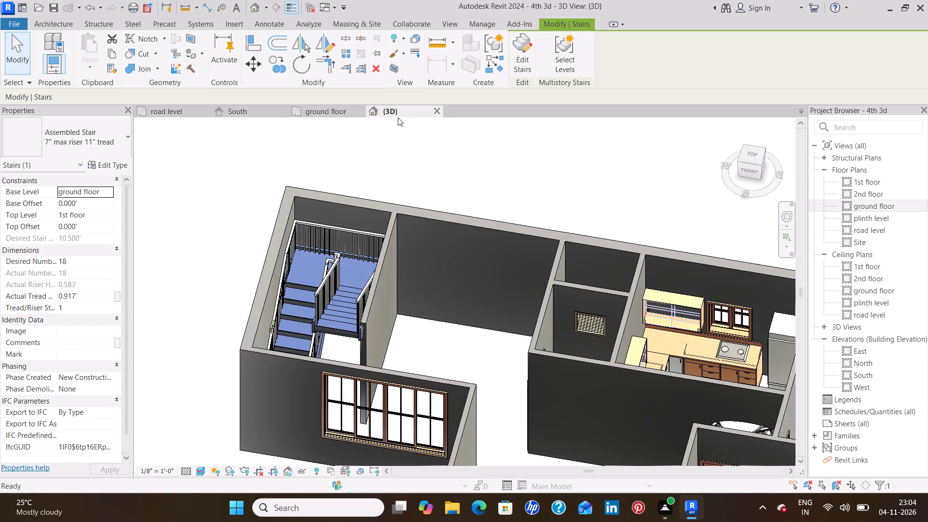
pyautogui.click(358, 232)
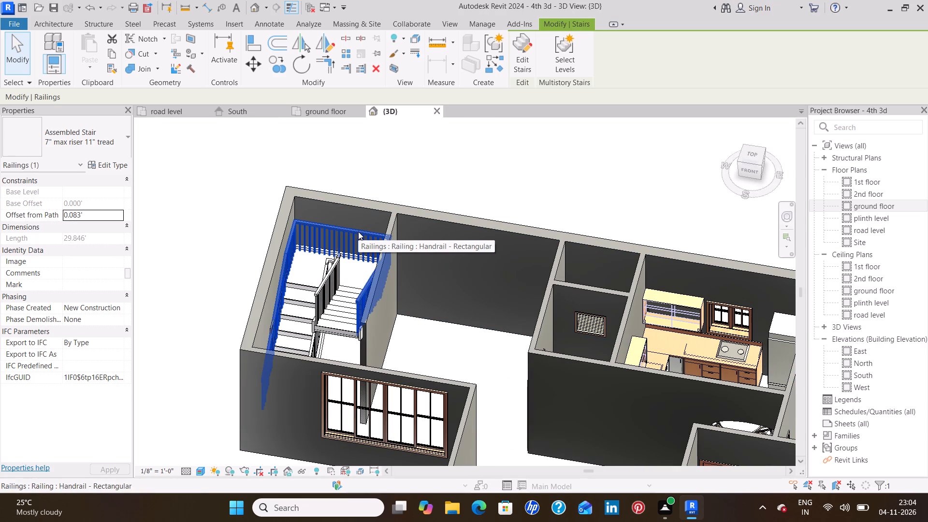
pyautogui.press('Delete')
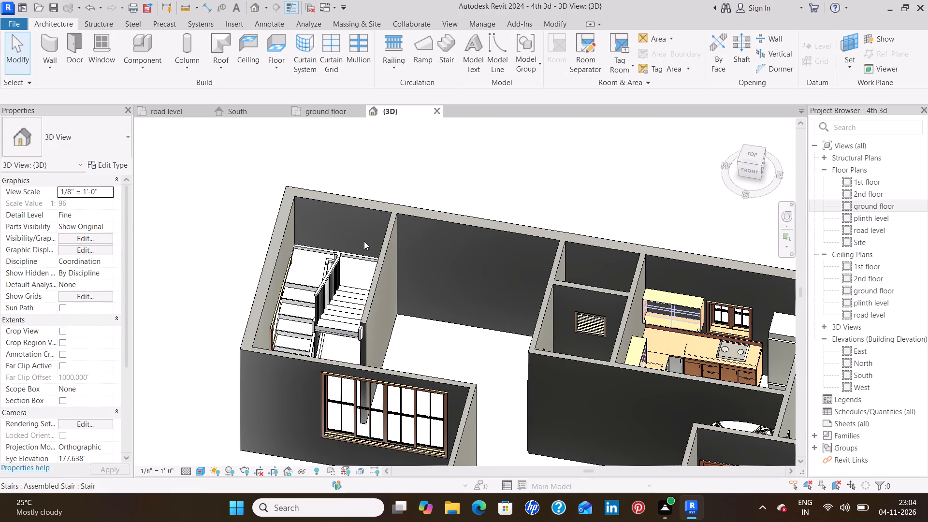
# Nudge the stair slightly north in the ground floor plan so its landing fits against the north wall.
pyautogui.click(341, 105)
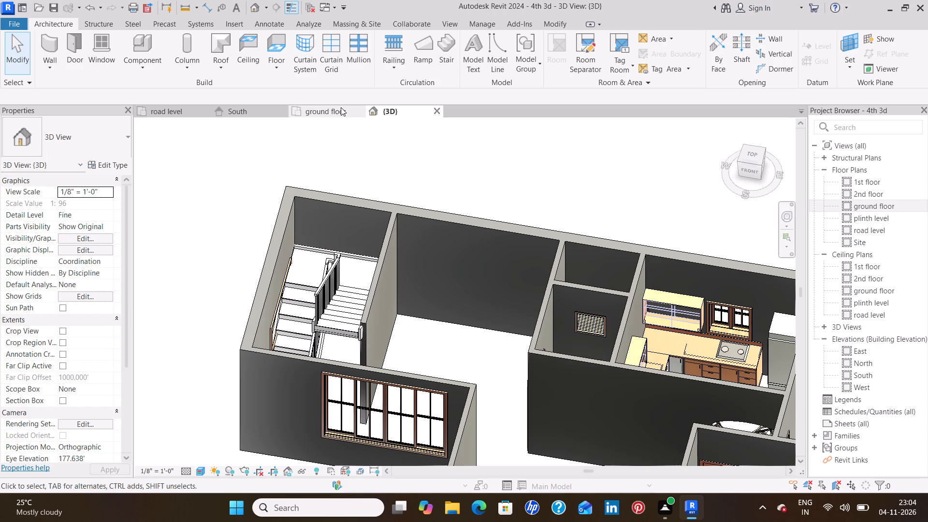
pyautogui.click(331, 116)
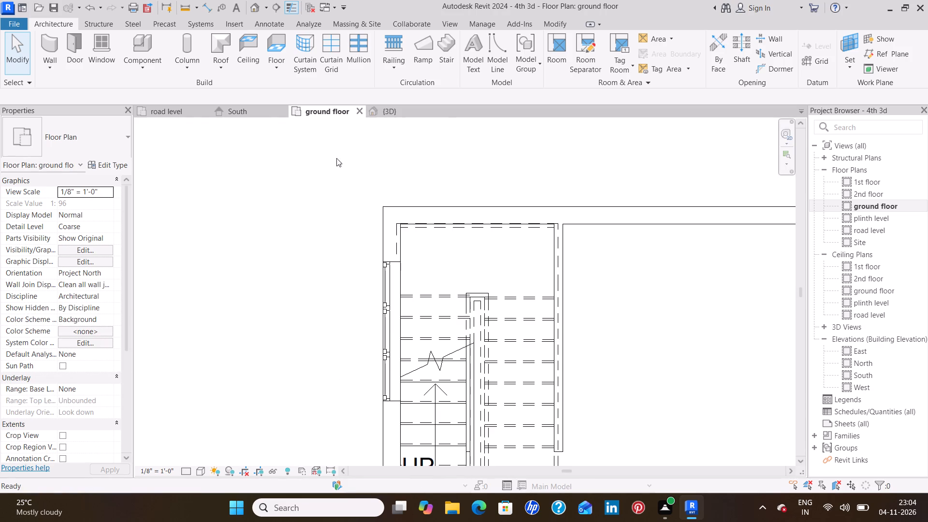
pyautogui.press('Up')
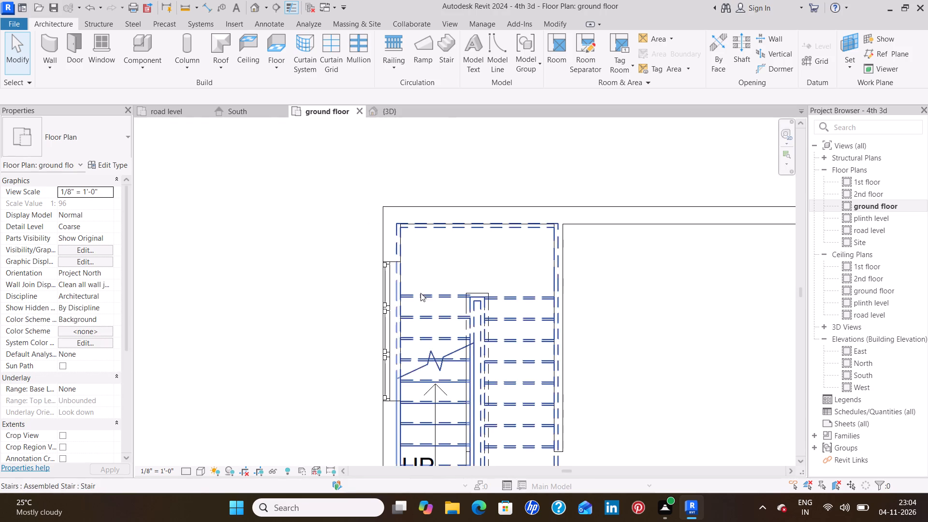
pyautogui.click(510, 304)
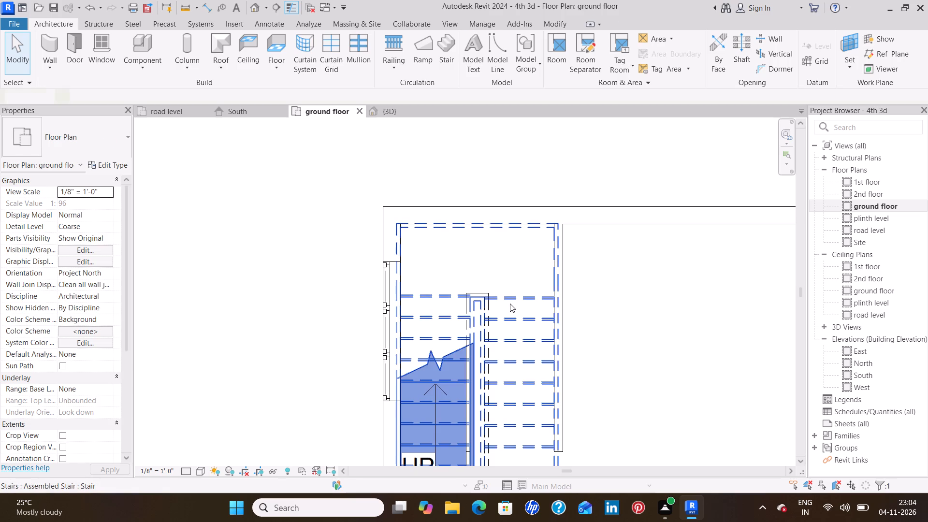
pyautogui.press('Up')
pyautogui.press('Up')
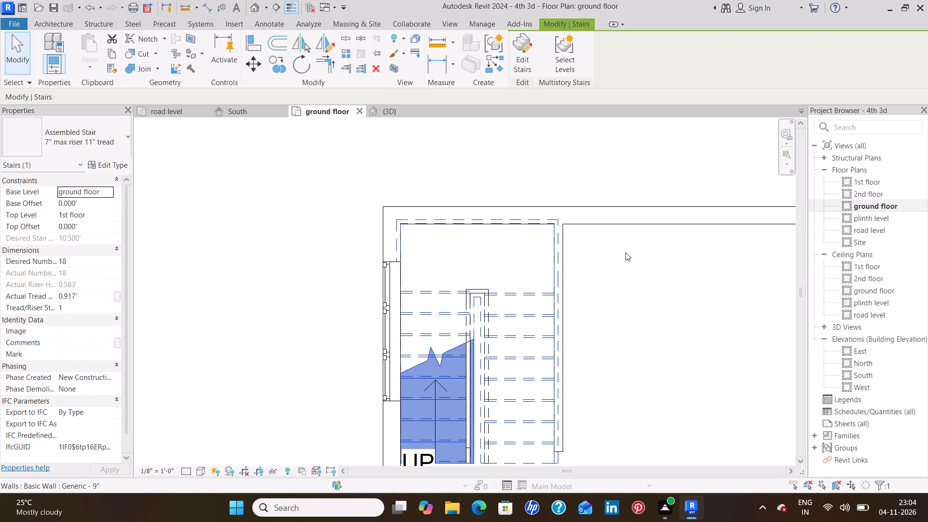
# Extend the 4.5" partition wall beside the return flight southward to the stair's end, making it about 10.68' long.
pyautogui.scroll(-3, 631, 372)
pyautogui.moveTo(629, 386); pyautogui.dragTo(618, 297, button='middle')
pyautogui.scroll(6, 577, 324)
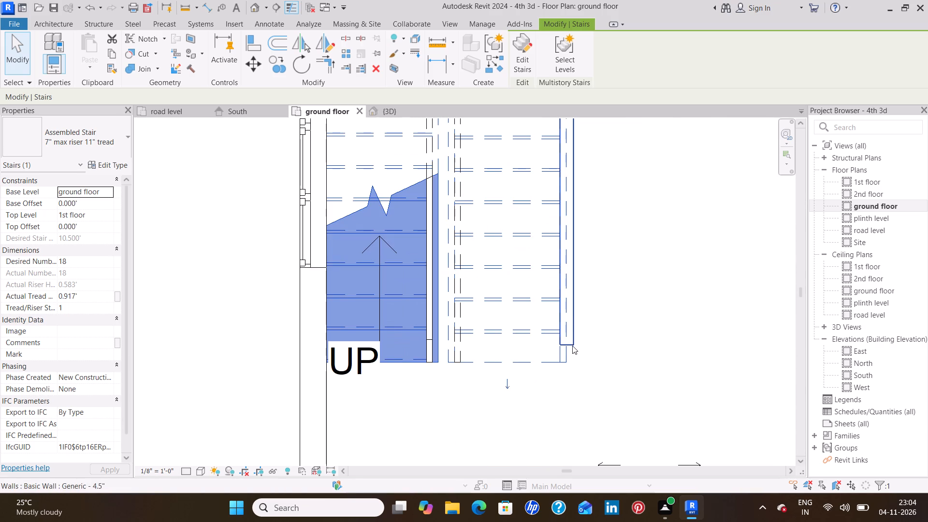
pyautogui.click(572, 344)
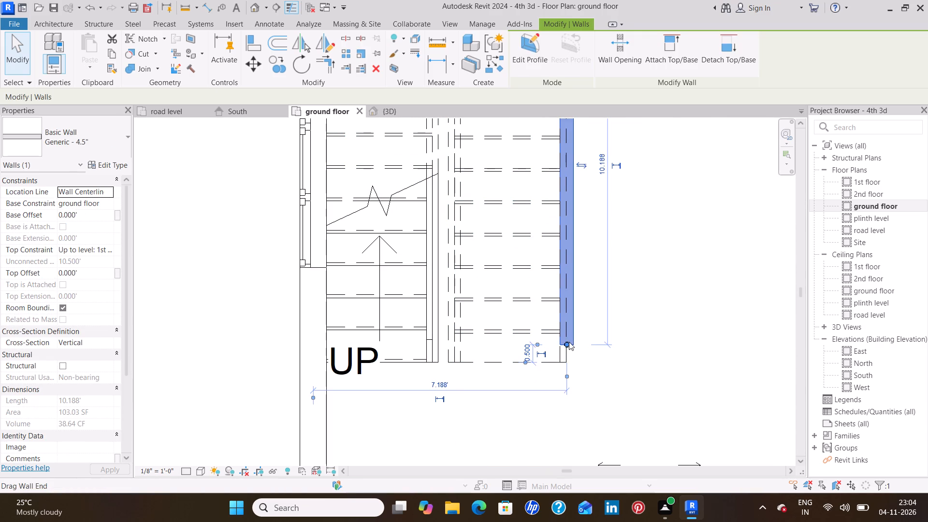
pyautogui.moveTo(565, 342); pyautogui.dragTo(568, 353)
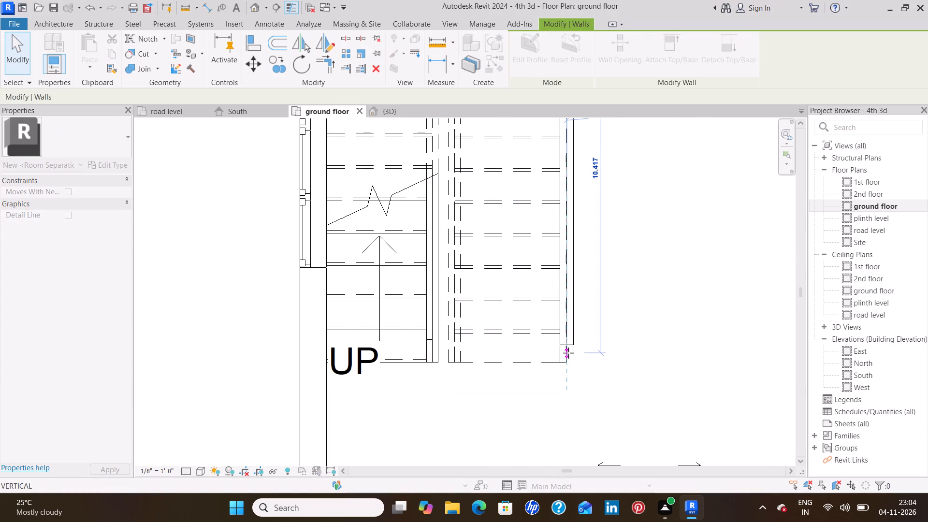
pyautogui.moveTo(568, 353); pyautogui.dragTo(568, 360)
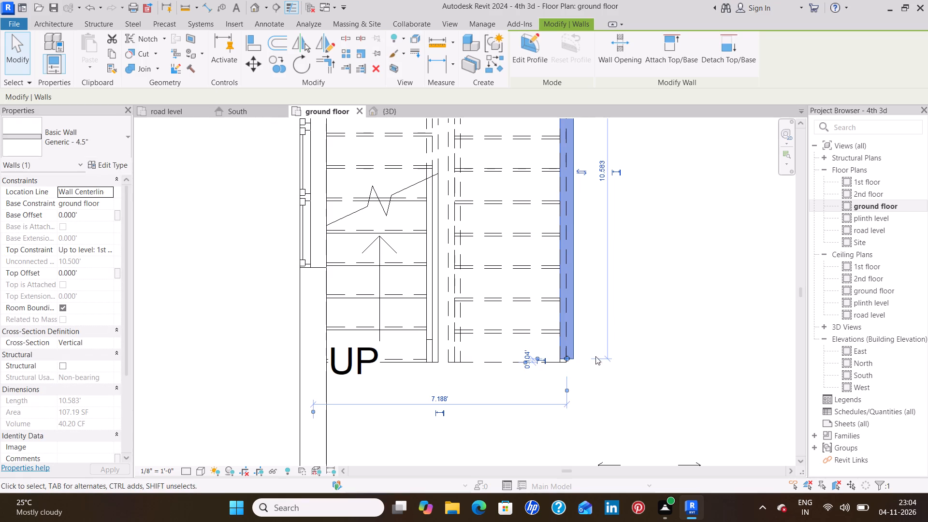
pyautogui.scroll(8, 583, 364)
pyautogui.moveTo(536, 344); pyautogui.dragTo(537, 347)
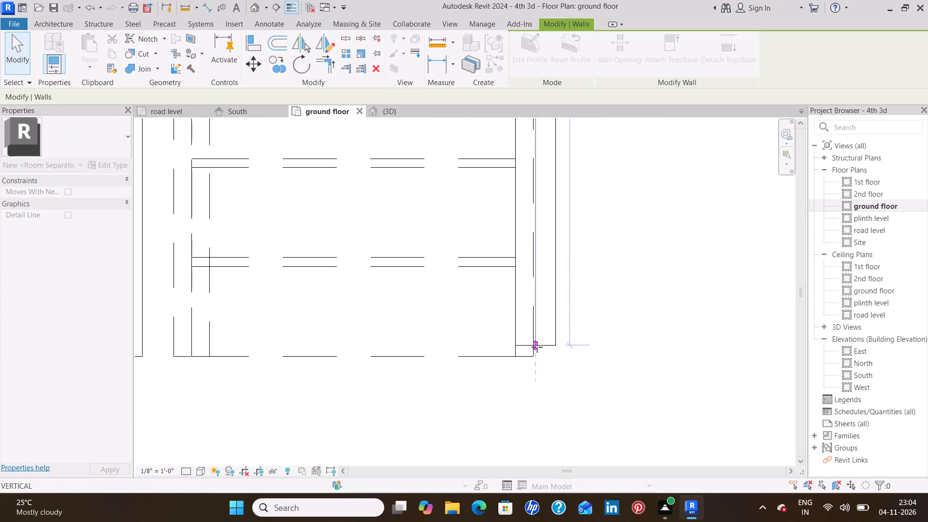
pyautogui.moveTo(537, 347); pyautogui.dragTo(537, 355)
pyautogui.moveTo(537, 355); pyautogui.dragTo(537, 355)
pyautogui.scroll(4, 646, 296)
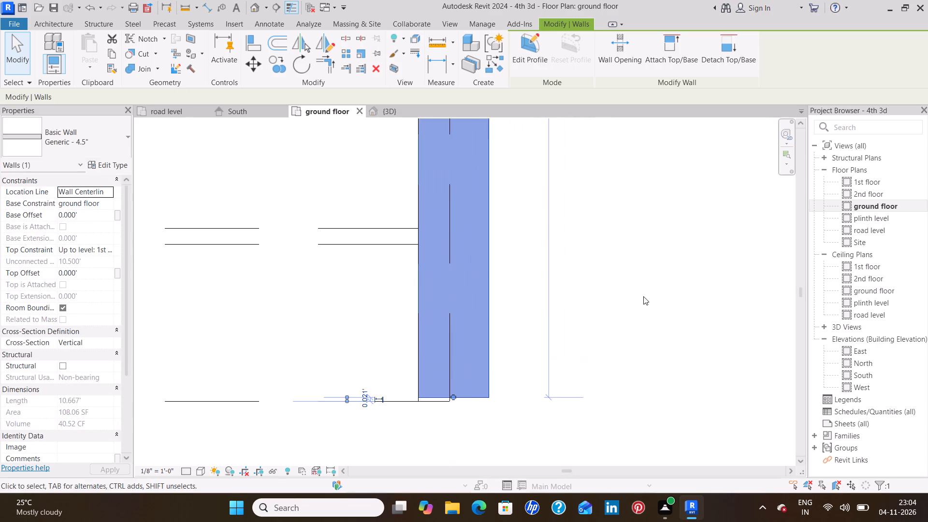
pyautogui.scroll(1, 643, 296)
pyautogui.press('Down')
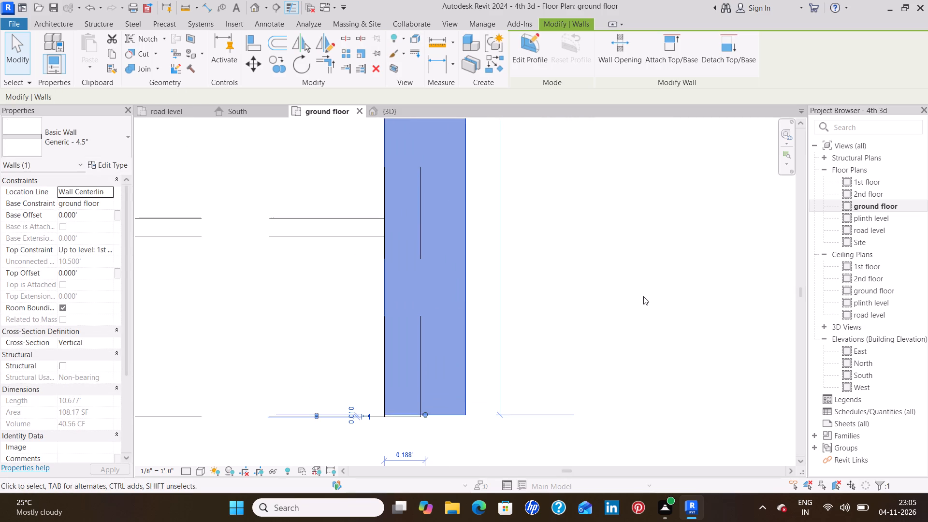
# Nudge the 4.5" partition wall slightly south to align its end with the stair's end, making it about 10.69' long.
pyautogui.press('Down')
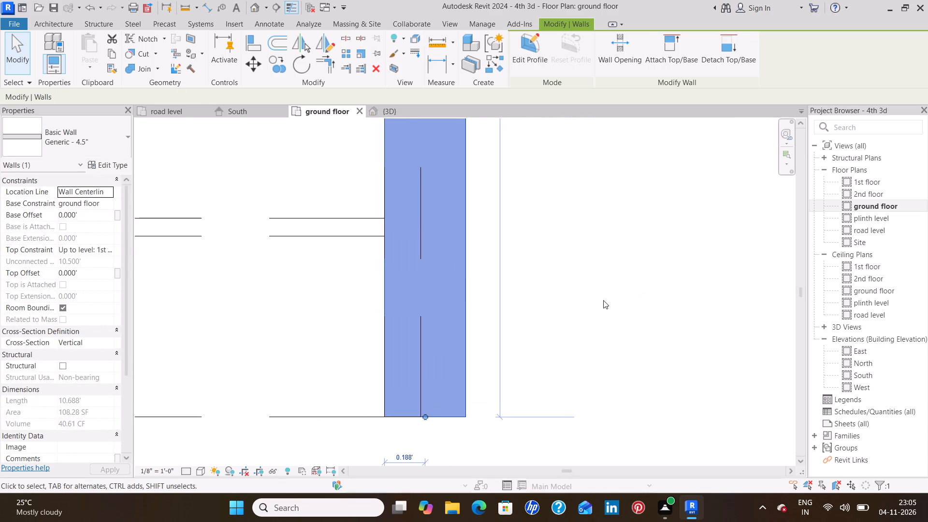
pyautogui.click(603, 300)
# Review the stair and the rest of the ground floor plan.
pyautogui.scroll(-11, 600, 298)
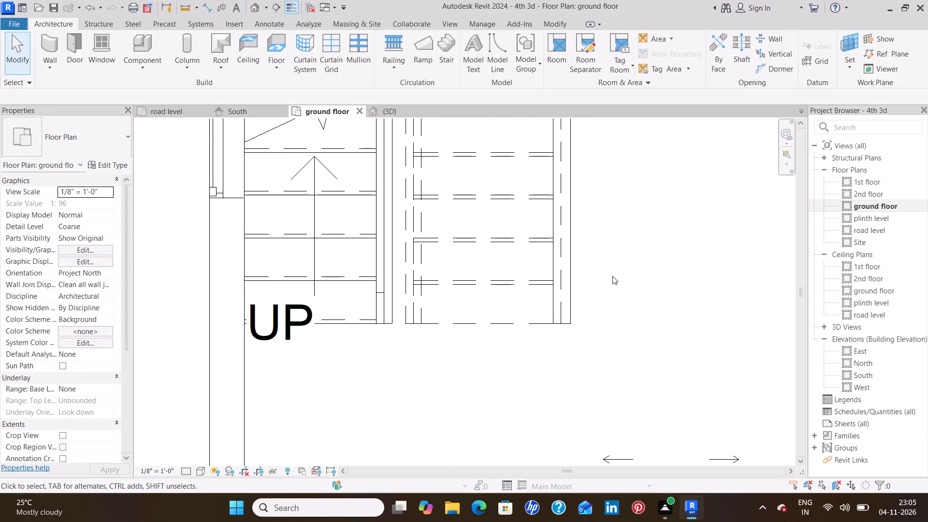
pyautogui.scroll(-2, 601, 202)
pyautogui.moveTo(607, 182); pyautogui.dragTo(589, 361, button='middle')
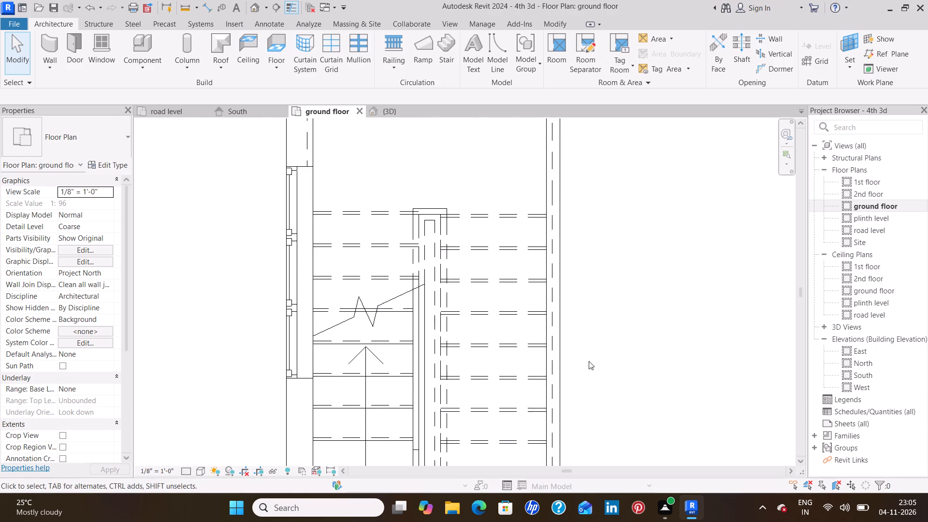
pyautogui.scroll(-5, 589, 359)
pyautogui.moveTo(629, 340); pyautogui.dragTo(460, 216, button='middle')
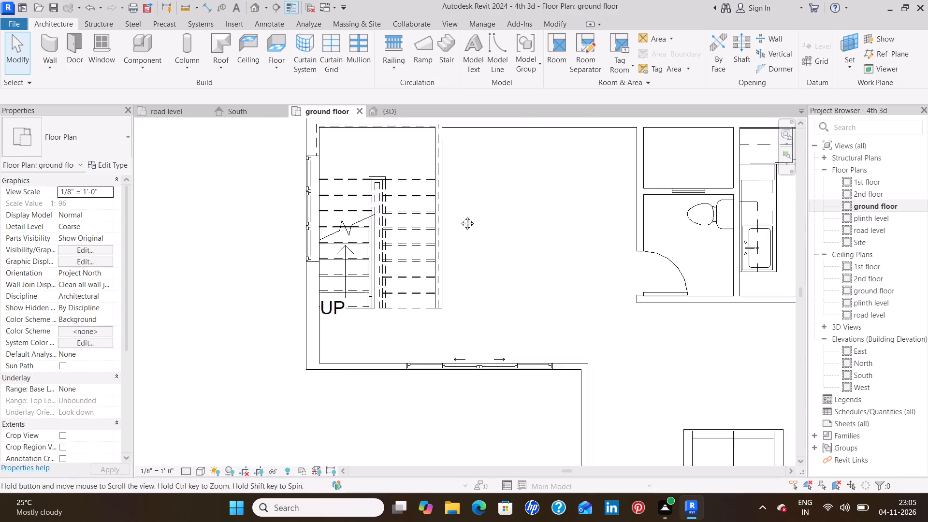
pyautogui.moveTo(460, 216); pyautogui.dragTo(390, 184, button='middle')
pyautogui.scroll(-5, 380, 209)
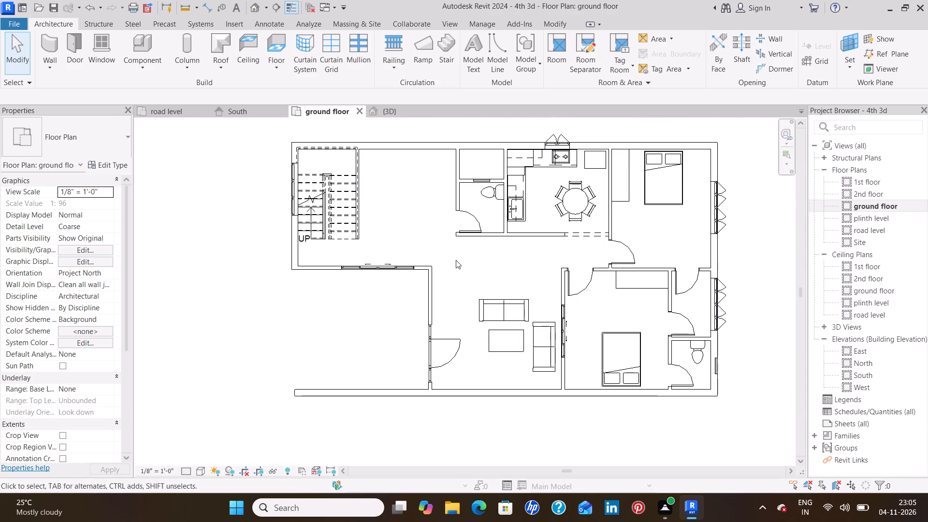
pyautogui.moveTo(457, 260); pyautogui.dragTo(425, 303, button='middle')
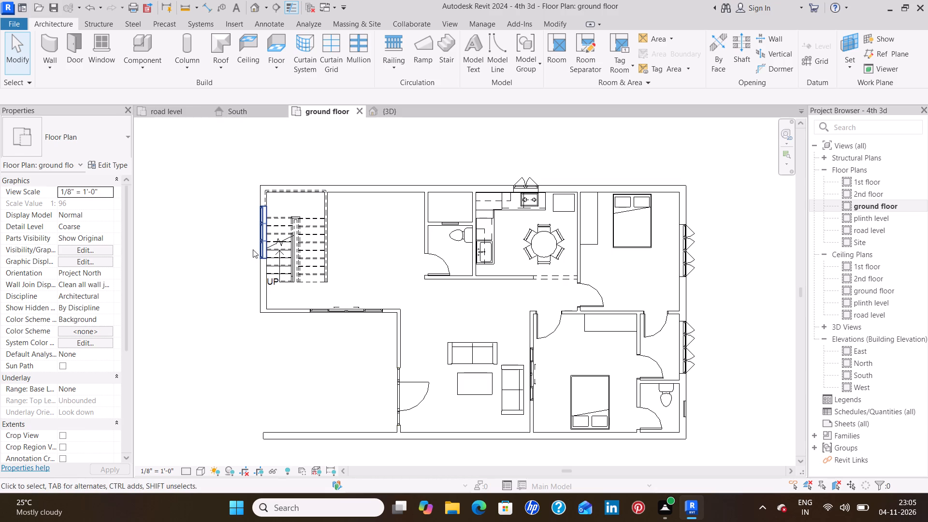
# In the 3D view, set the stair type's Right Support and Left Support to None.
pyautogui.click(382, 108)
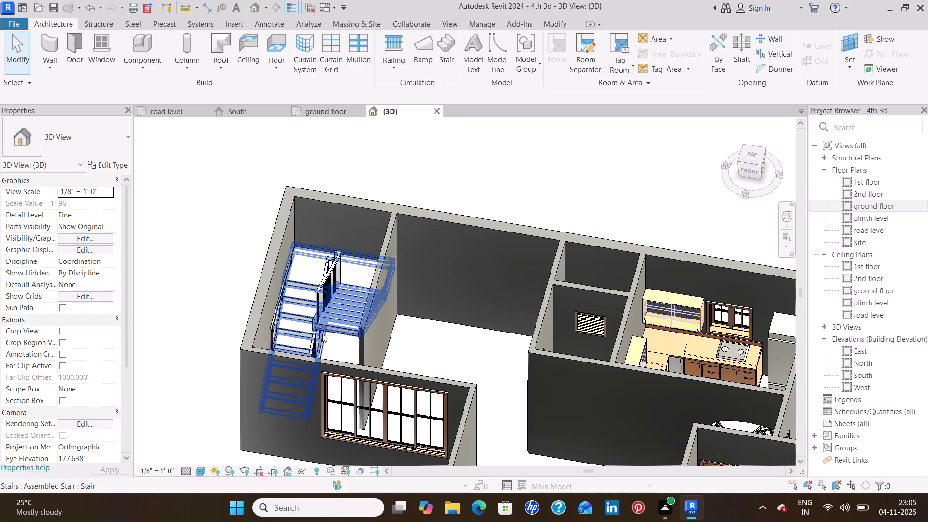
pyautogui.click(331, 323)
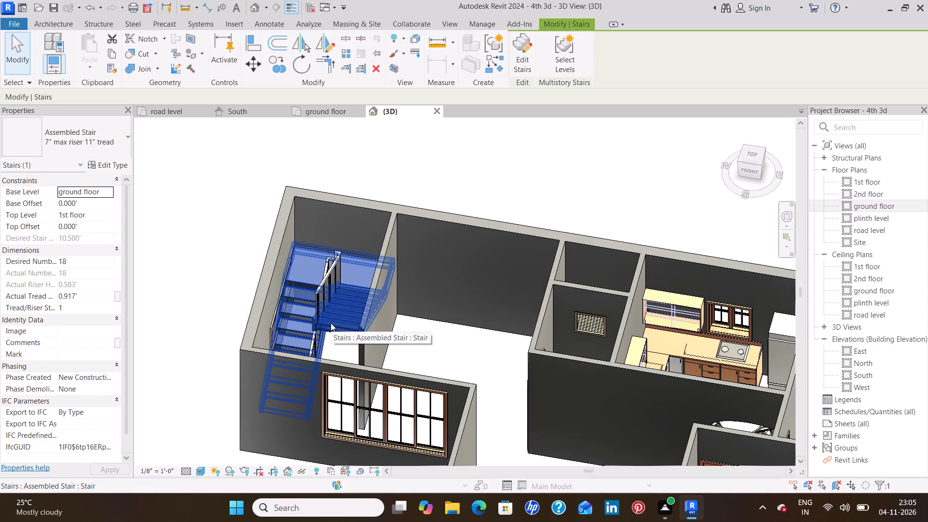
pyautogui.click(117, 164)
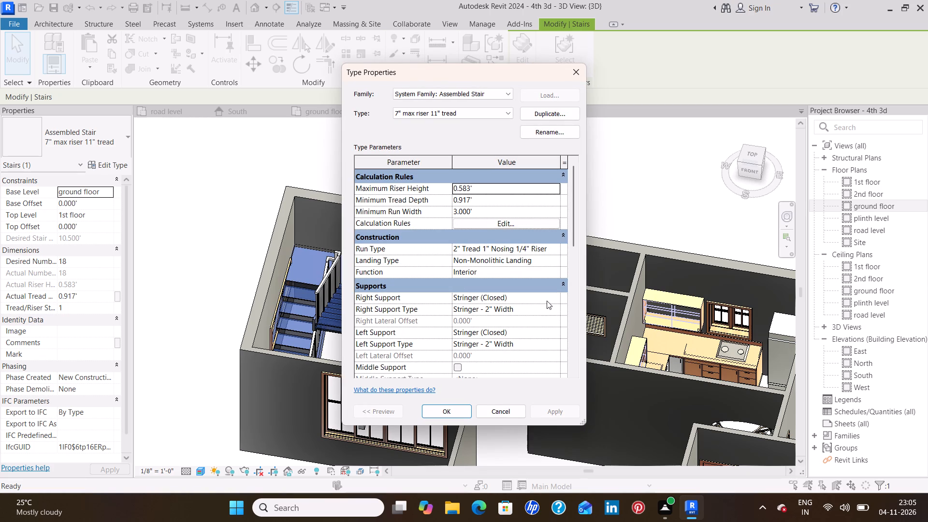
pyautogui.click(560, 301)
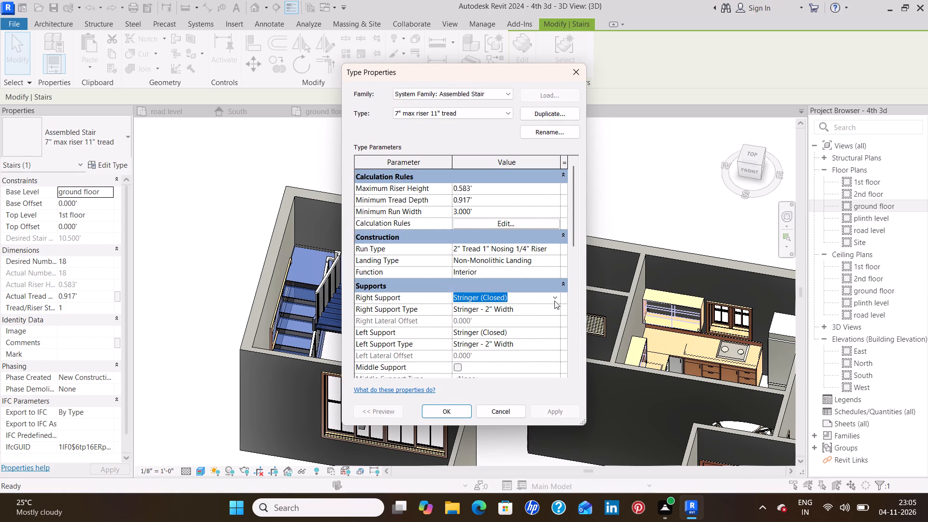
pyautogui.click(555, 301)
pyautogui.click(518, 307)
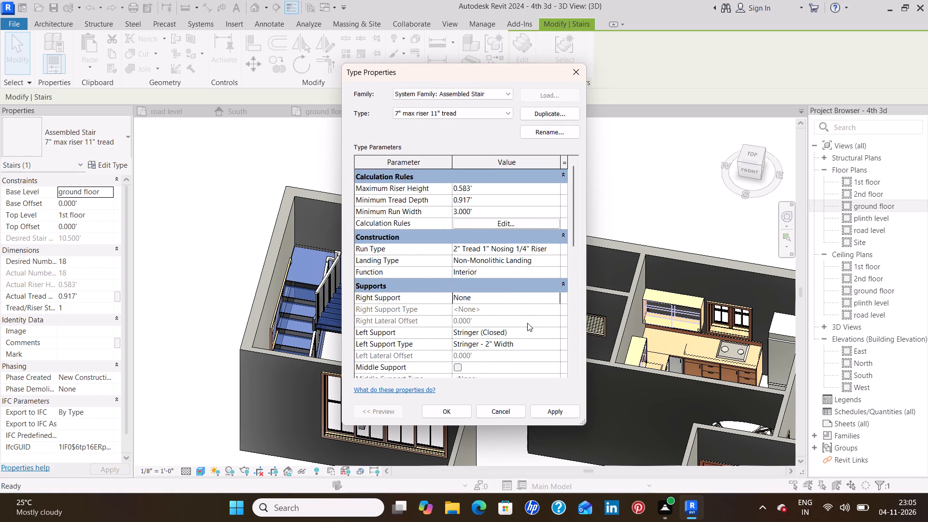
pyautogui.click(555, 335)
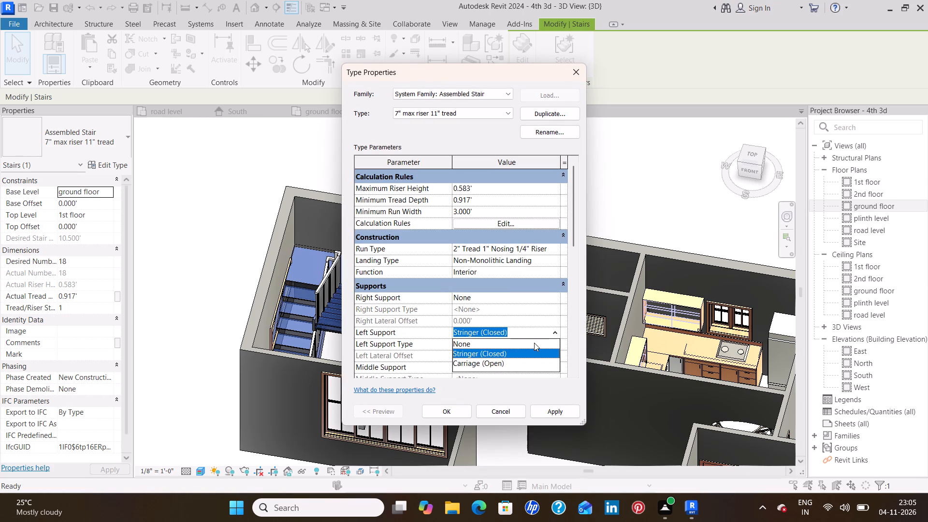
pyautogui.click(533, 347)
pyautogui.click(543, 408)
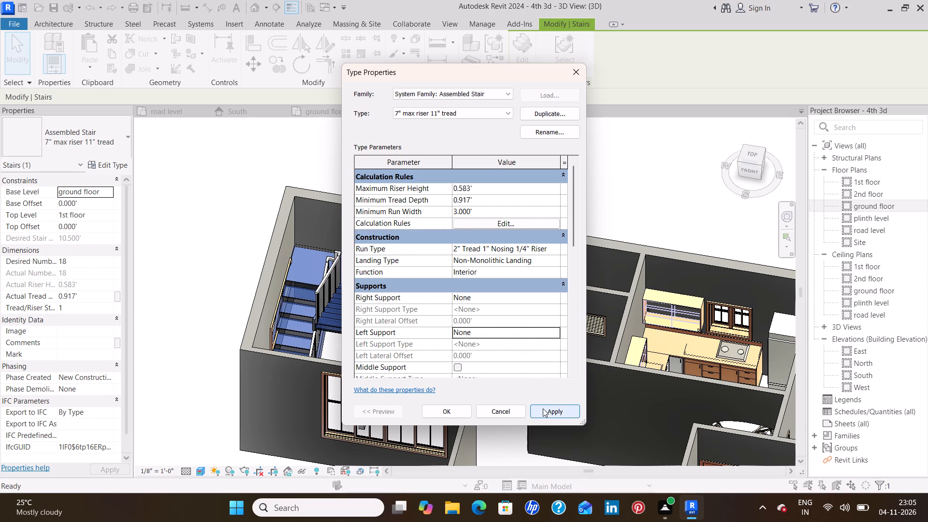
pyautogui.click(462, 411)
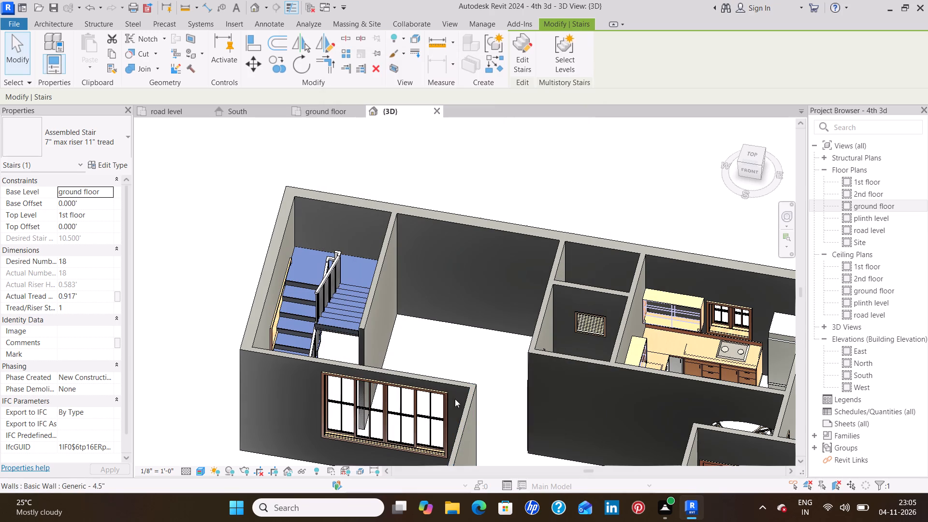
pyautogui.click(470, 162)
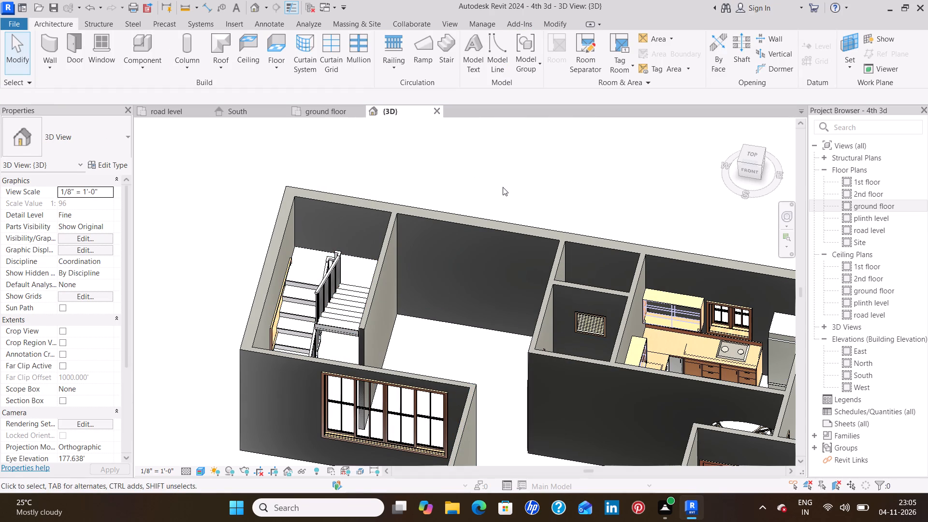
# Change the stair's remaining inner railing to the Glass Panel - Bottom Fill type.
pyautogui.click(330, 273)
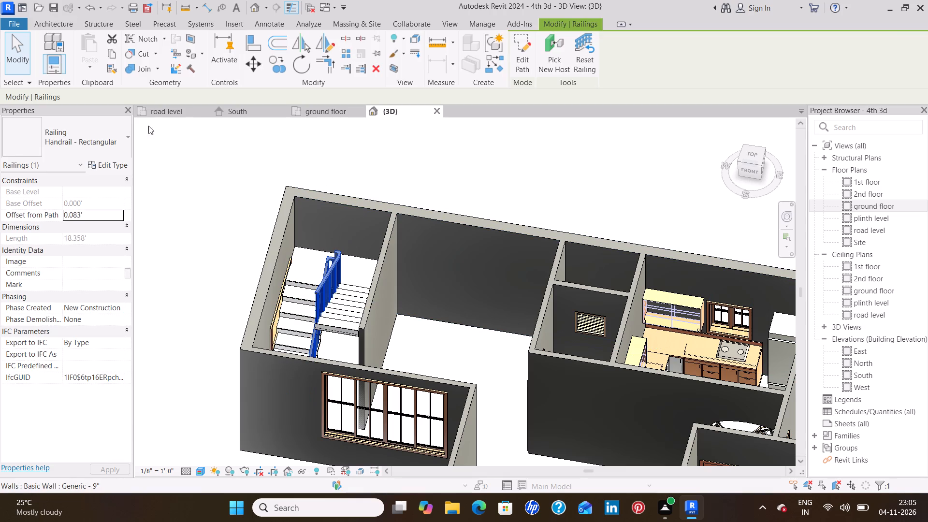
pyautogui.click(118, 139)
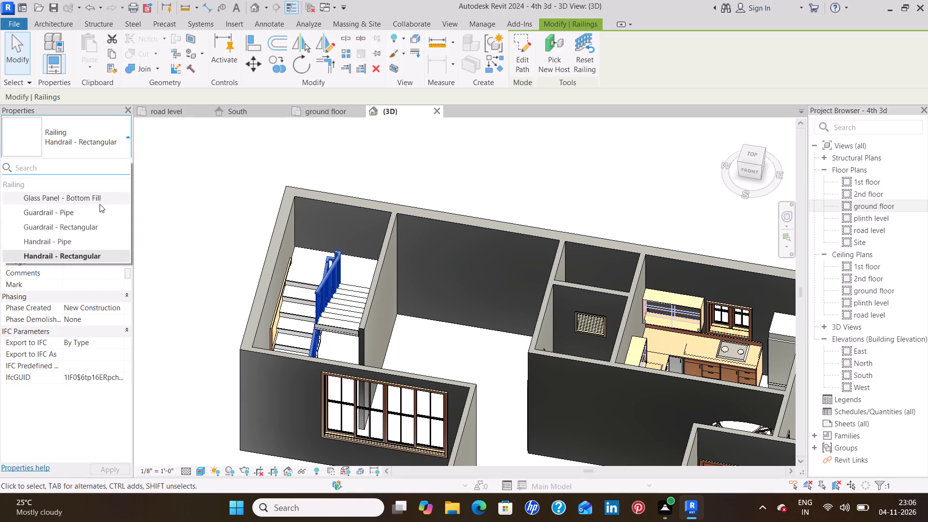
pyautogui.scroll(3, 80, 204)
pyautogui.click(78, 200)
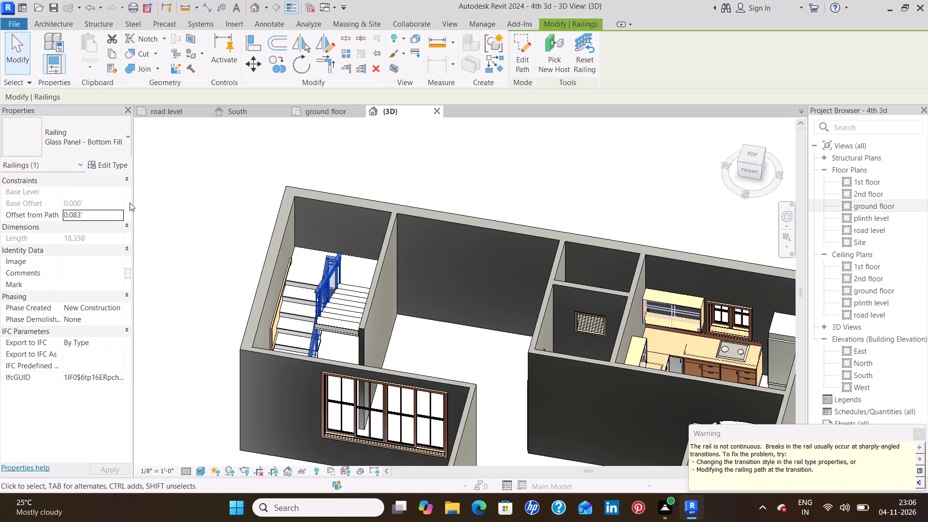
pyautogui.click(139, 192)
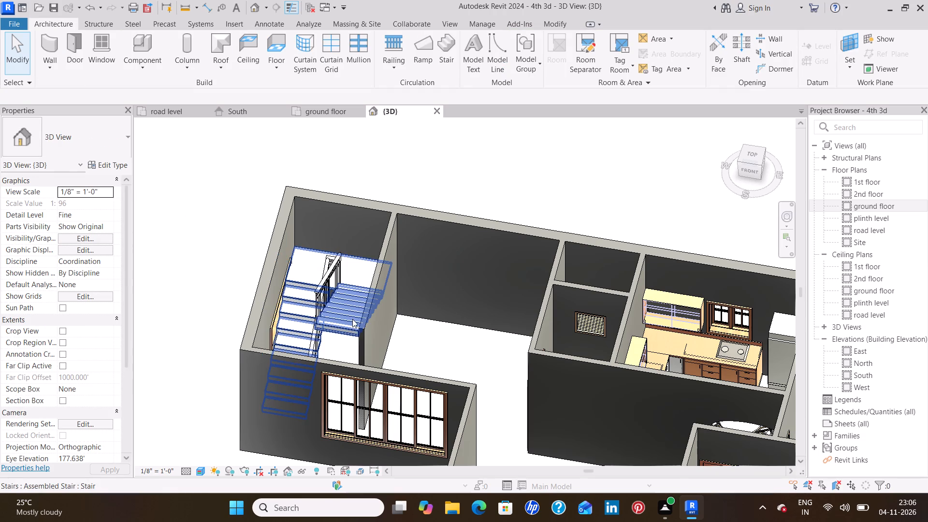
# Examine the stair flights, landing and glass railing in 3D from several angles above.
pyautogui.scroll(9, 352, 319)
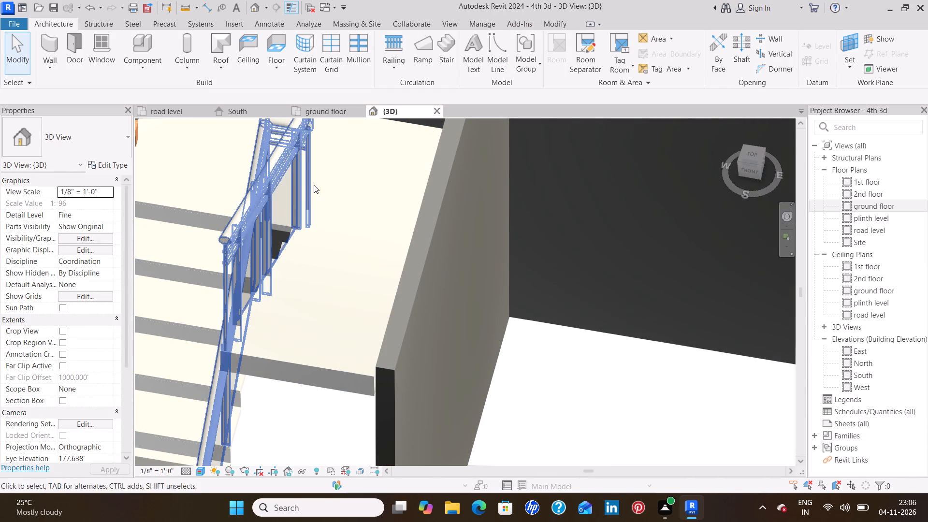
pyautogui.scroll(-8, 337, 220)
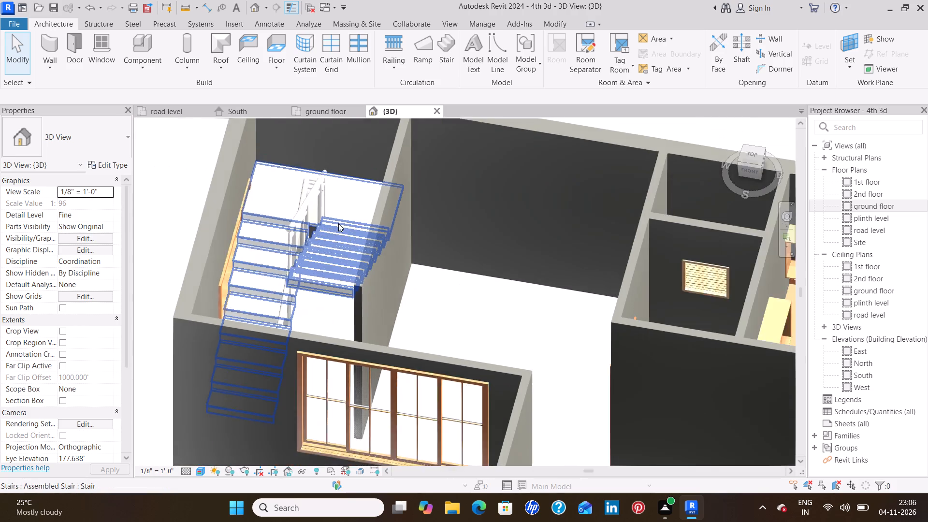
pyautogui.scroll(-1, 338, 223)
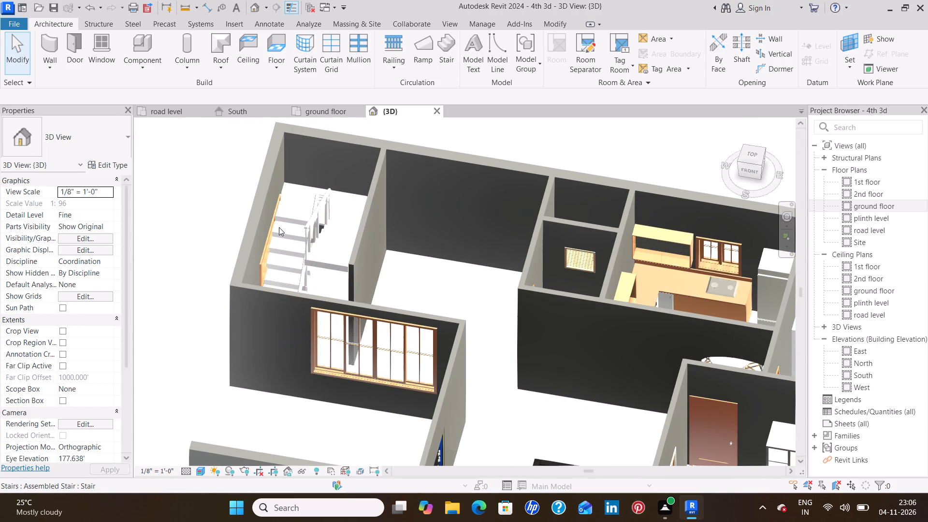
pyautogui.keyDown('shift'); pyautogui.middleClick(279, 227); pyautogui.keyUp('shift')
pyautogui.keyDown('shift'); pyautogui.moveTo(279, 227); pyautogui.dragTo(300, 236, button='middle'); pyautogui.keyUp('shift')
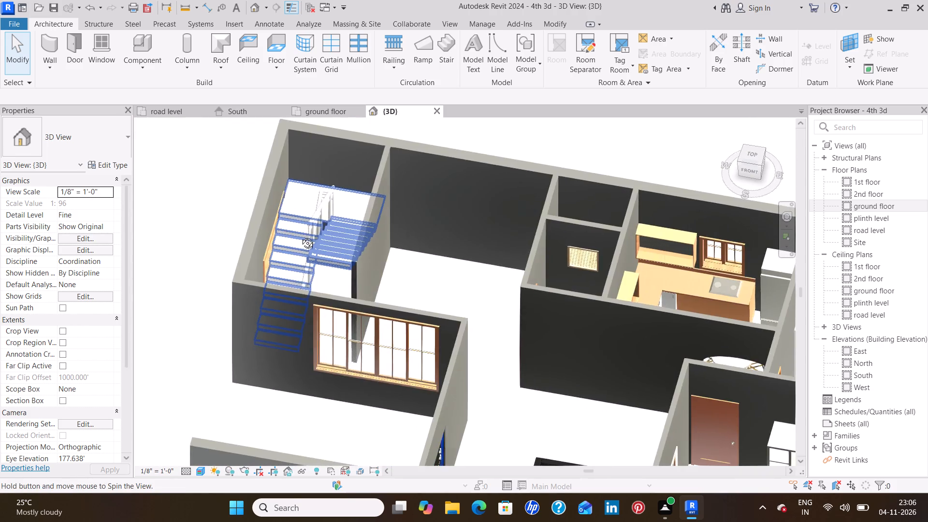
pyautogui.keyDown('shift'); pyautogui.moveTo(300, 236); pyautogui.dragTo(332, 266, button='middle'); pyautogui.keyUp('shift')
pyautogui.moveTo(331, 364); pyautogui.dragTo(336, 364, button='middle')
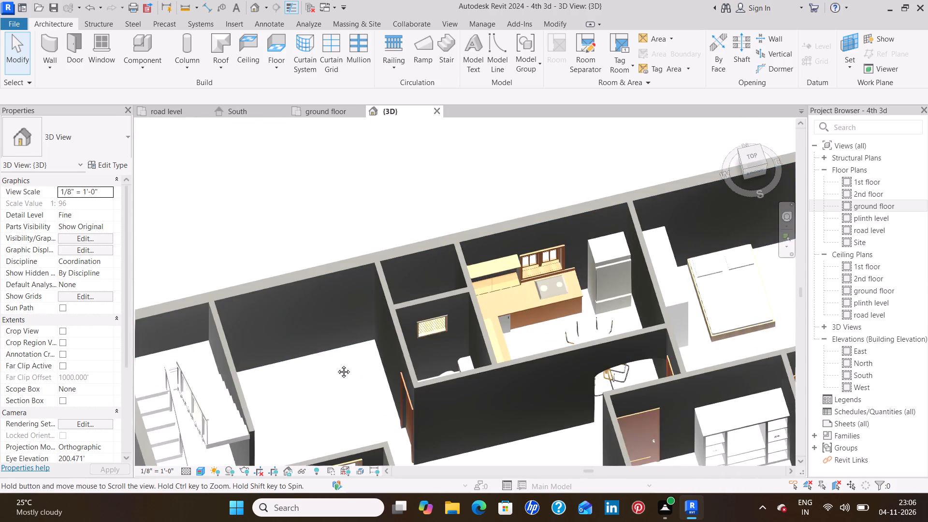
pyautogui.moveTo(336, 364); pyautogui.dragTo(525, 214, button='middle')
pyautogui.scroll(3, 306, 276)
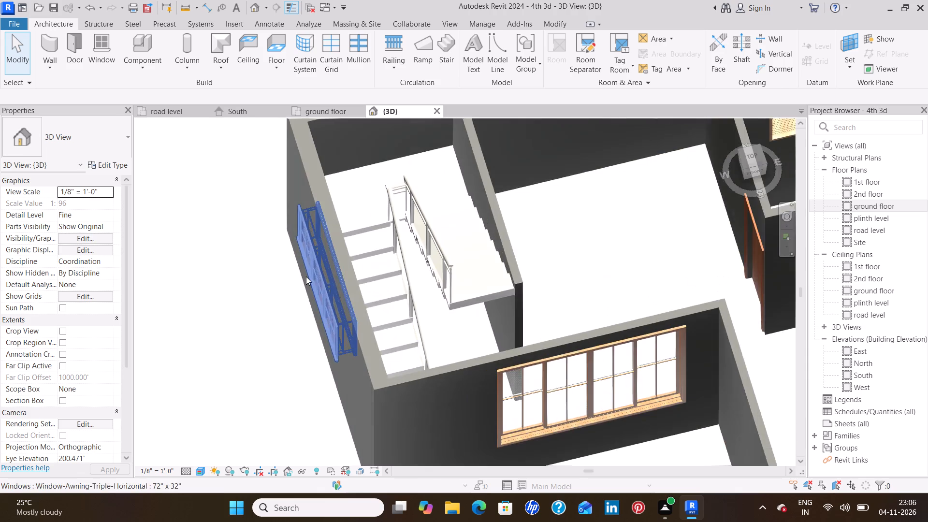
pyautogui.scroll(4, 306, 276)
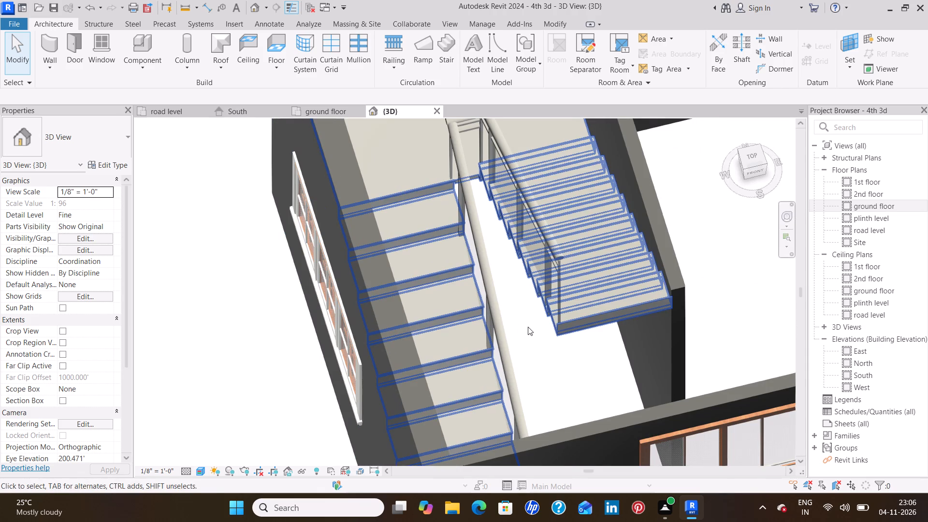
pyautogui.keyDown('shift'); pyautogui.moveTo(537, 330); pyautogui.dragTo(565, 315, button='middle'); pyautogui.keyUp('shift')
pyautogui.moveTo(592, 375); pyautogui.dragTo(600, 131, button='middle')
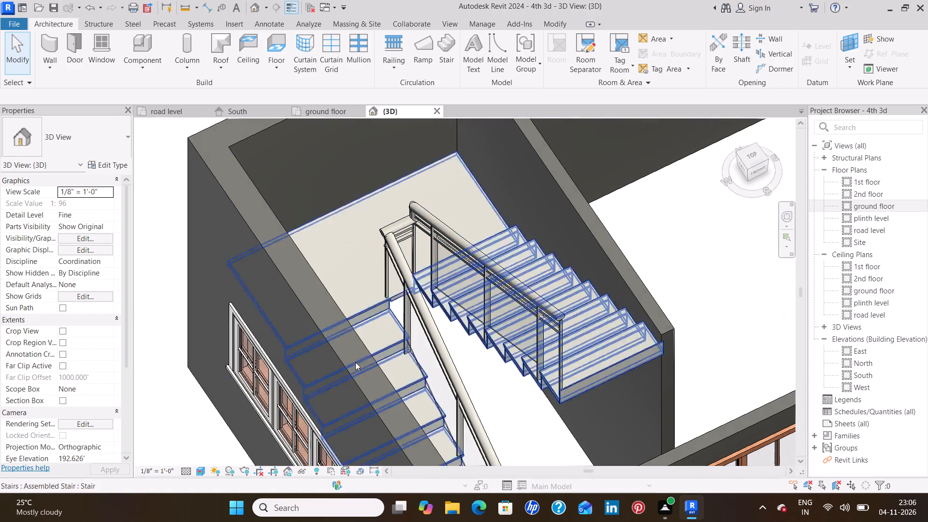
pyautogui.scroll(4, 306, 392)
pyautogui.moveTo(308, 394); pyautogui.dragTo(308, 394, button='middle')
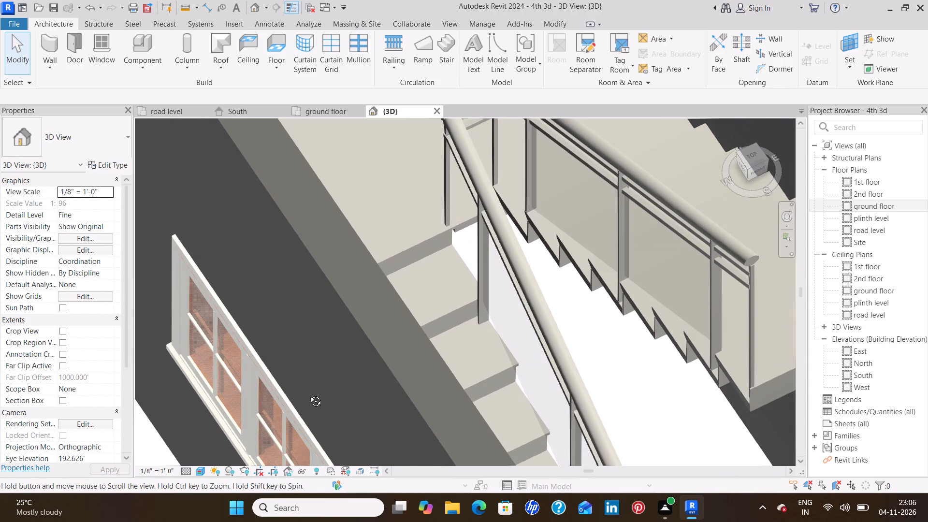
pyautogui.moveTo(308, 394); pyautogui.dragTo(356, 365, button='middle')
pyautogui.scroll(-6, 477, 360)
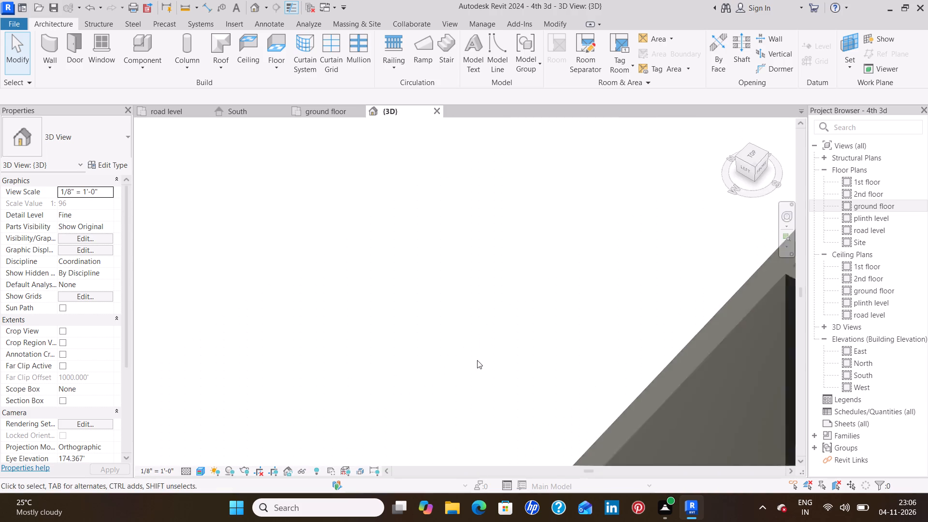
pyautogui.scroll(-2, 477, 360)
# Examine the stair and house in 3D from the left side, from below and from the front.
pyautogui.click(746, 171)
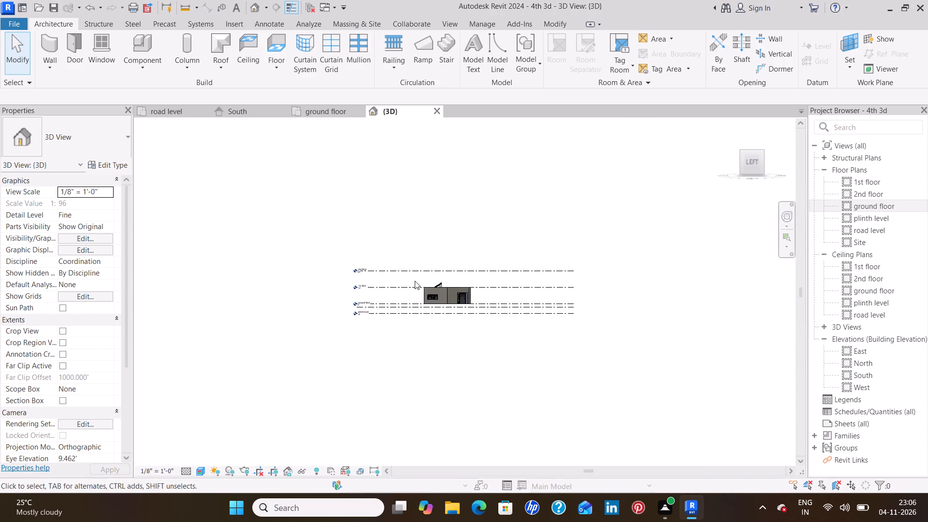
pyautogui.scroll(19, 420, 293)
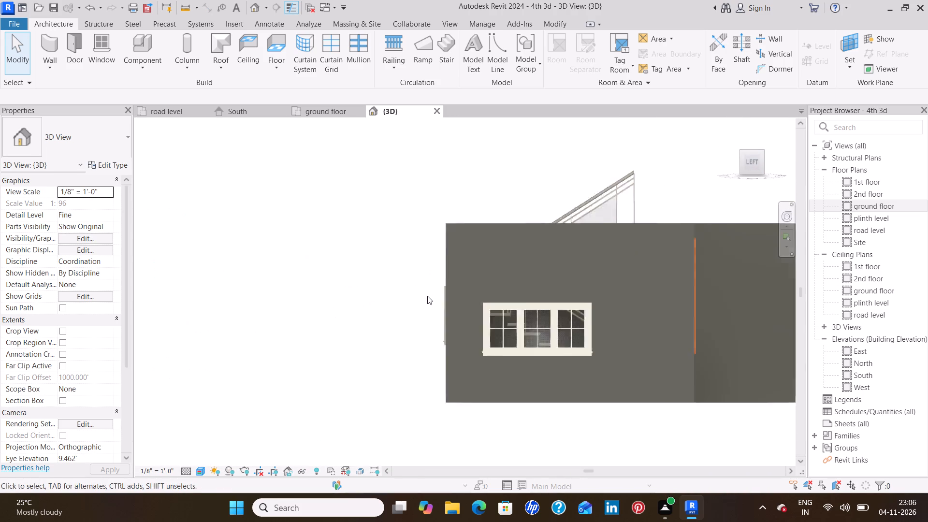
pyautogui.scroll(5, 427, 296)
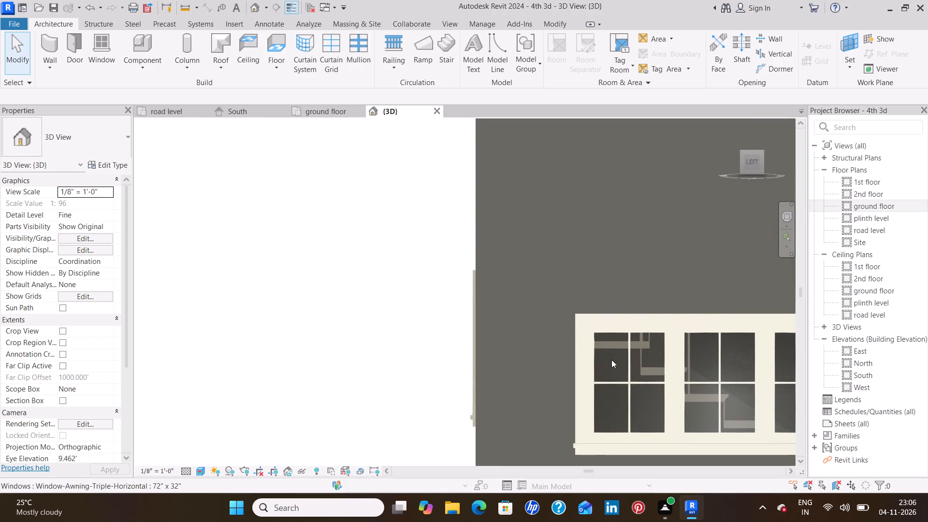
pyautogui.keyDown('shift'); pyautogui.moveTo(611, 360); pyautogui.dragTo(461, 251, button='middle'); pyautogui.keyUp('shift')
pyautogui.keyDown('shift'); pyautogui.scroll(1, 461, 251); pyautogui.keyUp('shift')
pyautogui.scroll(-6, 461, 251)
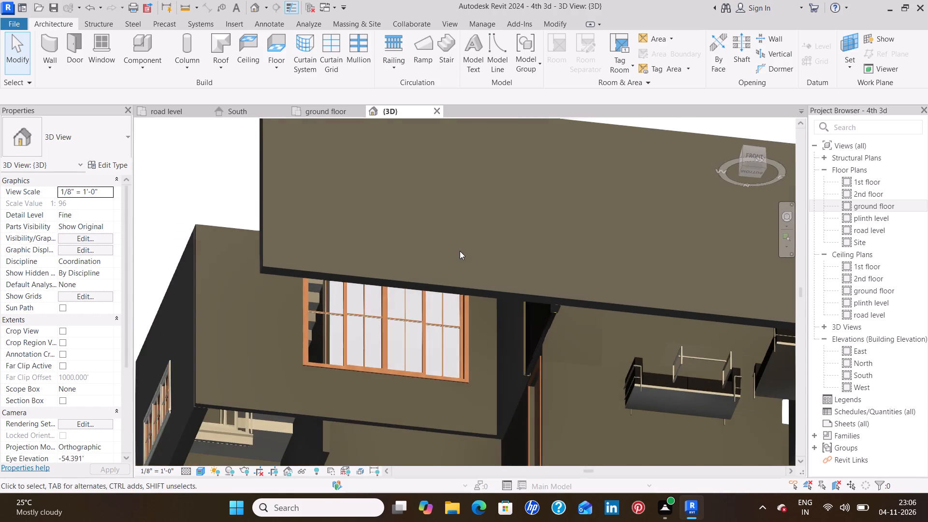
pyautogui.scroll(-2, 460, 251)
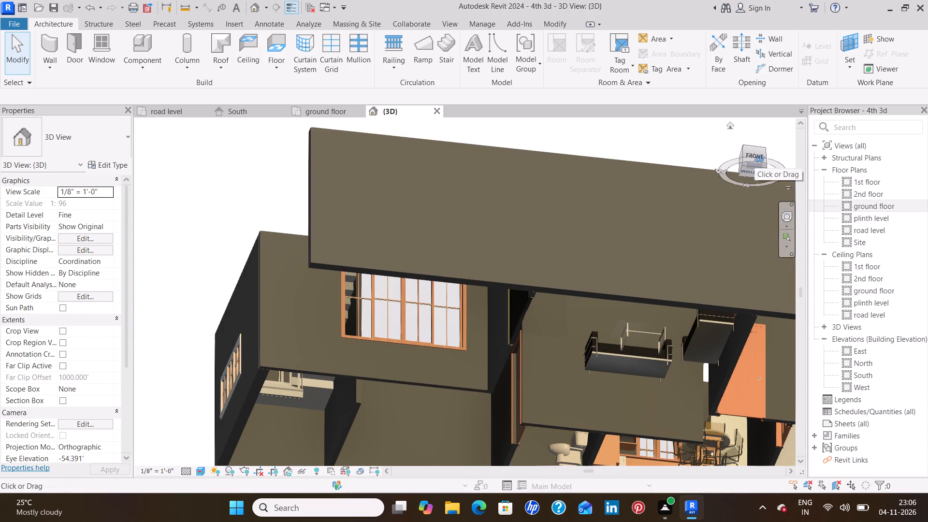
pyautogui.click(749, 154)
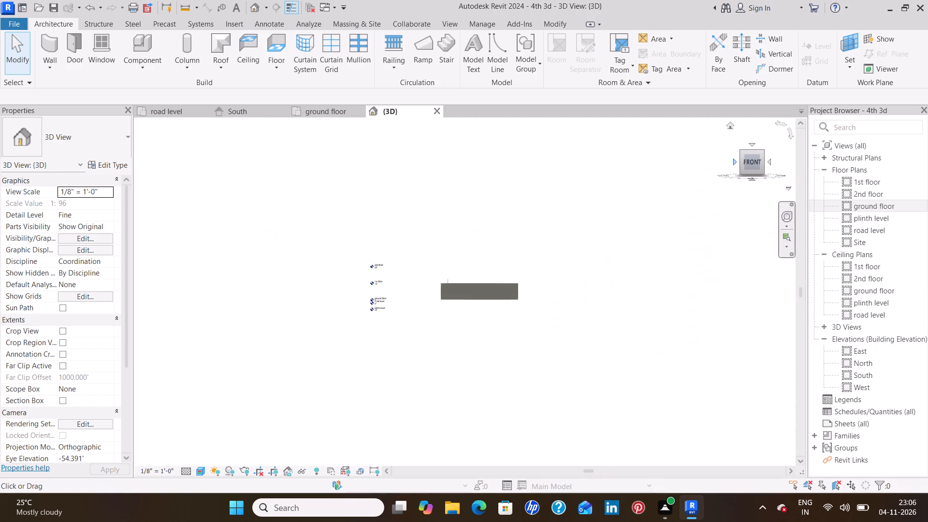
# In the left-side 3D view, nudge the 72" x 32" triple awning window upward to a sill height of 4.5'.
pyautogui.click(735, 163)
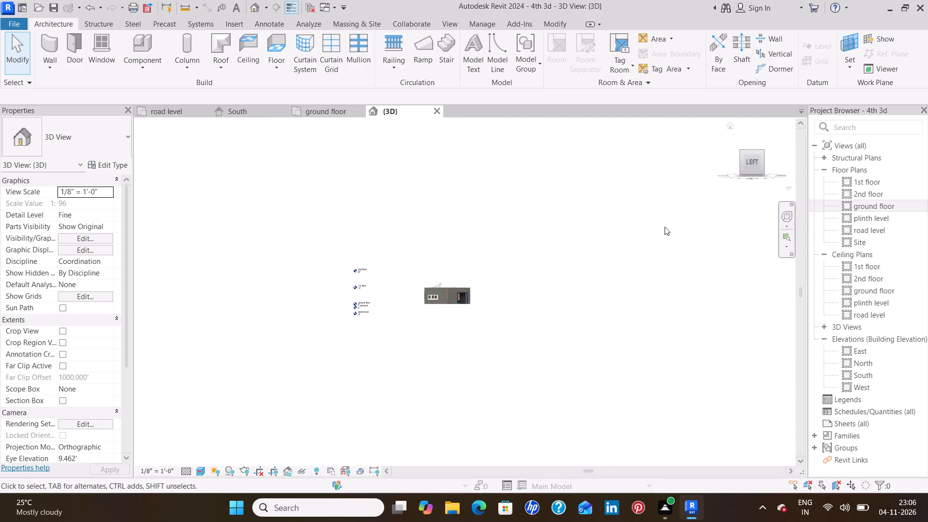
pyautogui.scroll(5, 434, 292)
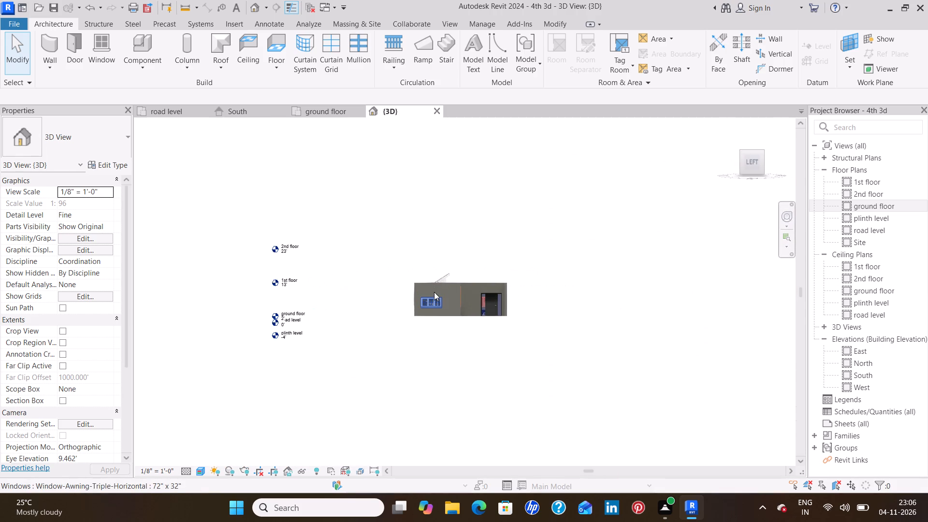
pyautogui.scroll(6, 434, 292)
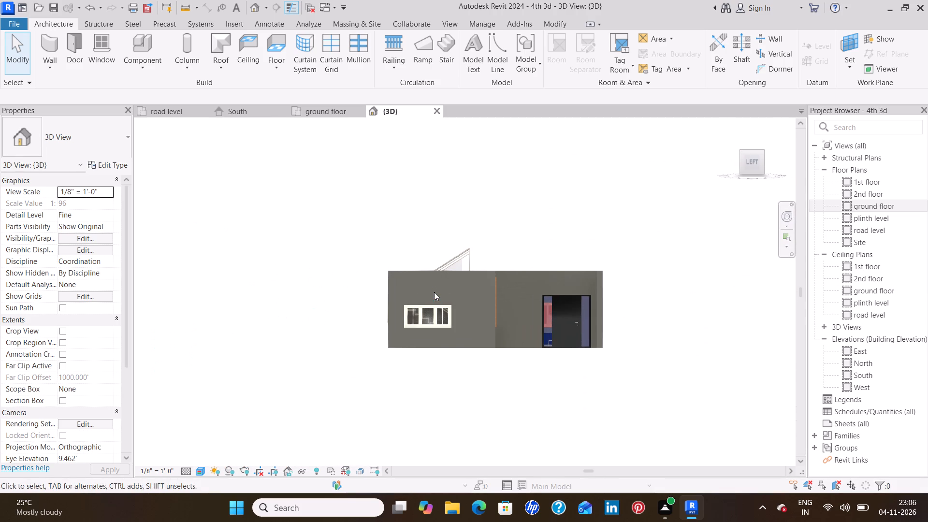
pyautogui.scroll(5, 434, 292)
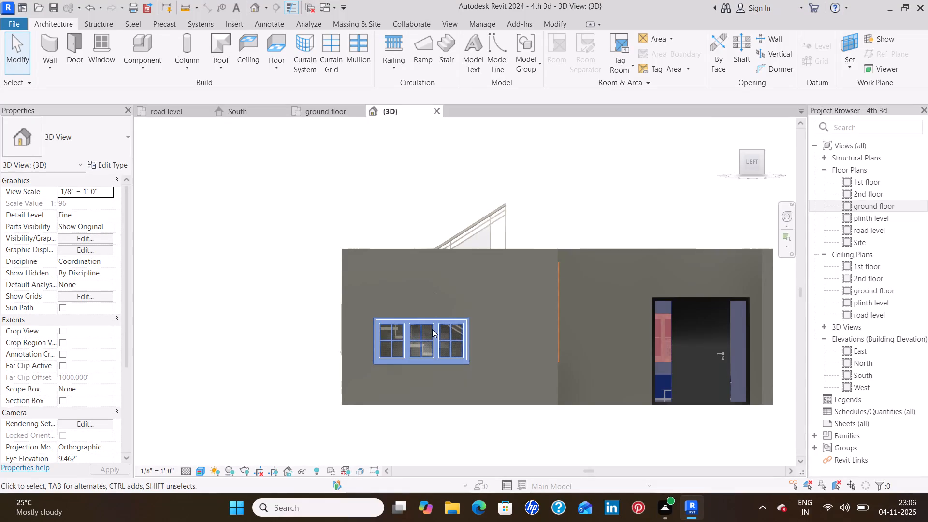
pyautogui.scroll(3, 432, 329)
pyautogui.click(434, 317)
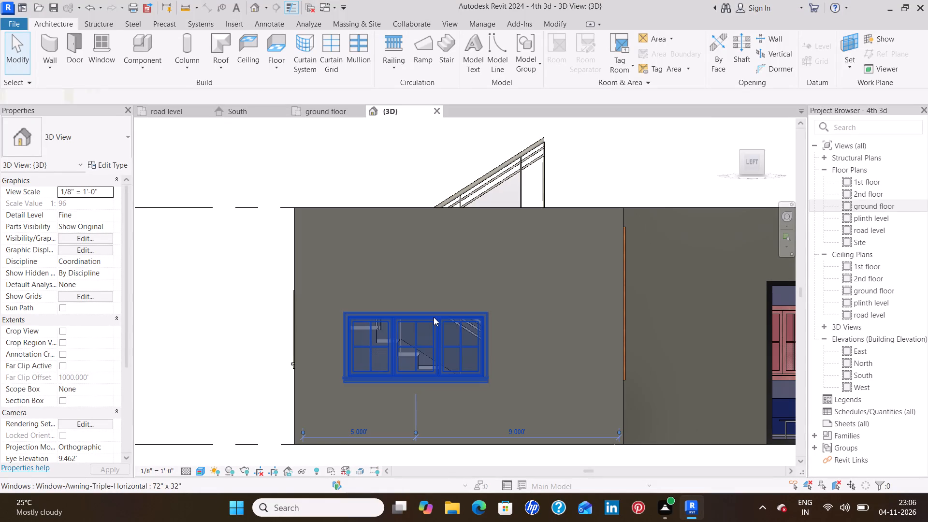
pyautogui.press('Up')
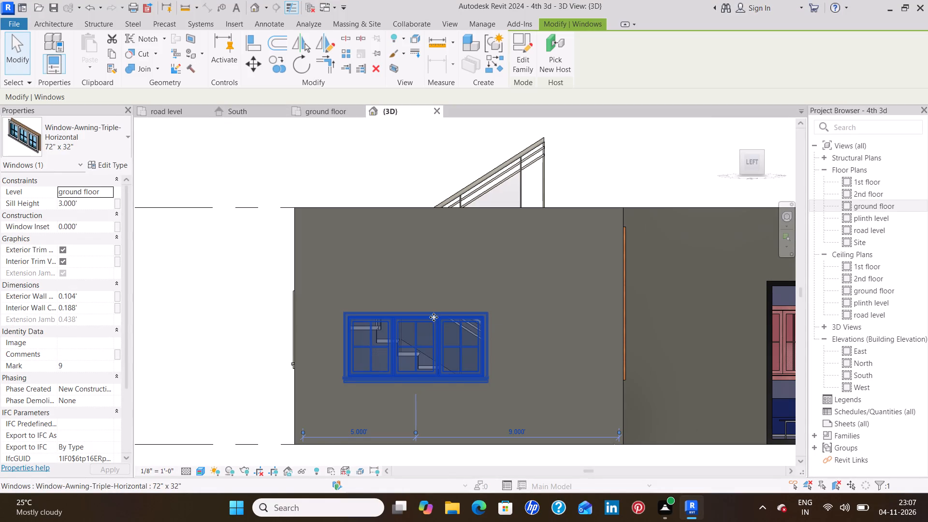
pyautogui.press('Up')
pyautogui.press('Up')
pyautogui.press('Up')
pyautogui.press('Up')
pyautogui.press('Up')
pyautogui.press('Up')
pyautogui.press('Up')
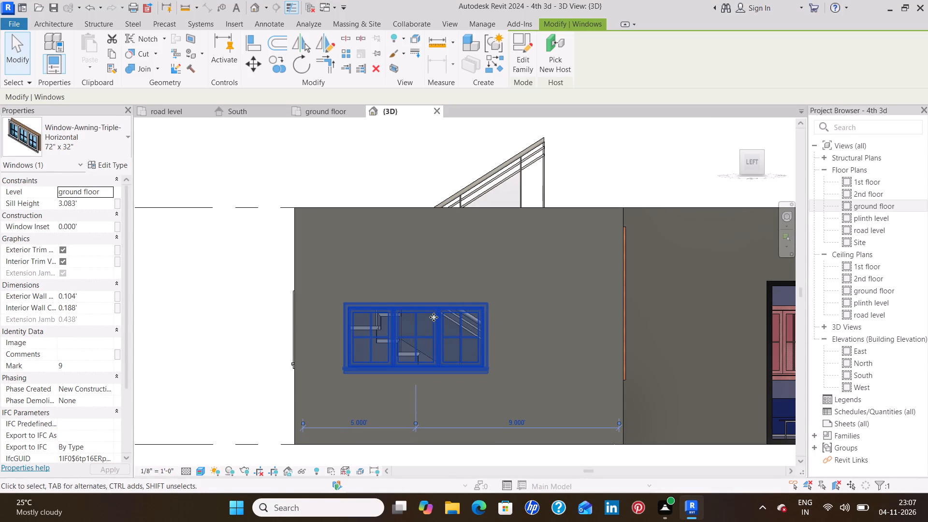
pyautogui.press('Up')
pyautogui.press('Up')
pyautogui.press('Up')
pyautogui.press('Up')
pyautogui.press('Up')
pyautogui.press('Up')
pyautogui.press('Up')
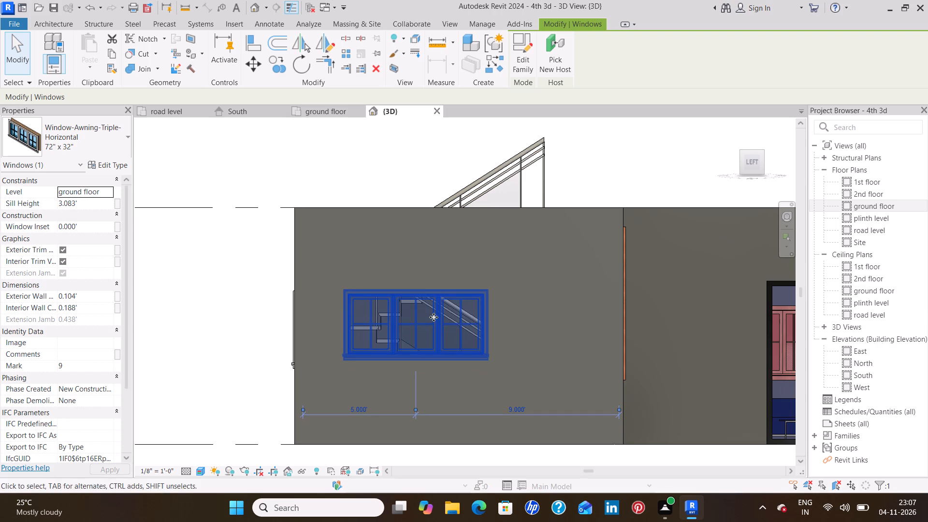
pyautogui.press('Up')
pyautogui.press('Up')
pyautogui.press('Up')
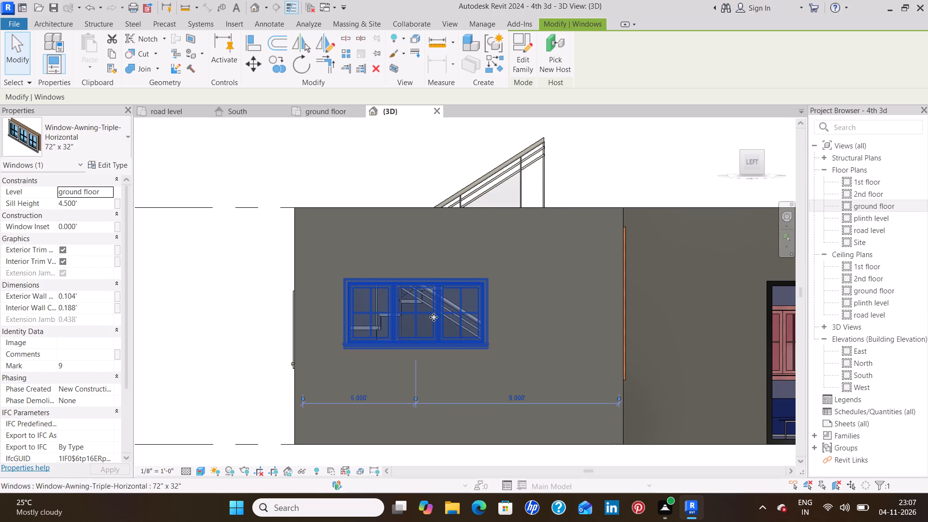
pyautogui.press('Escape')
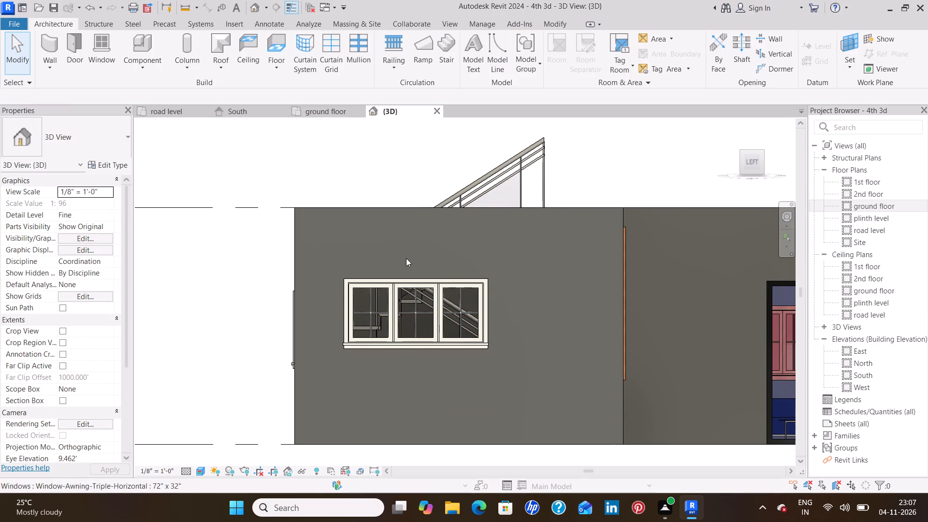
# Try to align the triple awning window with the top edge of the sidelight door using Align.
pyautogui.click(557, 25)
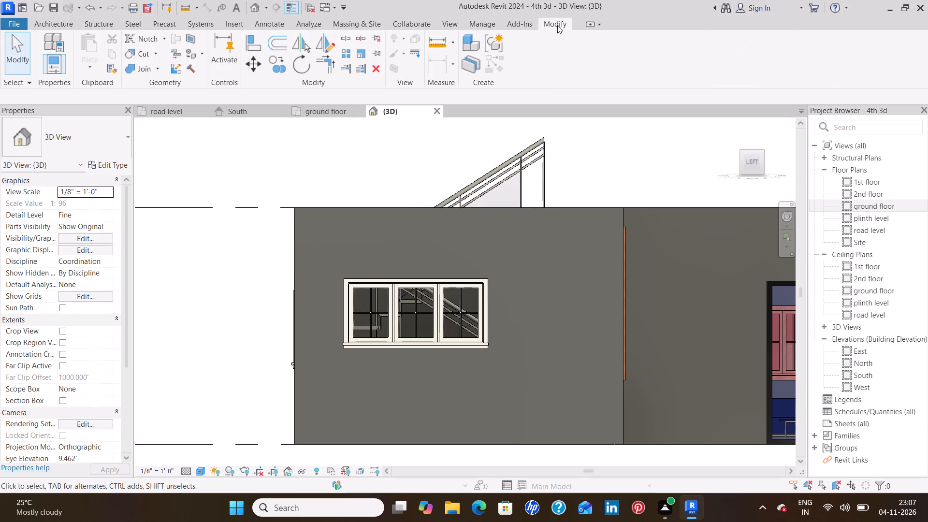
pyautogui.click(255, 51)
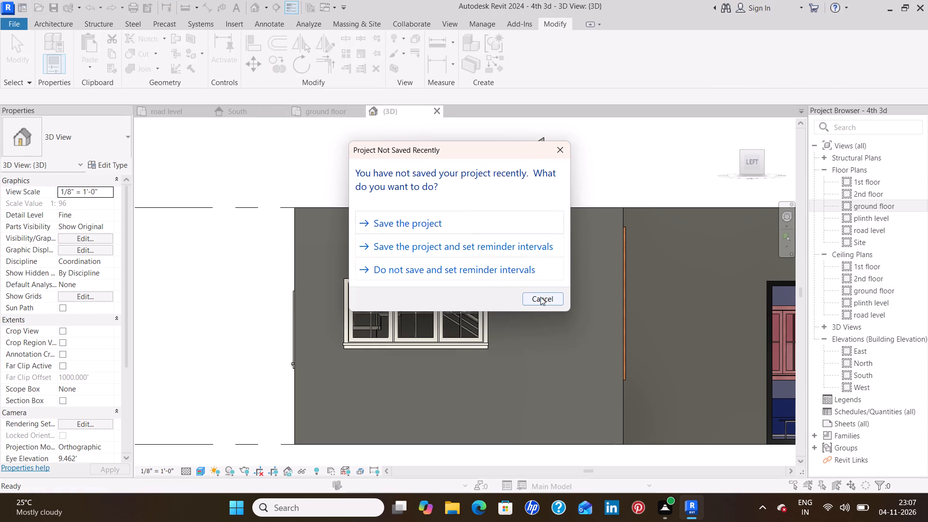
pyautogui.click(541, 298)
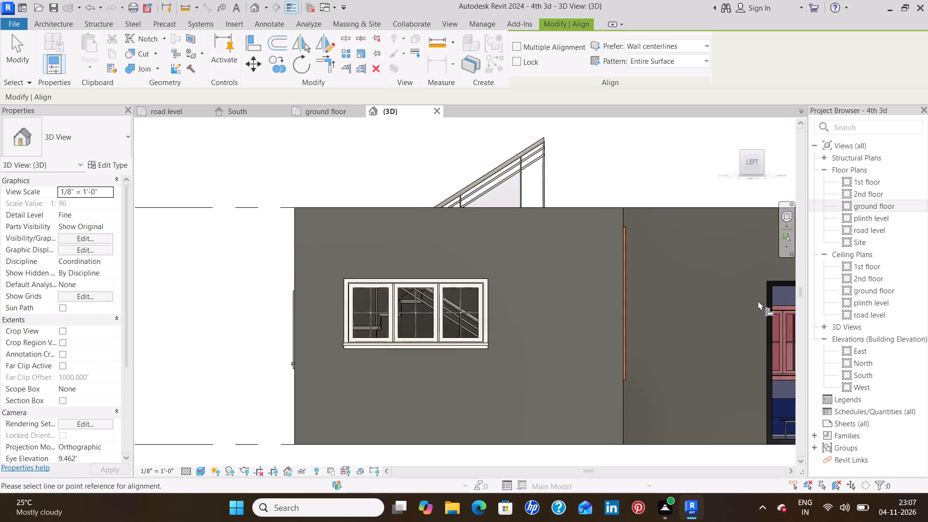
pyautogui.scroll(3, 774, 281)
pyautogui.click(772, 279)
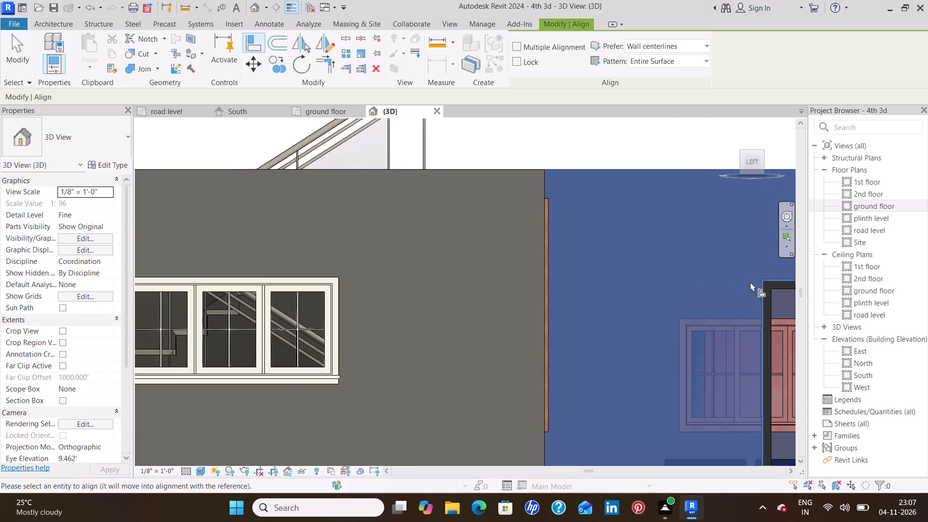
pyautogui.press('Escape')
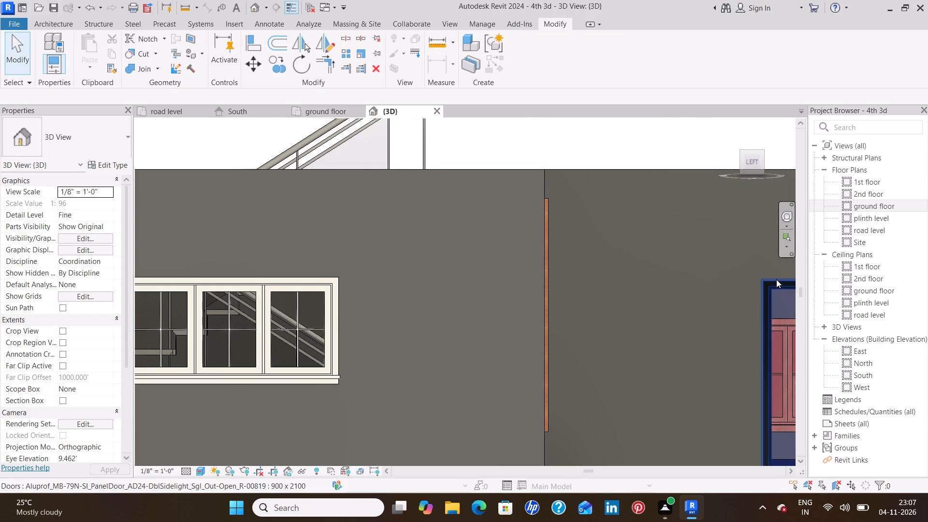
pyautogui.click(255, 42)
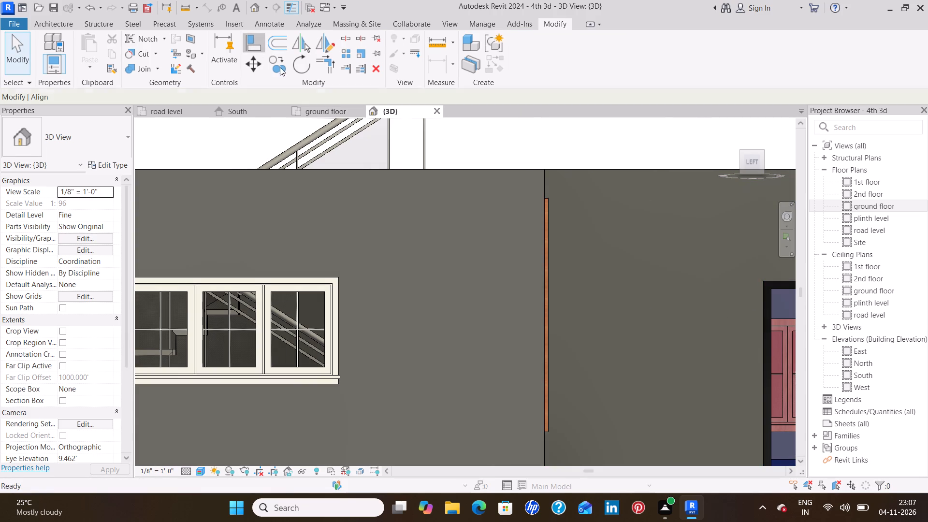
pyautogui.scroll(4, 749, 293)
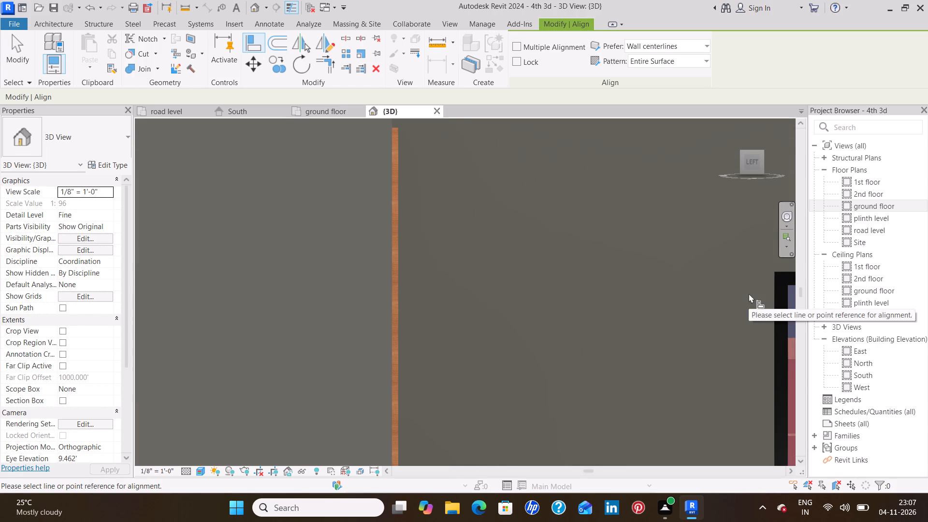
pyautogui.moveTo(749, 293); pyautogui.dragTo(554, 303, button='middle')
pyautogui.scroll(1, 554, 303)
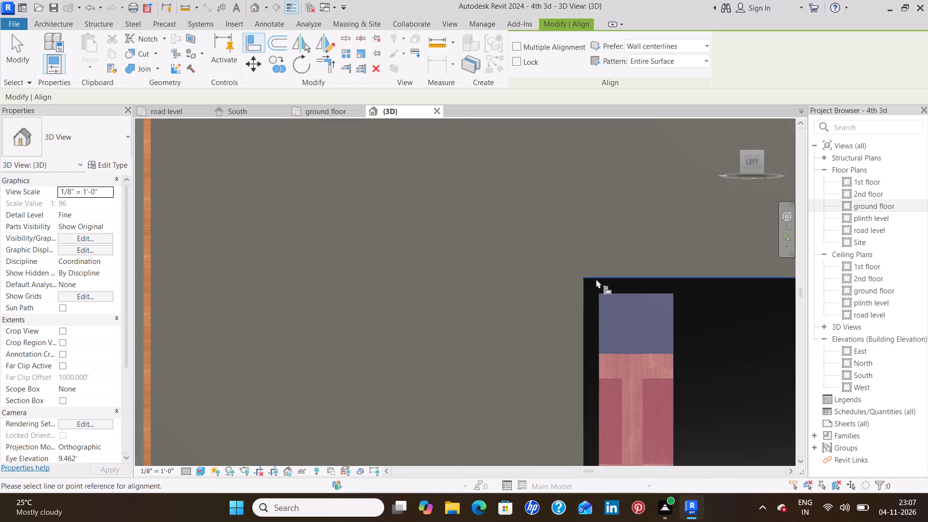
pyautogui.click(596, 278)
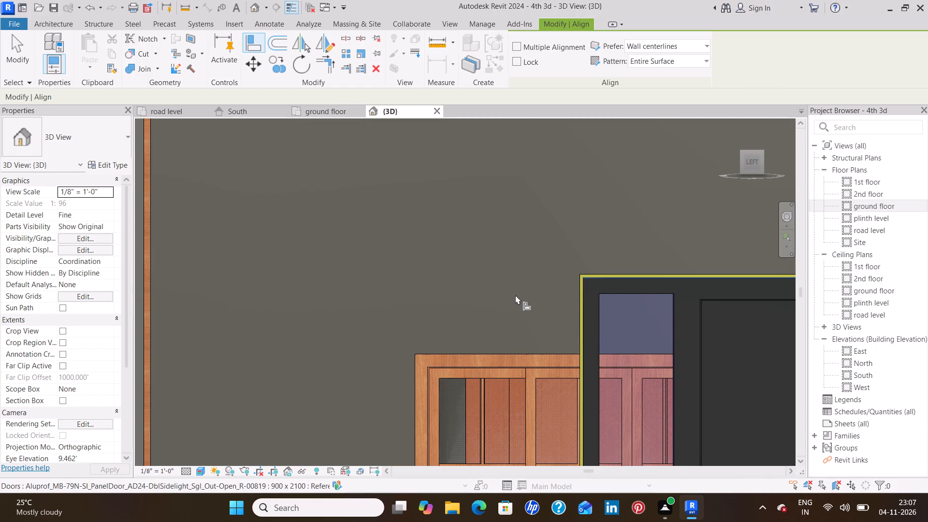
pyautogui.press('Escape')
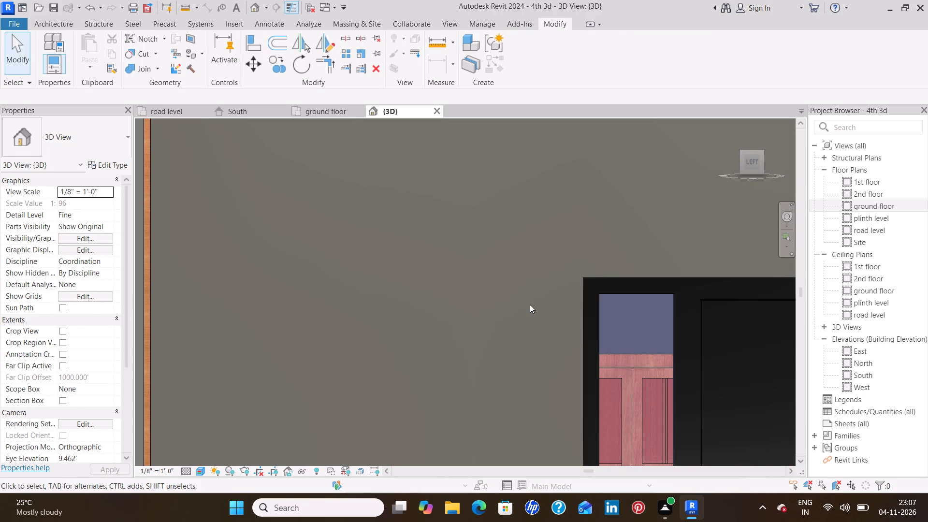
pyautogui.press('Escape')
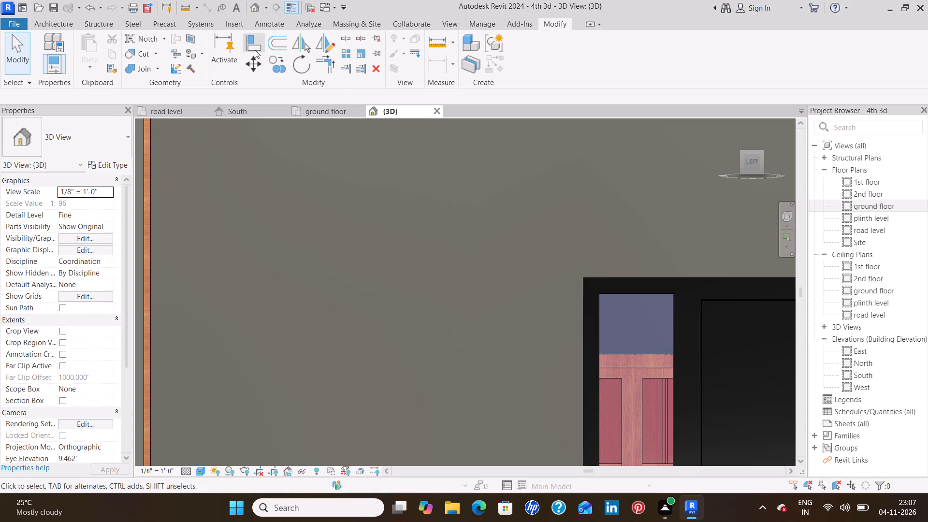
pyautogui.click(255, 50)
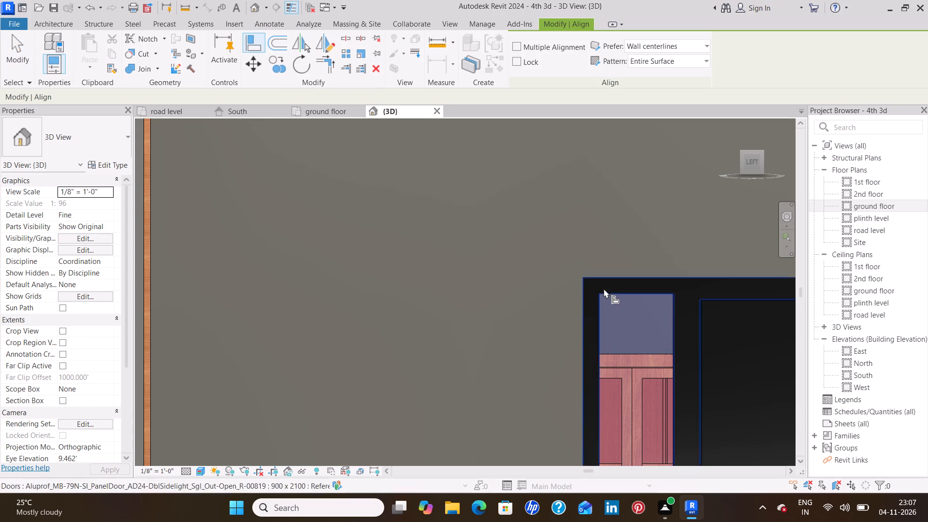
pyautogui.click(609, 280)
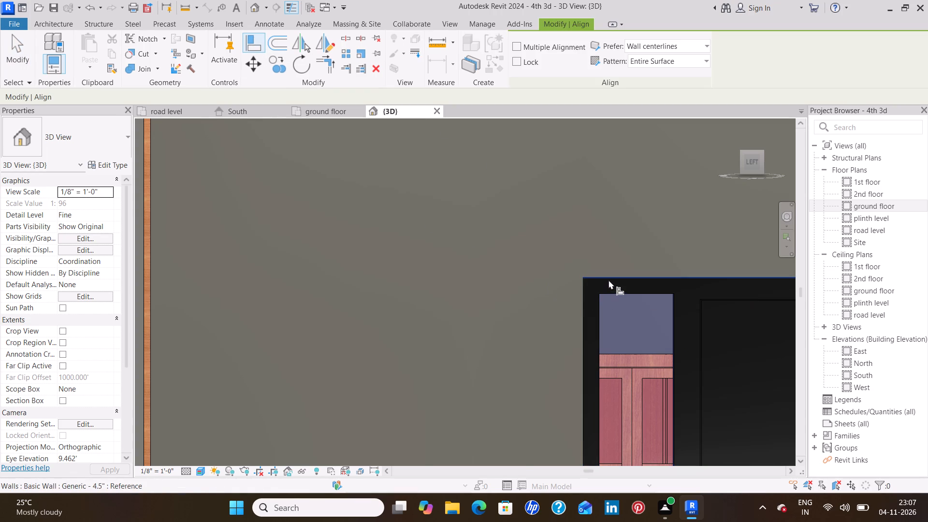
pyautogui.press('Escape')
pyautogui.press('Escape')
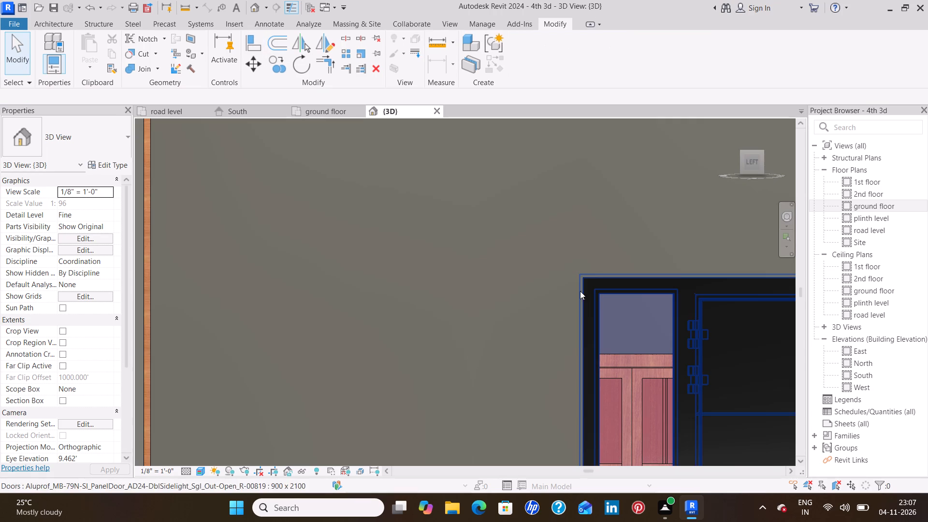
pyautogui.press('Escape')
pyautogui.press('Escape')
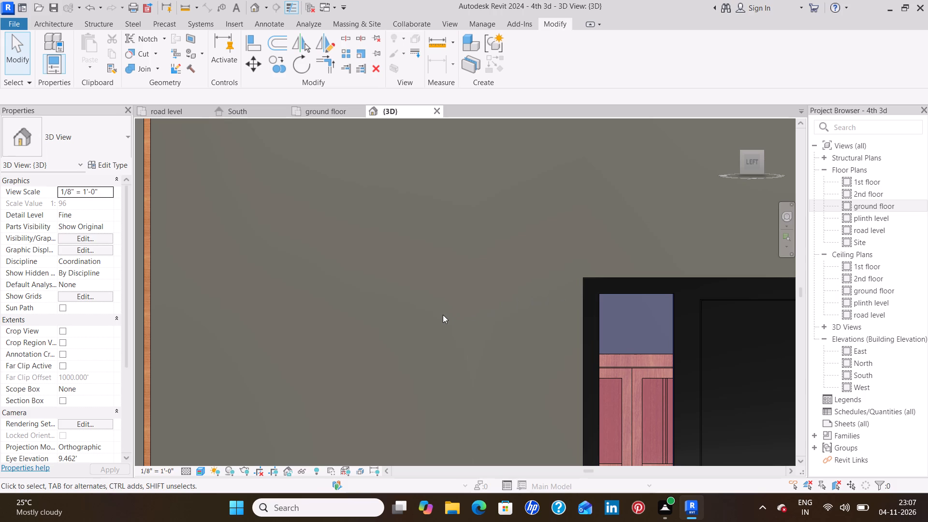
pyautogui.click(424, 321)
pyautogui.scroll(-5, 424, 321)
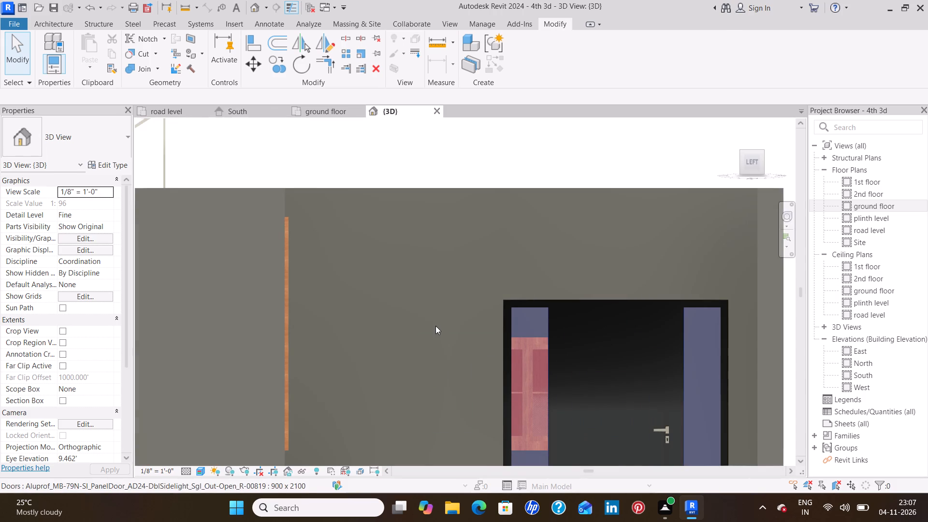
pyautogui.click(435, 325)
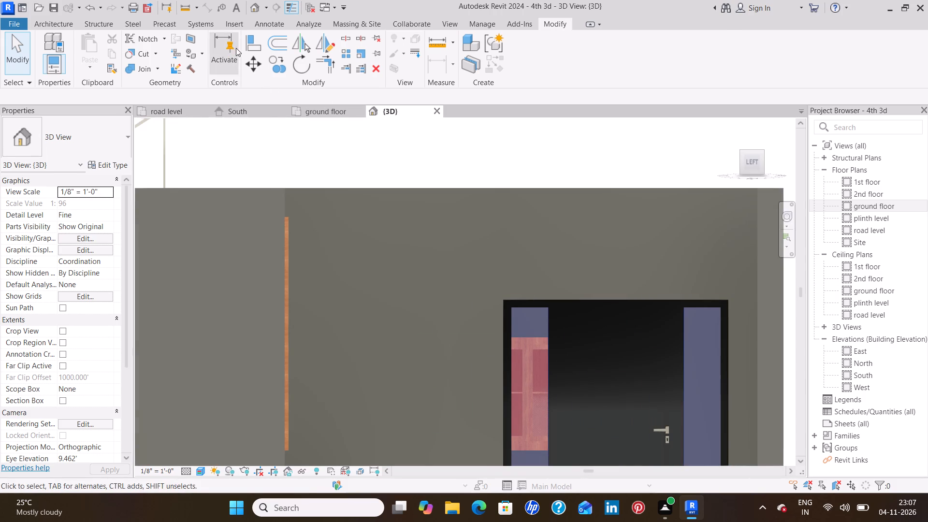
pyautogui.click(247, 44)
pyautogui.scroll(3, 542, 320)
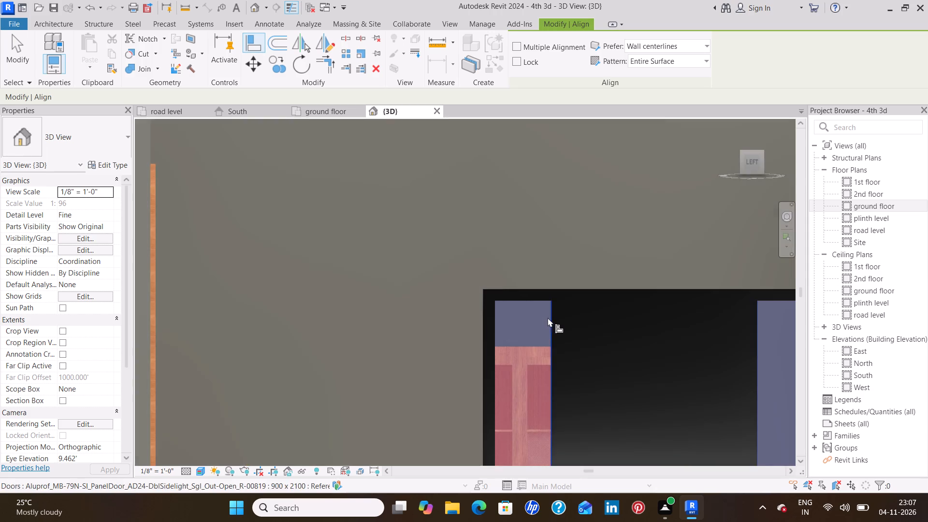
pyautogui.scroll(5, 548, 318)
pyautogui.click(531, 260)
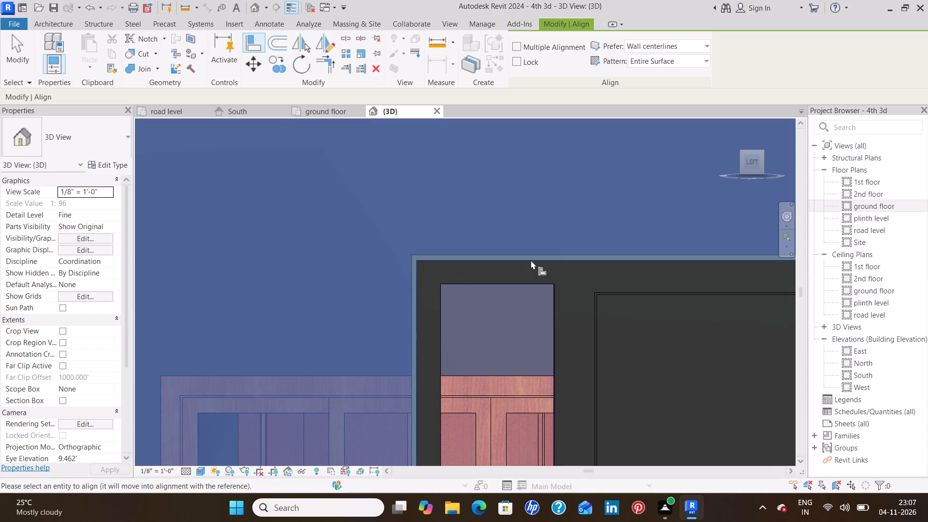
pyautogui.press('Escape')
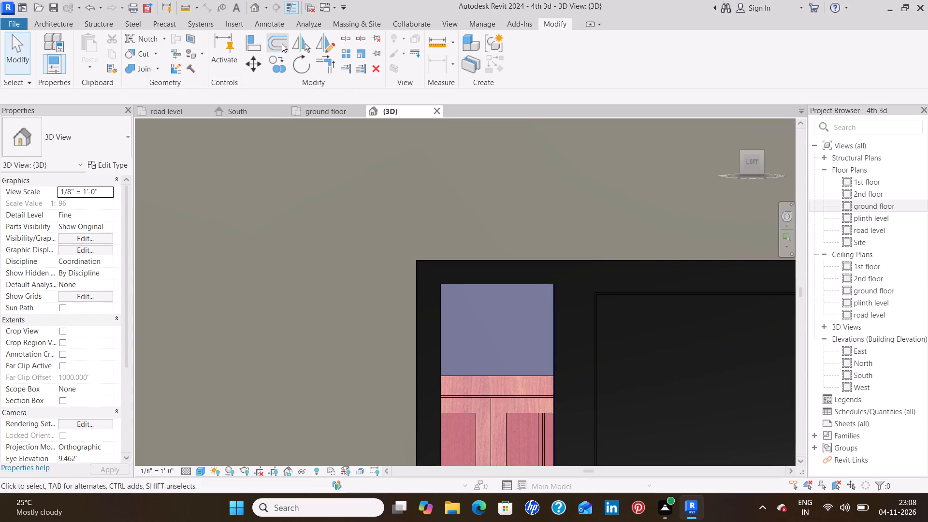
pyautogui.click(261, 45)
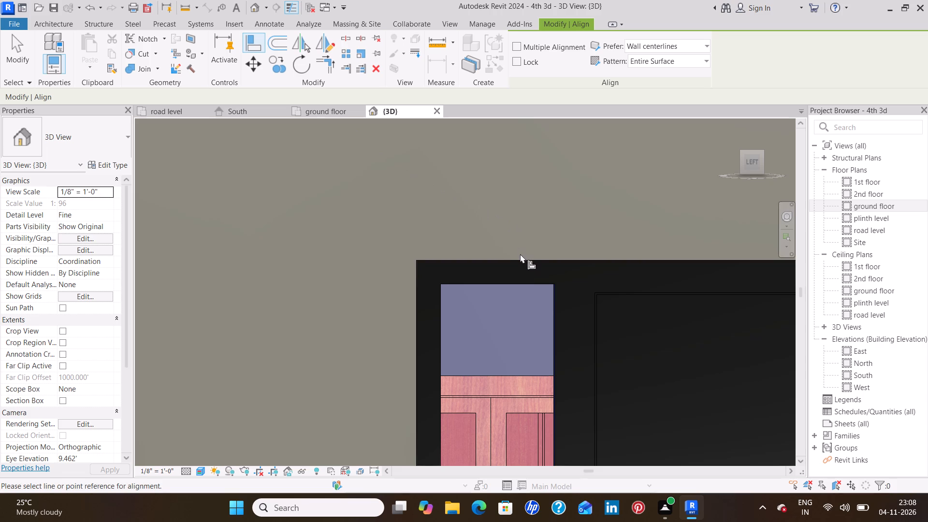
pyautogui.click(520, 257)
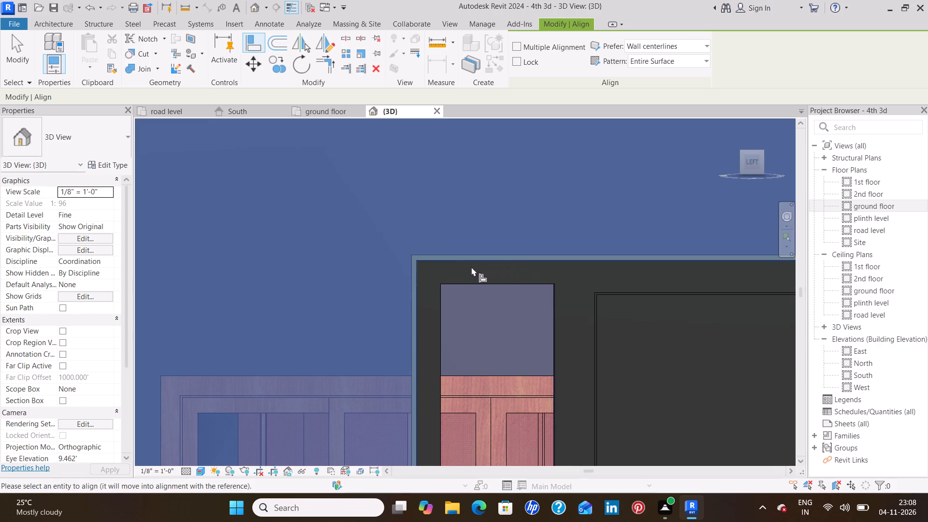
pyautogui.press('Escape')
# Save the project.
pyautogui.scroll(-4, 465, 272)
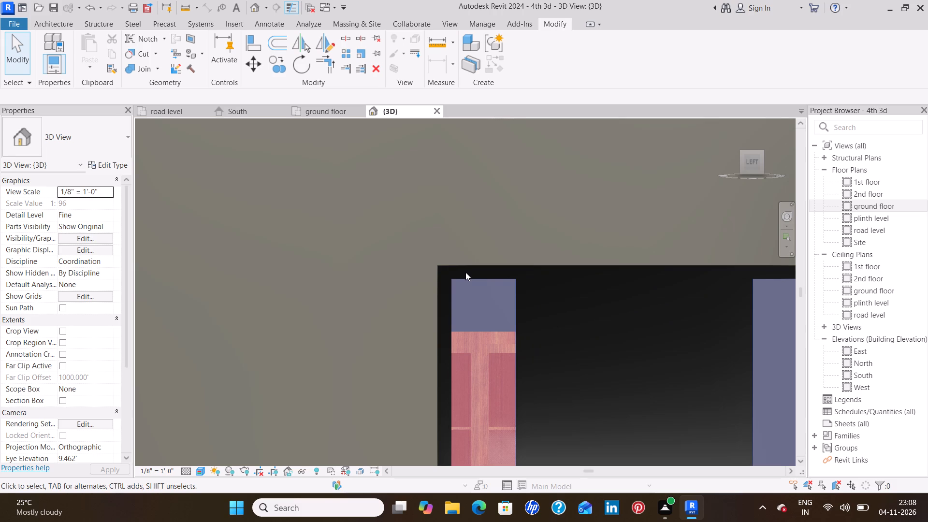
pyautogui.scroll(-12, 465, 272)
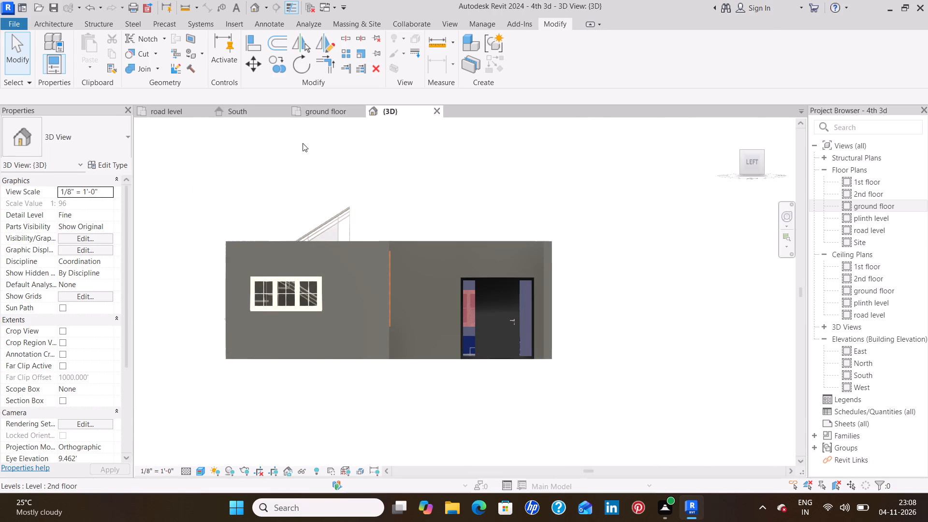
pyautogui.hotkey('ctrl', 's')
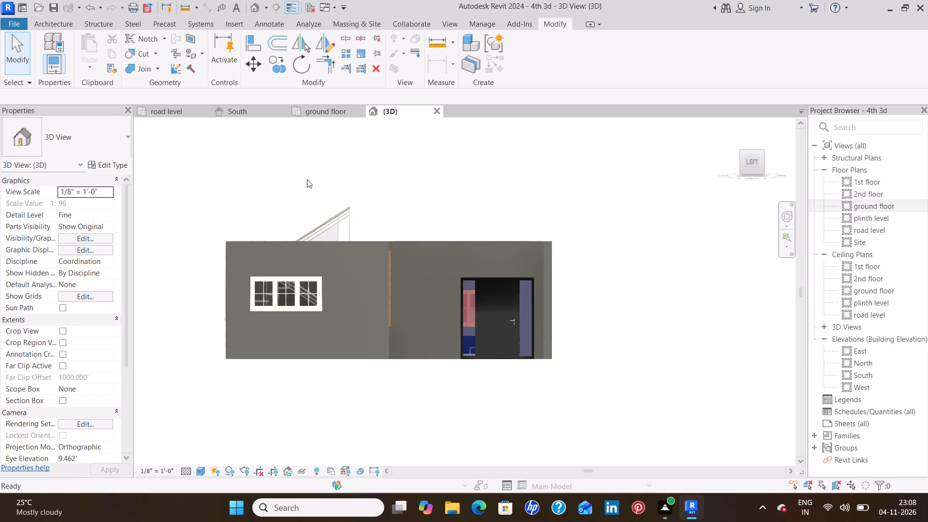
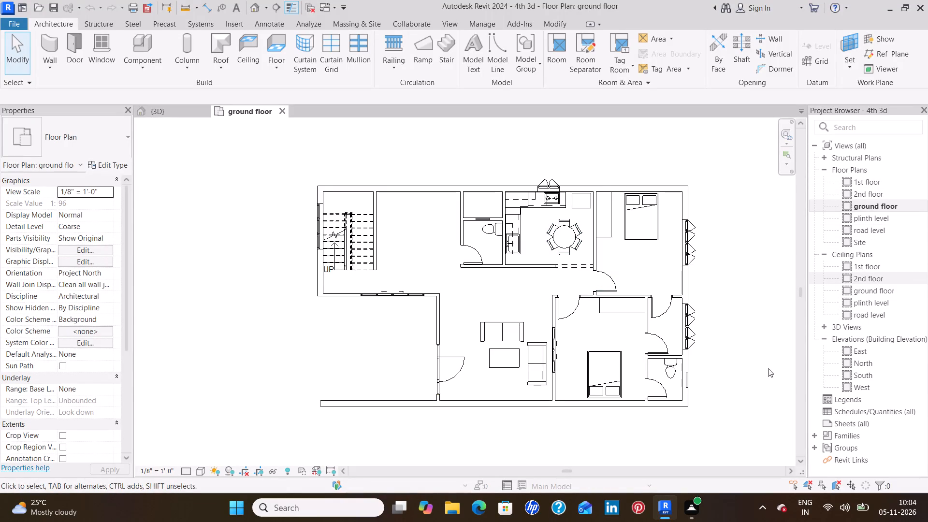
# Examine the furnished ground-floor rooms, stair, kitchen and openings from above in the 3D view.
pyautogui.click(181, 105)
pyautogui.click(169, 111)
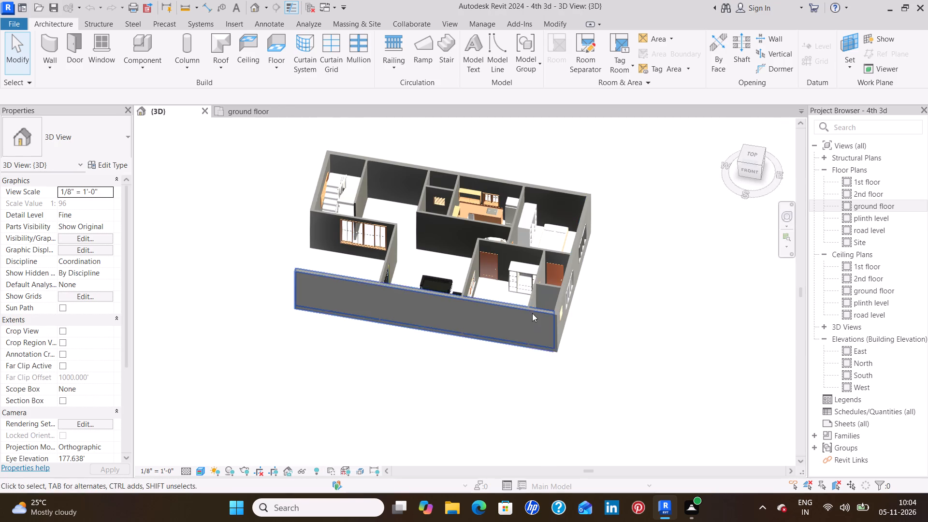
pyautogui.scroll(4, 531, 311)
pyautogui.moveTo(484, 267); pyautogui.dragTo(596, 393, button='middle')
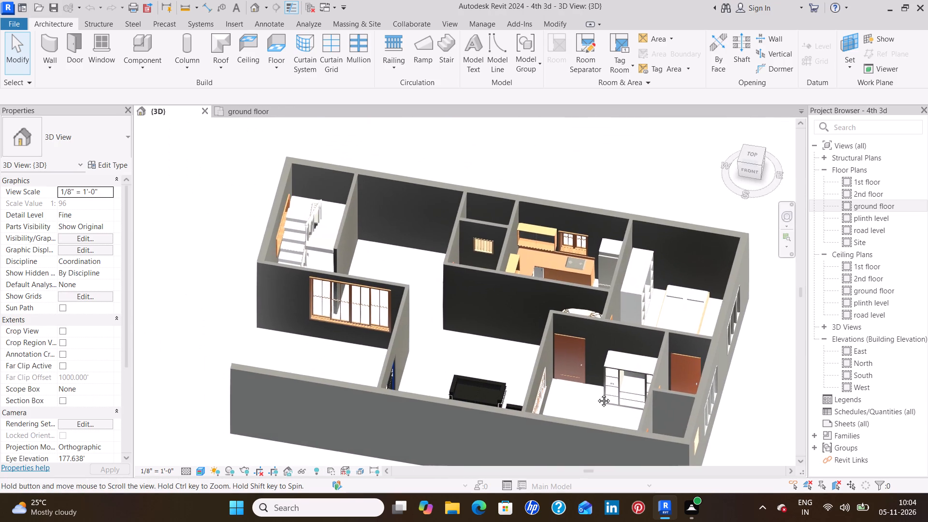
pyautogui.moveTo(596, 393); pyautogui.dragTo(598, 393, button='middle')
pyautogui.scroll(3, 562, 347)
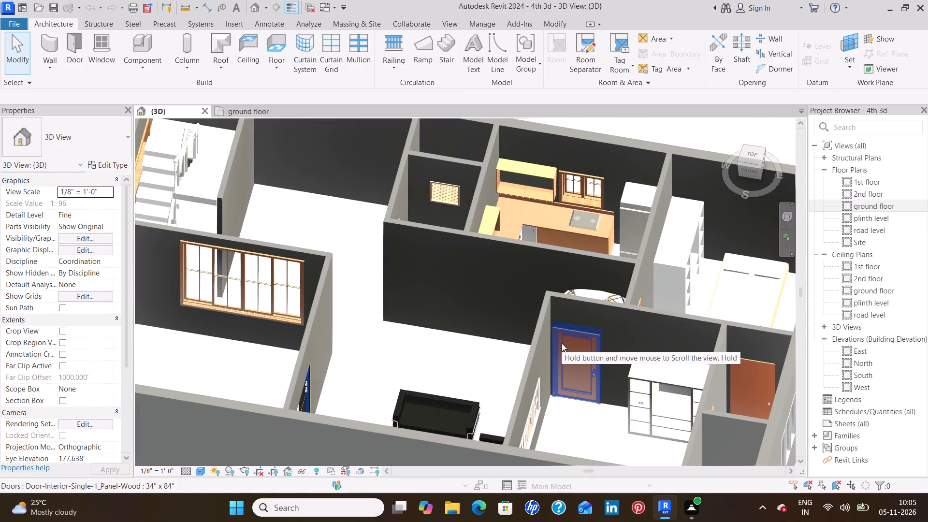
pyautogui.scroll(-3, 562, 342)
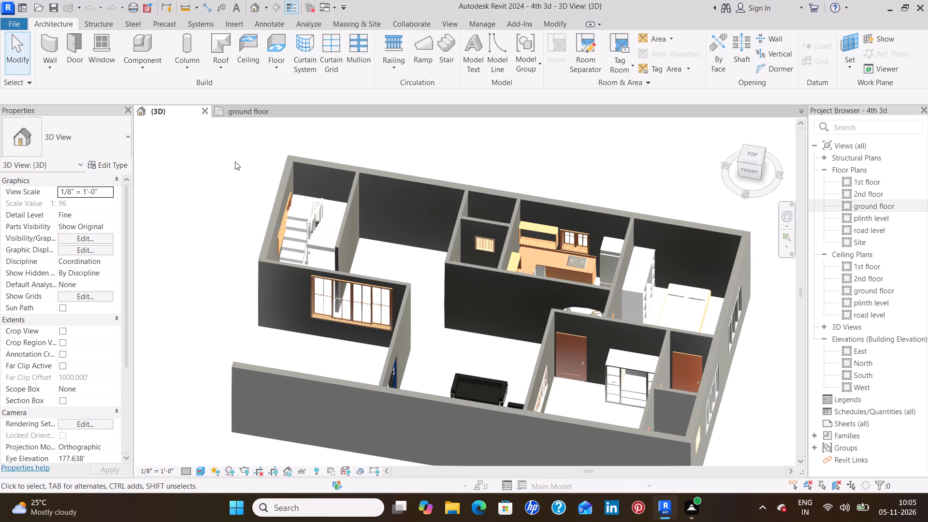
pyautogui.scroll(-2, 258, 148)
pyautogui.scroll(2, 385, 212)
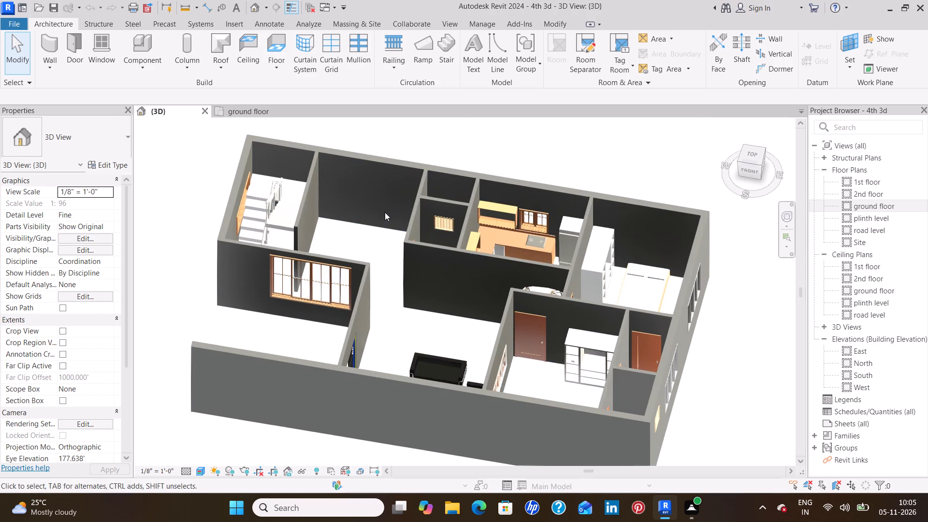
pyautogui.scroll(3, 385, 213)
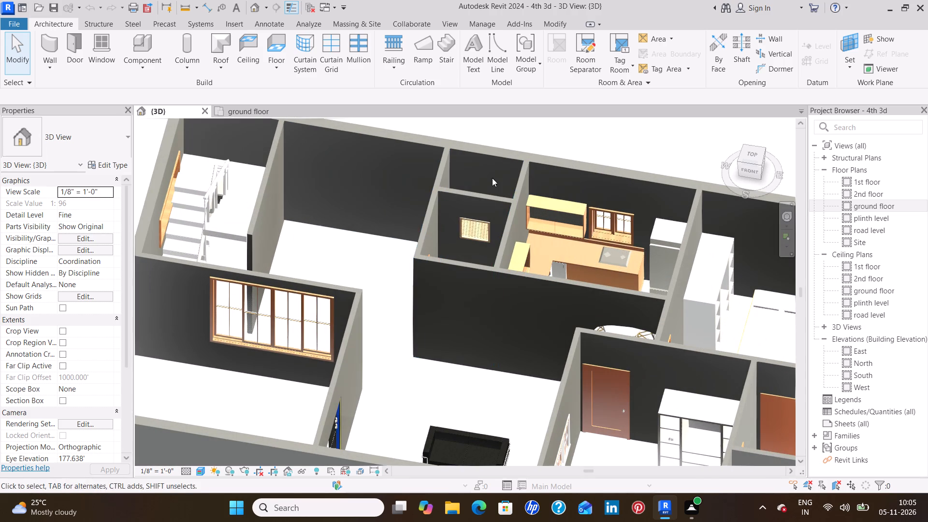
pyautogui.scroll(-4, 468, 285)
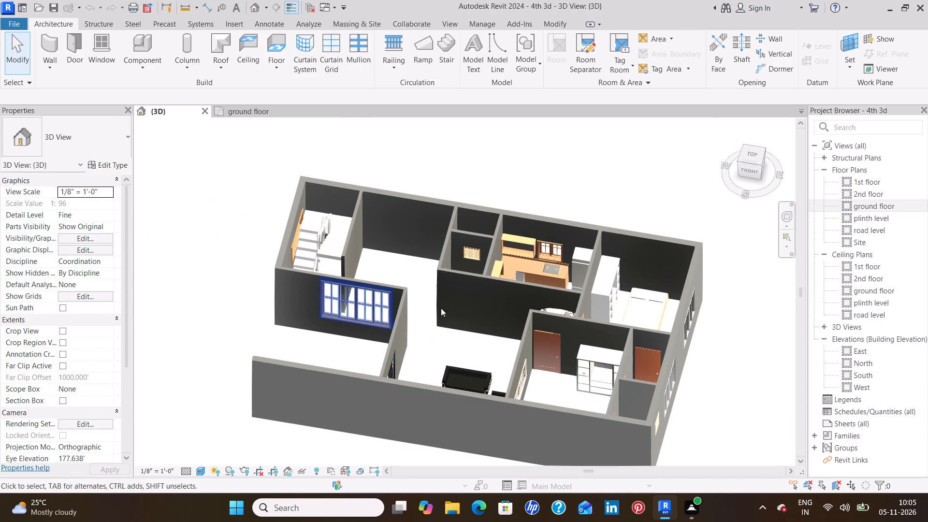
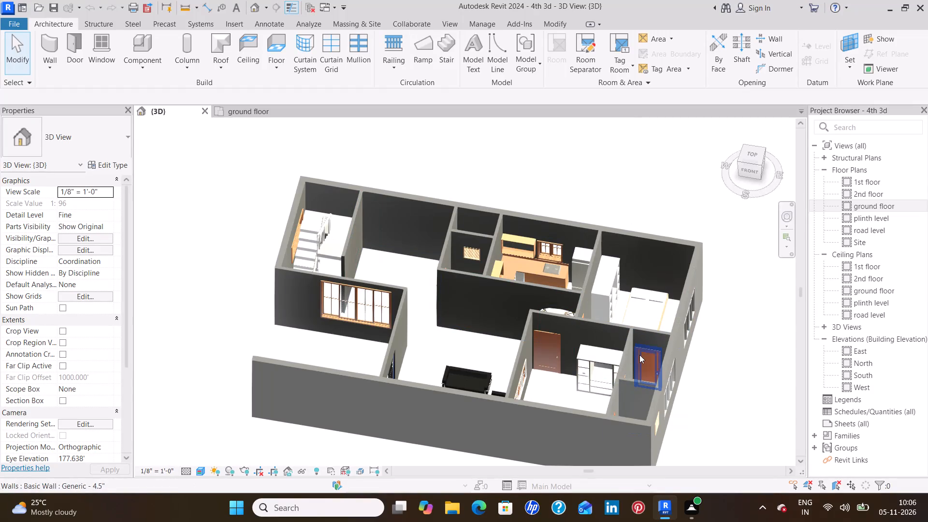
# Examine the ground-floor layout in plan and the furnished rooms, walls and openings from several sides in 3D, ending in the ground floor plan.
pyautogui.click(252, 113)
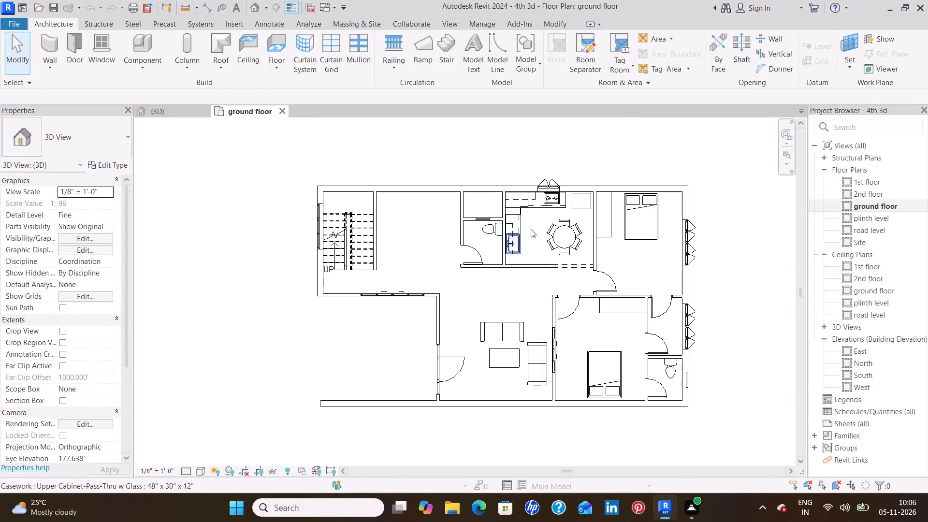
pyautogui.scroll(2, 536, 228)
pyautogui.moveTo(658, 280); pyautogui.dragTo(620, 263, button='middle')
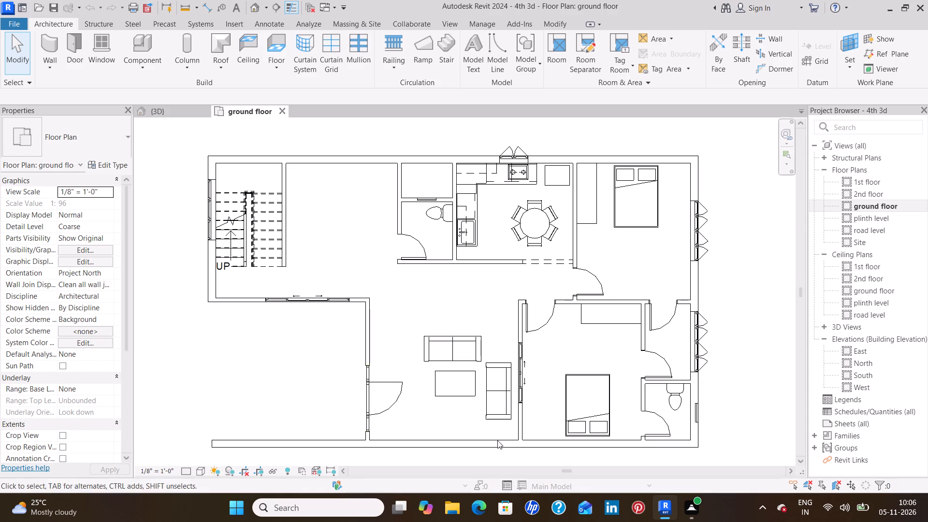
pyautogui.click(180, 116)
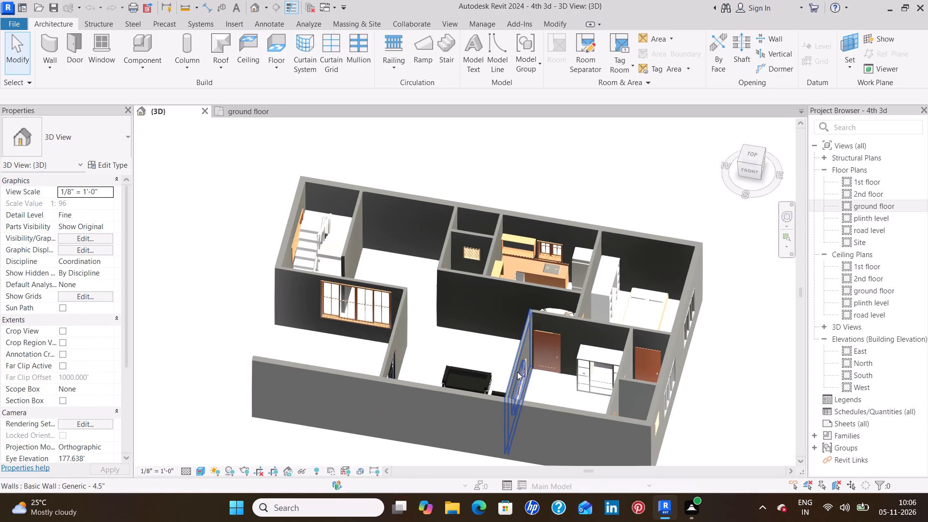
pyautogui.keyDown('shift'); pyautogui.moveTo(516, 372); pyautogui.dragTo(609, 344, button='middle'); pyautogui.keyUp('shift')
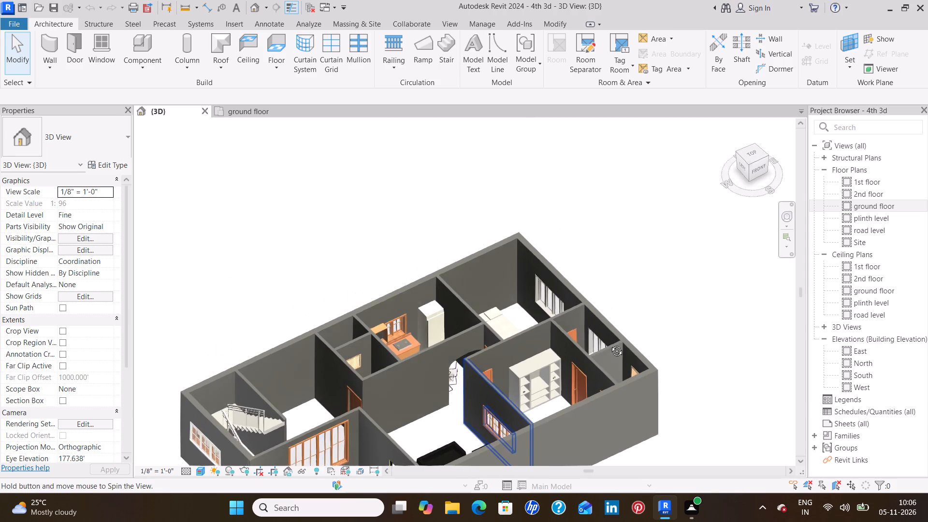
pyautogui.keyDown('shift'); pyautogui.moveTo(609, 344); pyautogui.dragTo(683, 336, button='middle'); pyautogui.keyUp('shift')
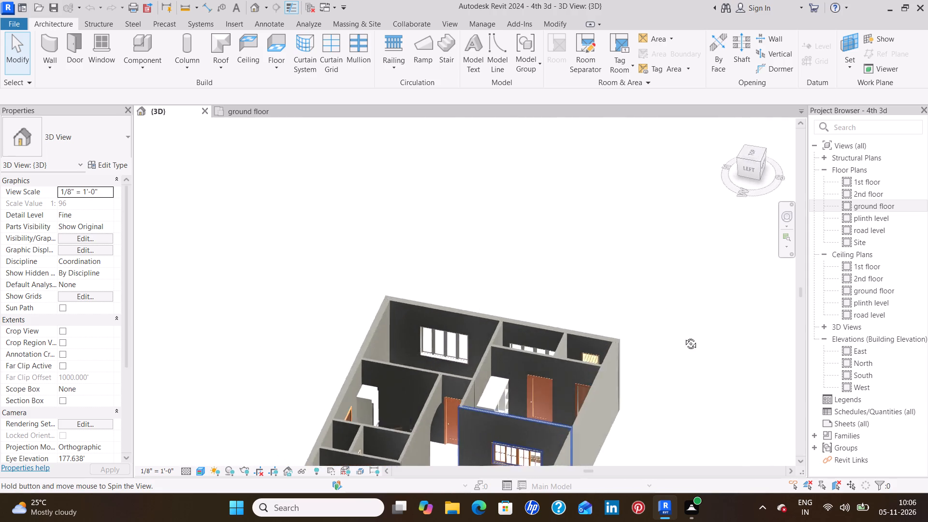
pyautogui.keyDown('shift'); pyautogui.moveTo(683, 336); pyautogui.dragTo(723, 431, button='middle'); pyautogui.keyUp('shift')
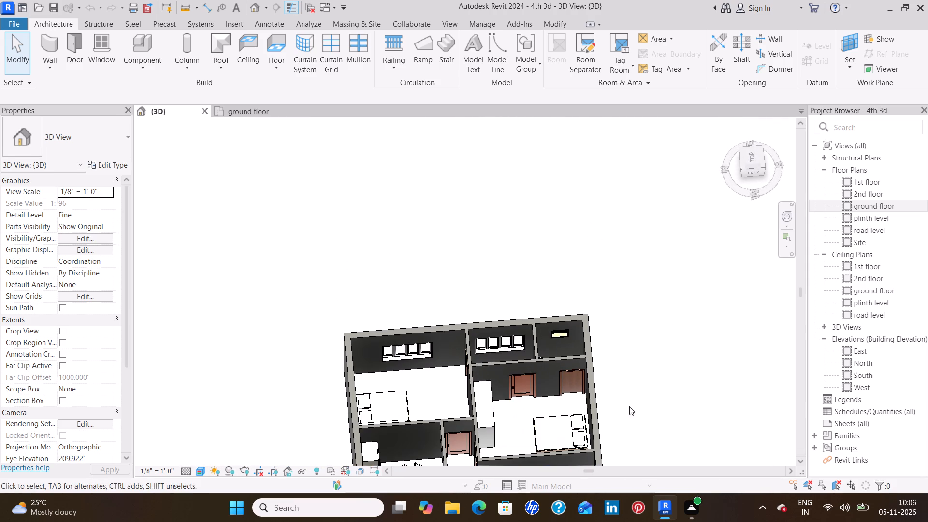
pyautogui.keyDown('shift'); pyautogui.moveTo(577, 430); pyautogui.dragTo(687, 350, button='middle'); pyautogui.keyUp('shift')
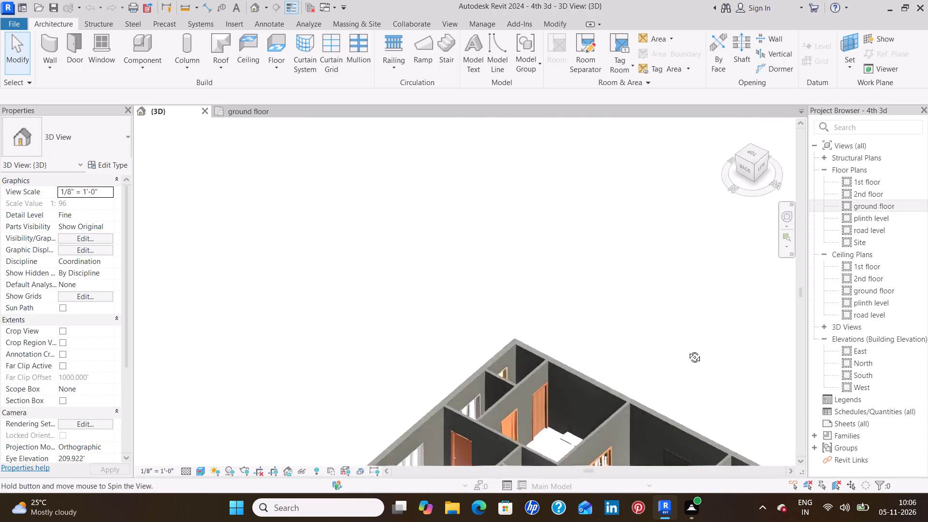
pyautogui.keyDown('shift'); pyautogui.moveTo(687, 350); pyautogui.dragTo(734, 412, button='middle'); pyautogui.keyUp('shift')
pyautogui.scroll(3, 701, 421)
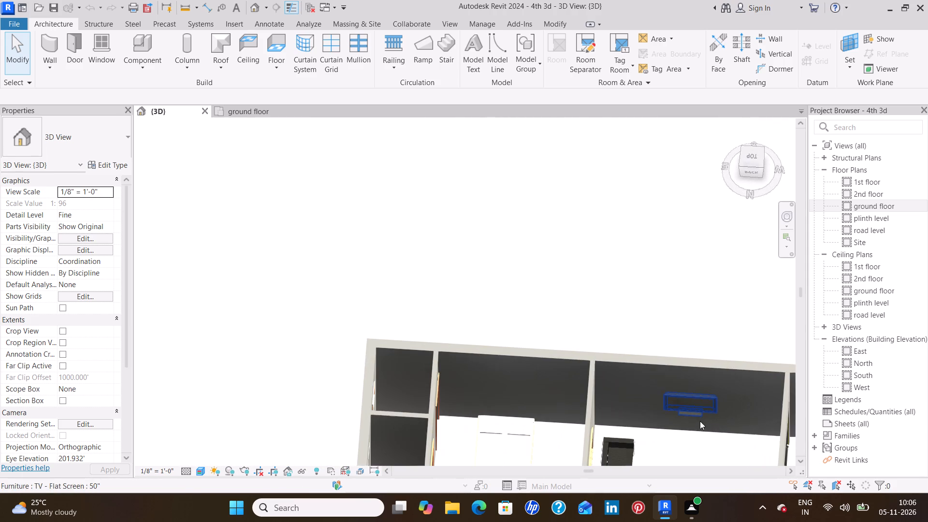
pyautogui.moveTo(718, 403); pyautogui.dragTo(590, 422, button='middle')
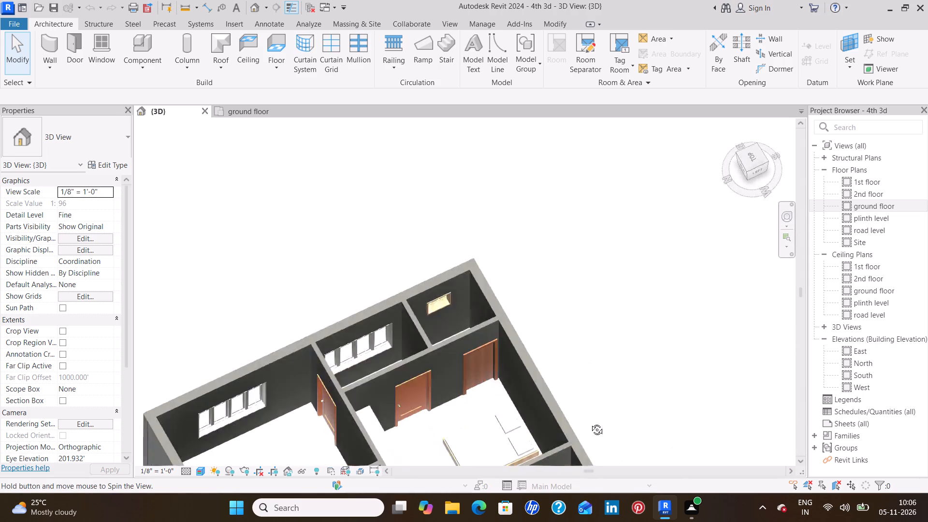
pyautogui.moveTo(590, 422); pyautogui.dragTo(469, 381, button='middle')
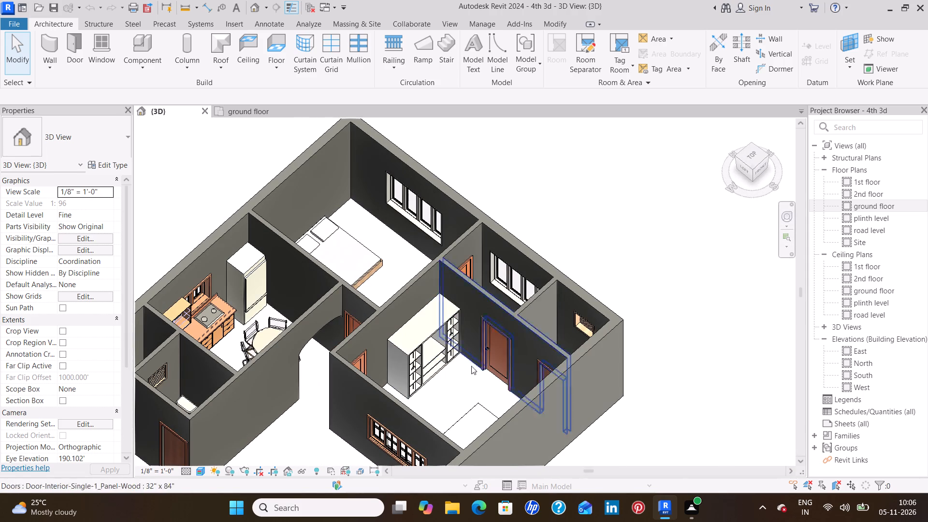
pyautogui.keyDown('shift'); pyautogui.moveTo(666, 317); pyautogui.dragTo(640, 372, button='middle'); pyautogui.keyUp('shift')
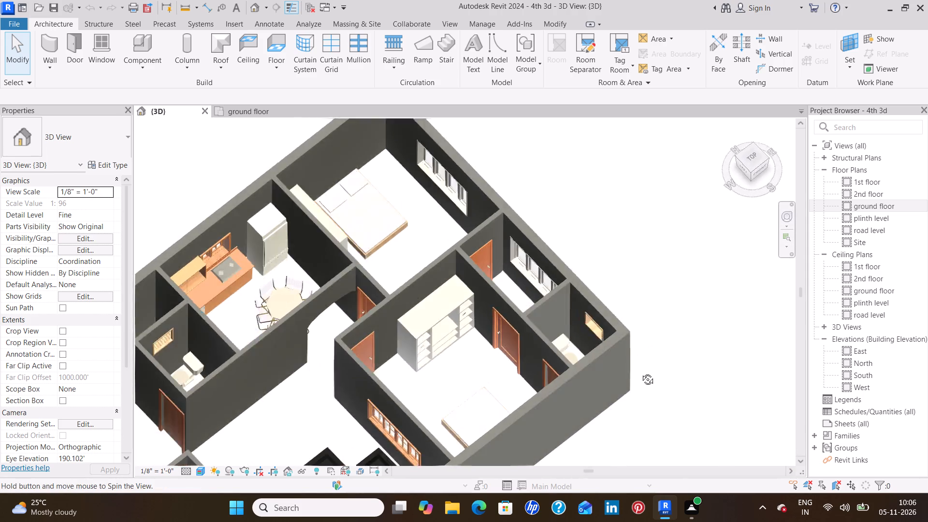
pyautogui.keyDown('shift'); pyautogui.moveTo(640, 372); pyautogui.dragTo(525, 274, button='middle'); pyautogui.keyUp('shift')
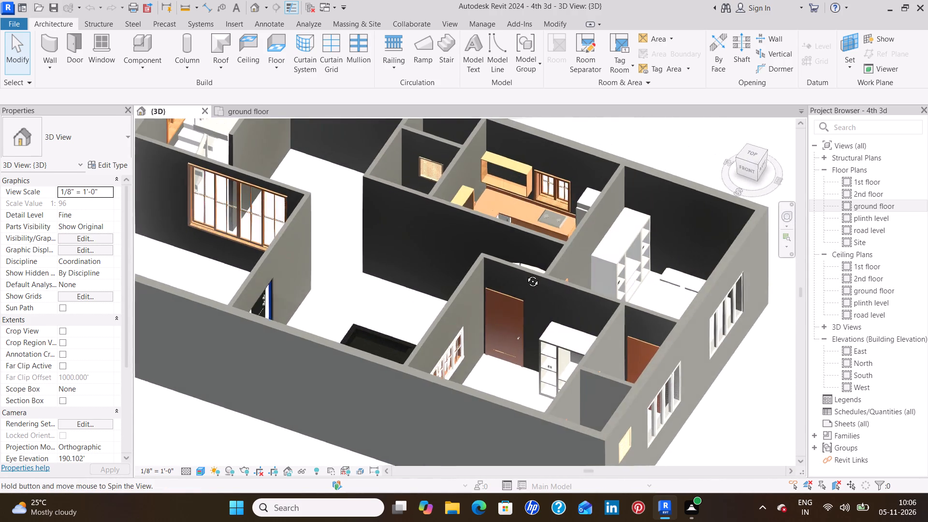
pyautogui.keyDown('shift'); pyautogui.moveTo(525, 274); pyautogui.dragTo(596, 262, button='middle'); pyautogui.keyUp('shift')
pyautogui.scroll(4, 502, 347)
pyautogui.scroll(-5, 511, 347)
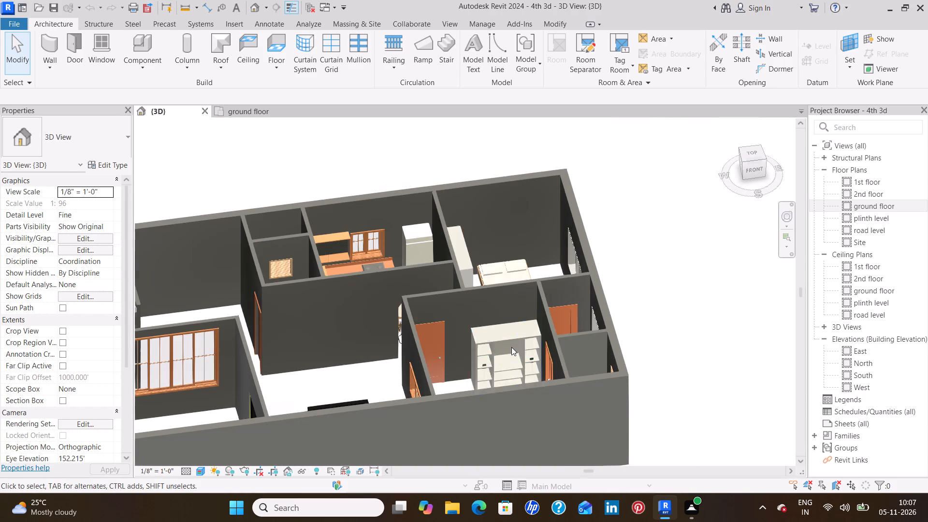
pyautogui.scroll(-2, 582, 279)
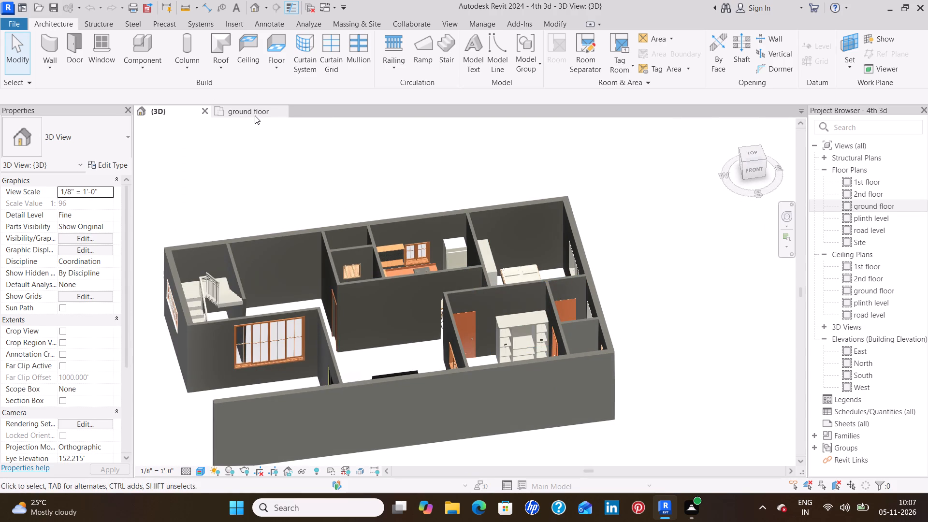
pyautogui.click(255, 115)
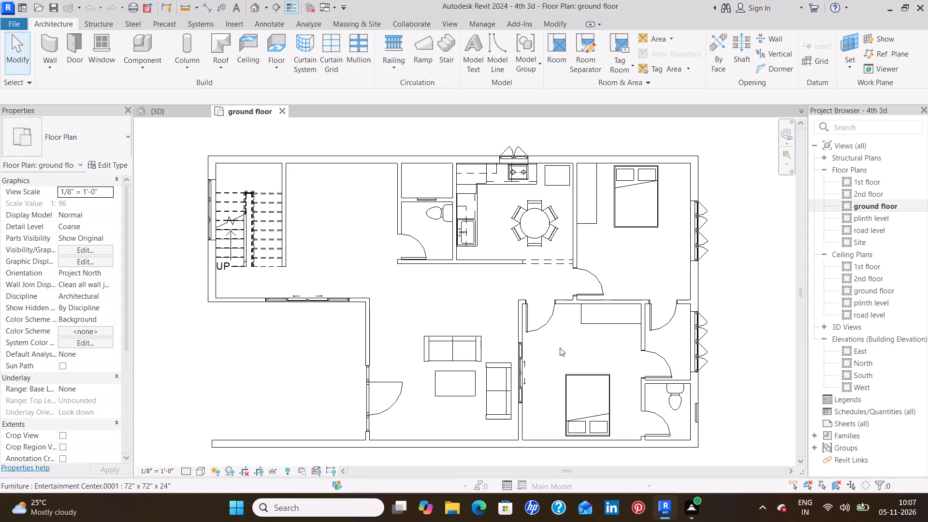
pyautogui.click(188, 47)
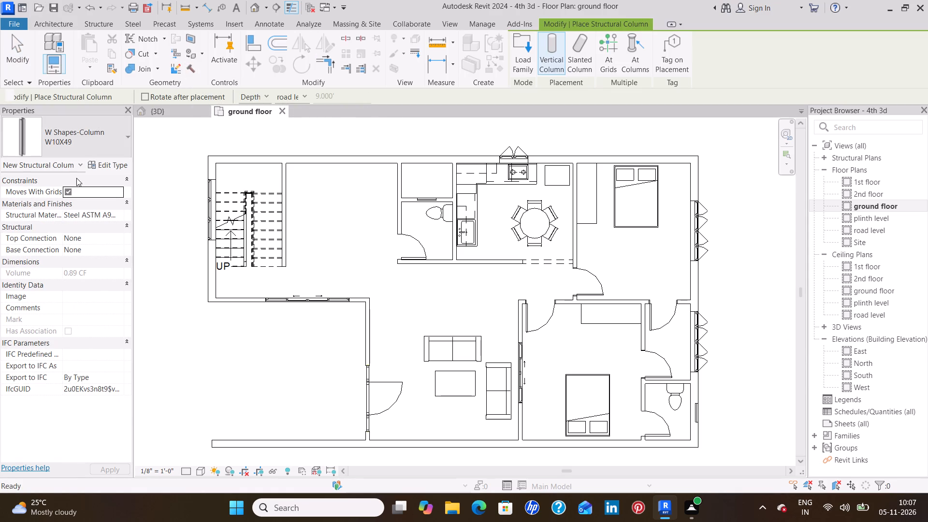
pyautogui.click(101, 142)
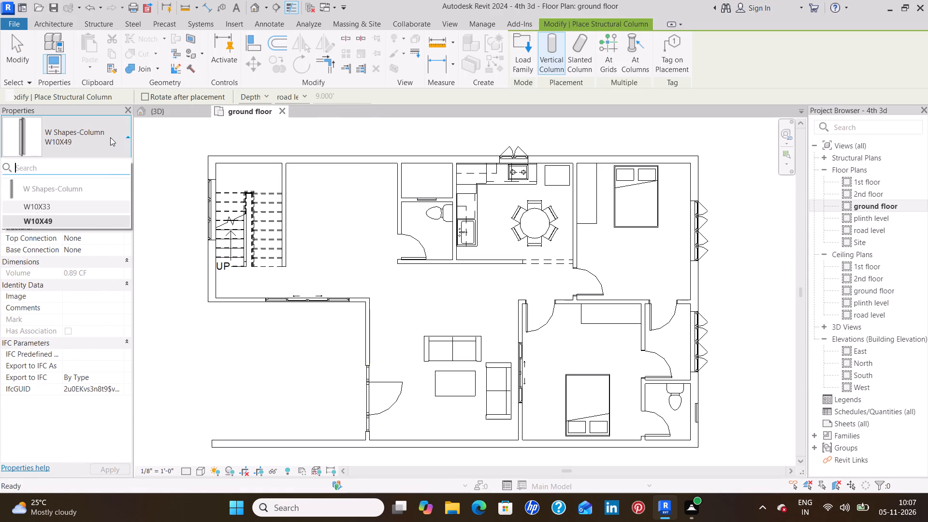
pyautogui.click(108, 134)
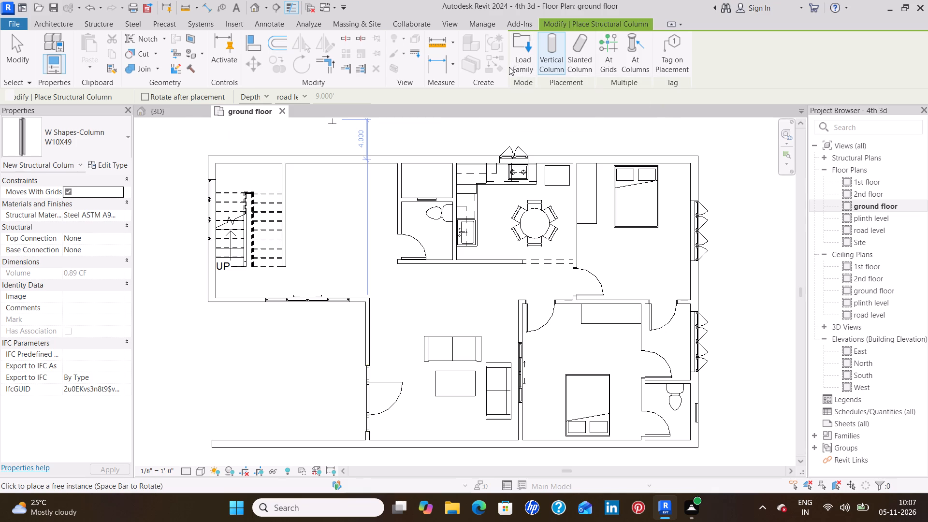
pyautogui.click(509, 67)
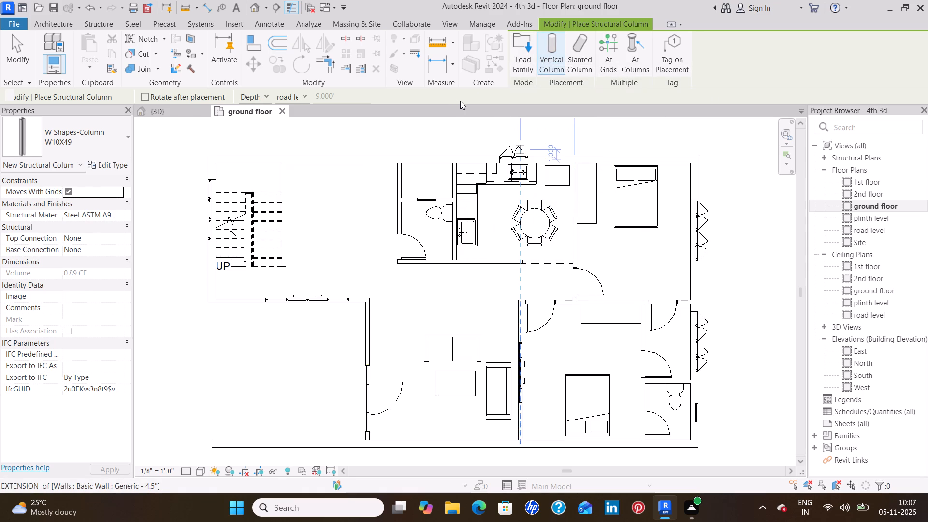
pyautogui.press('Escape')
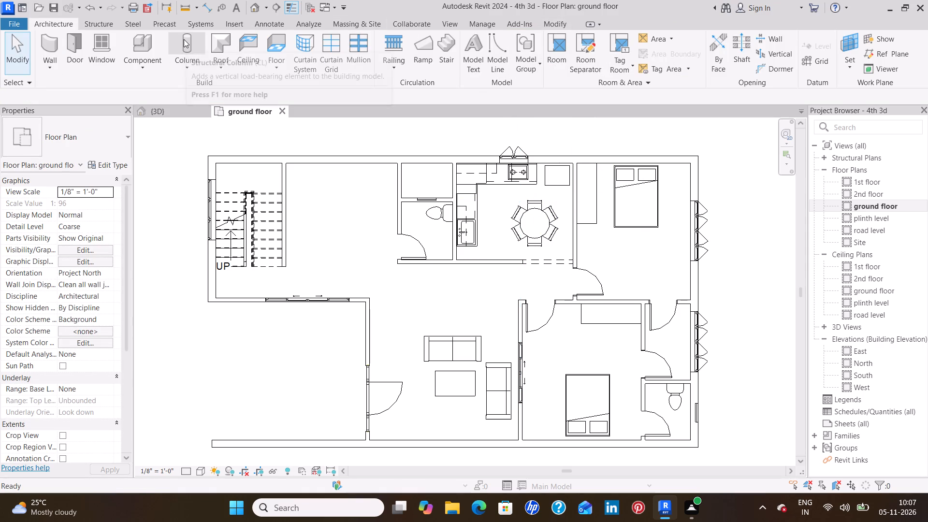
# Load the Concrete-Rectangular-Column family from the US library's Structural Columns, Concrete folder for placing structural columns.
pyautogui.click(184, 39)
pyautogui.click(521, 52)
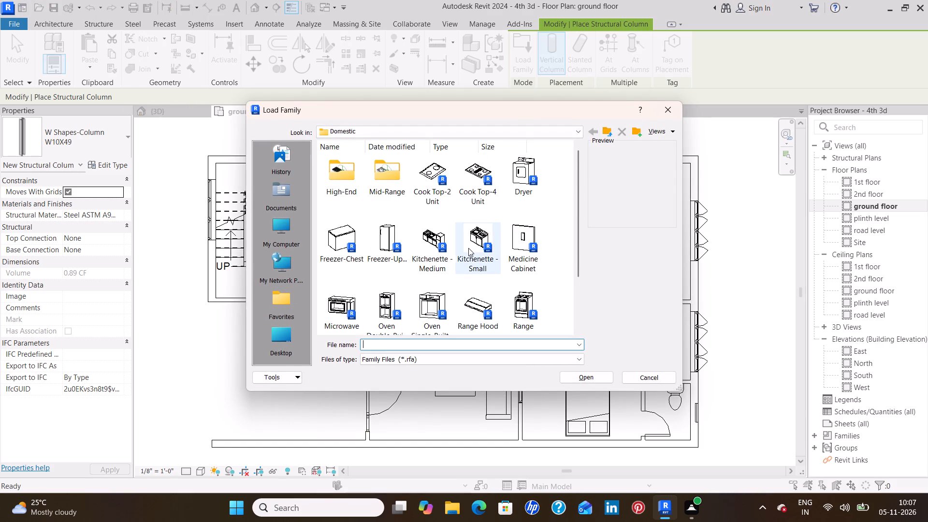
pyautogui.click(604, 130)
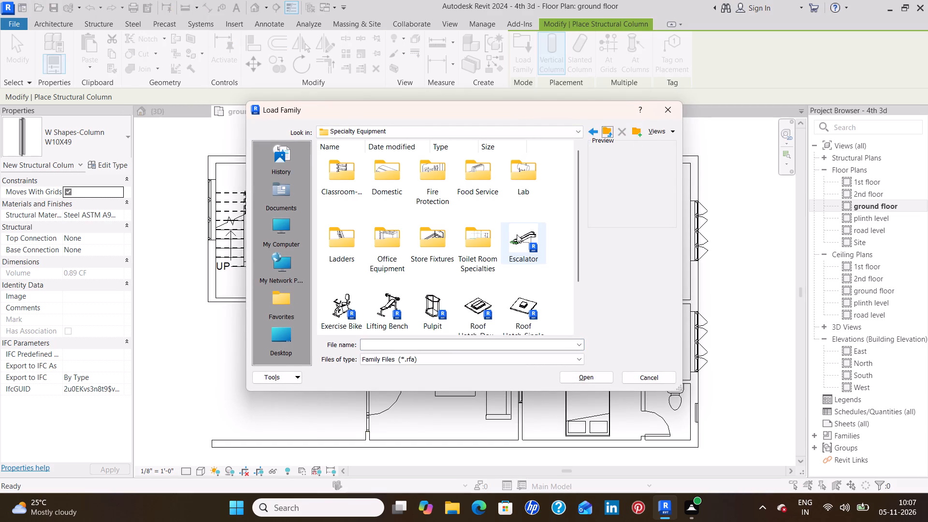
pyautogui.click(609, 132)
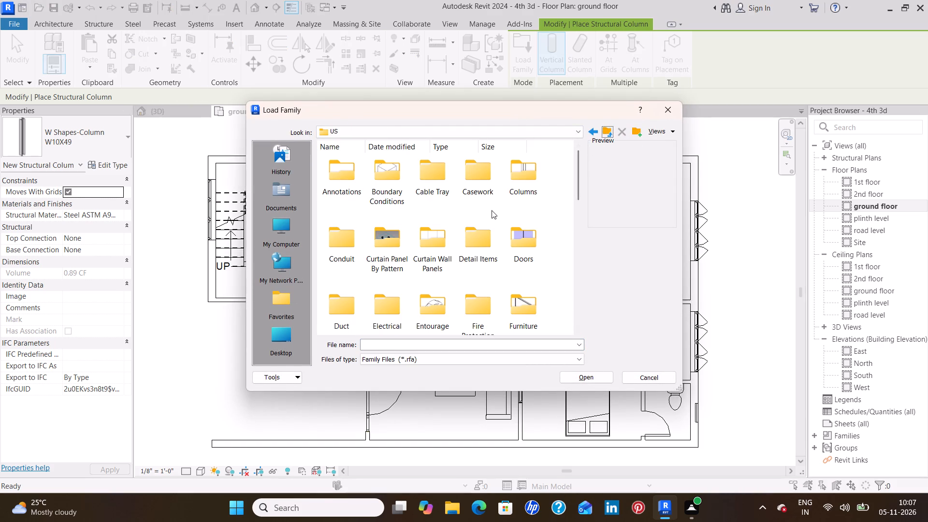
pyautogui.scroll(-4, 492, 210)
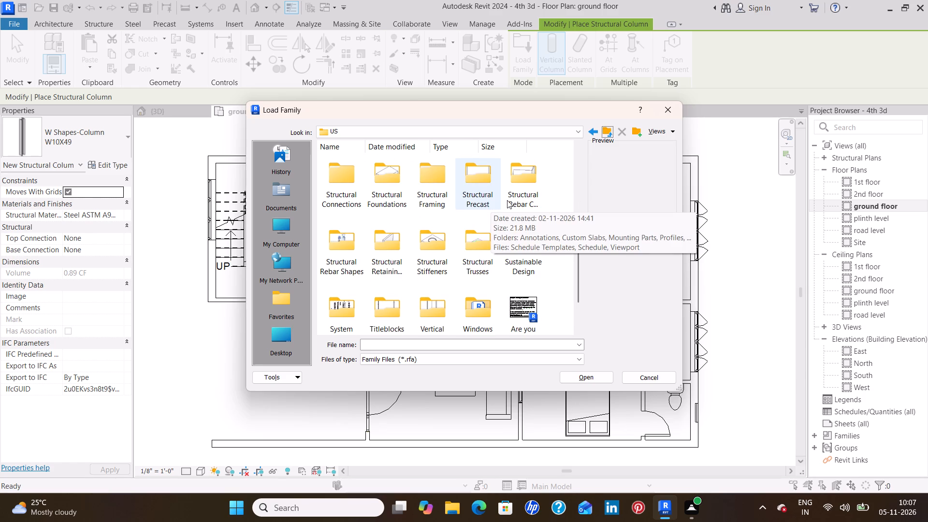
pyautogui.scroll(-1, 507, 200)
pyautogui.scroll(2, 508, 200)
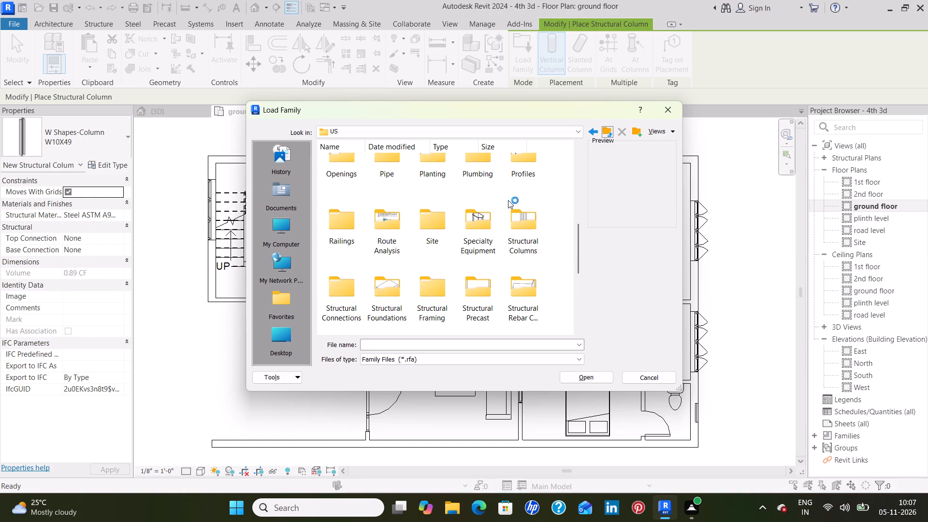
pyautogui.doubleClick(516, 213)
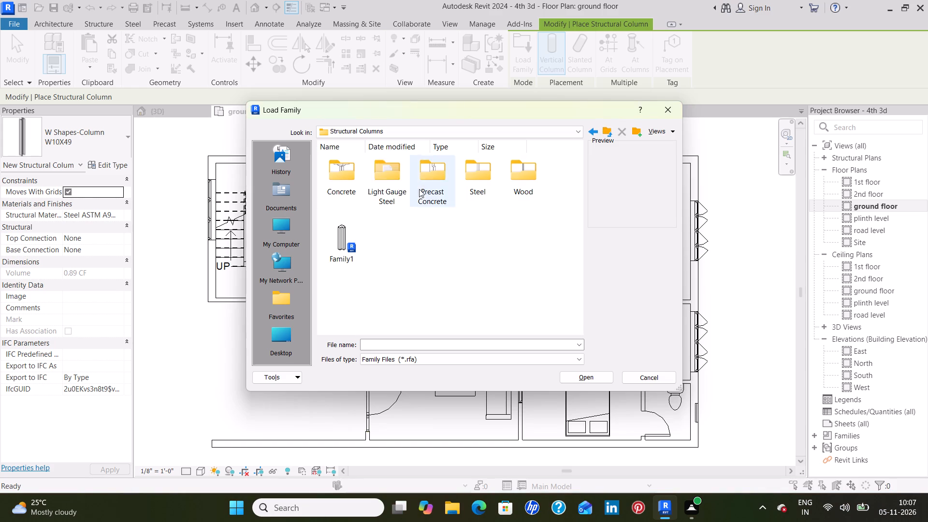
pyautogui.click(351, 178)
pyautogui.click(351, 178)
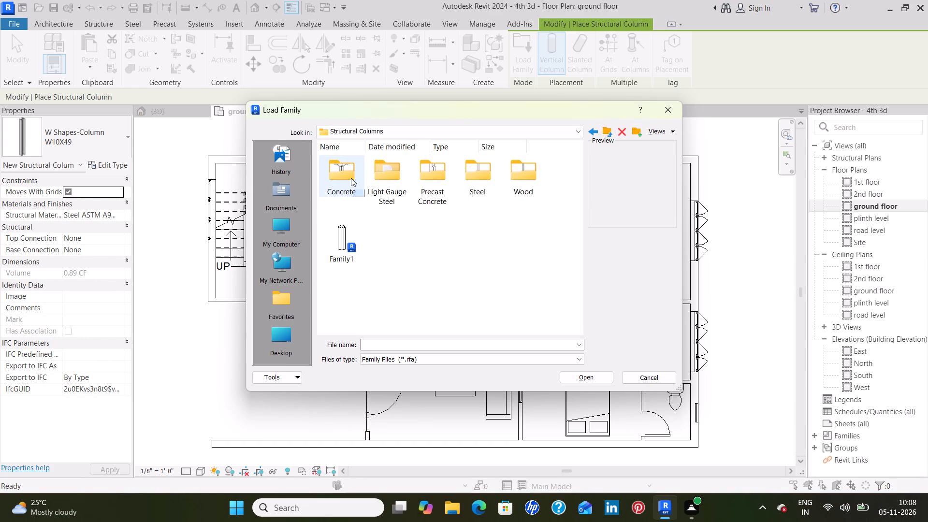
pyautogui.doubleClick(345, 173)
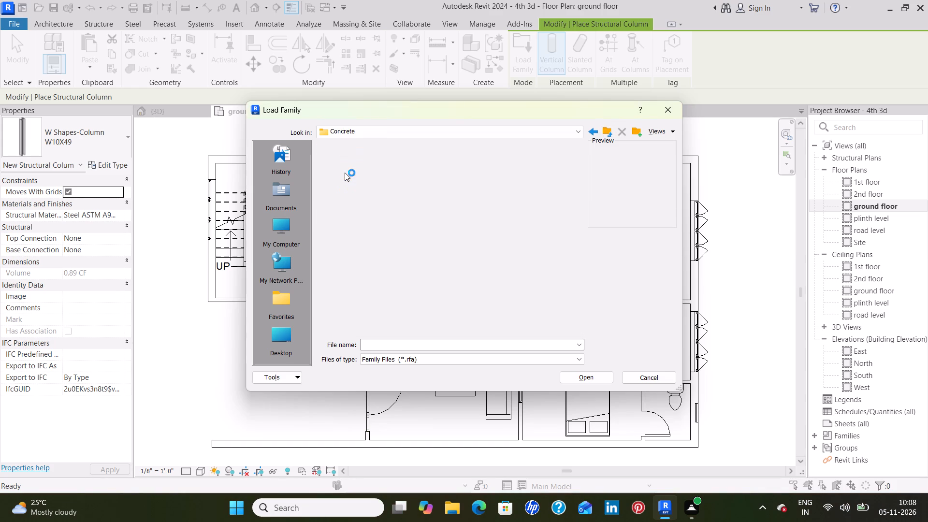
pyautogui.doubleClick(384, 174)
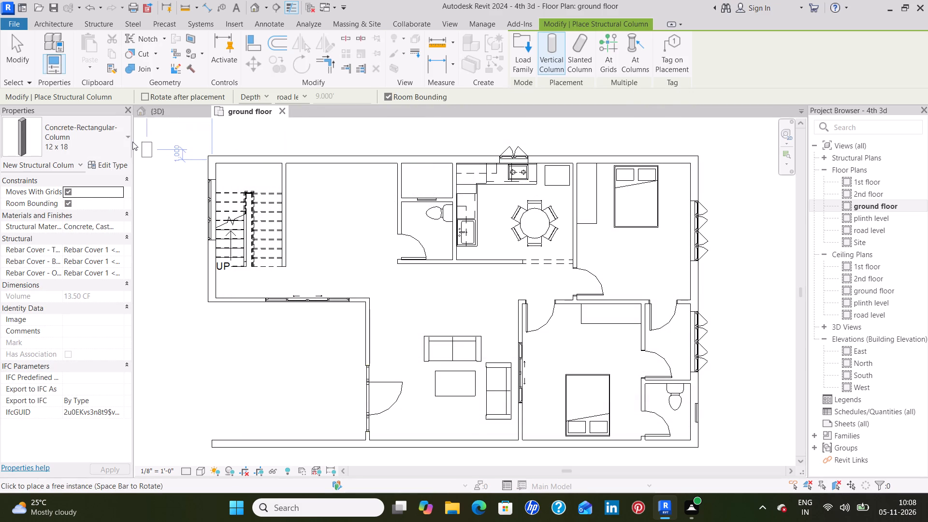
# Duplicate the 12 x 18 Concrete-Rectangular-Column type under the name 9"*12".
pyautogui.click(116, 141)
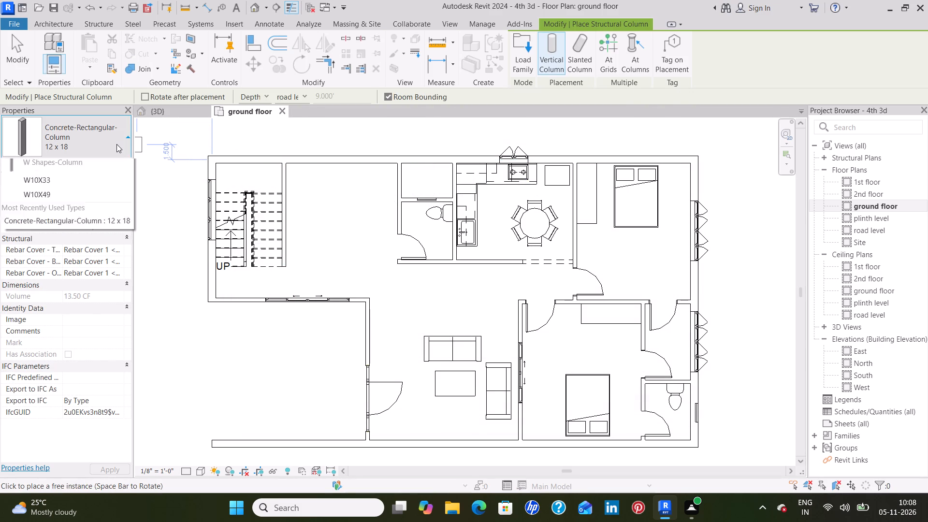
pyautogui.click(102, 143)
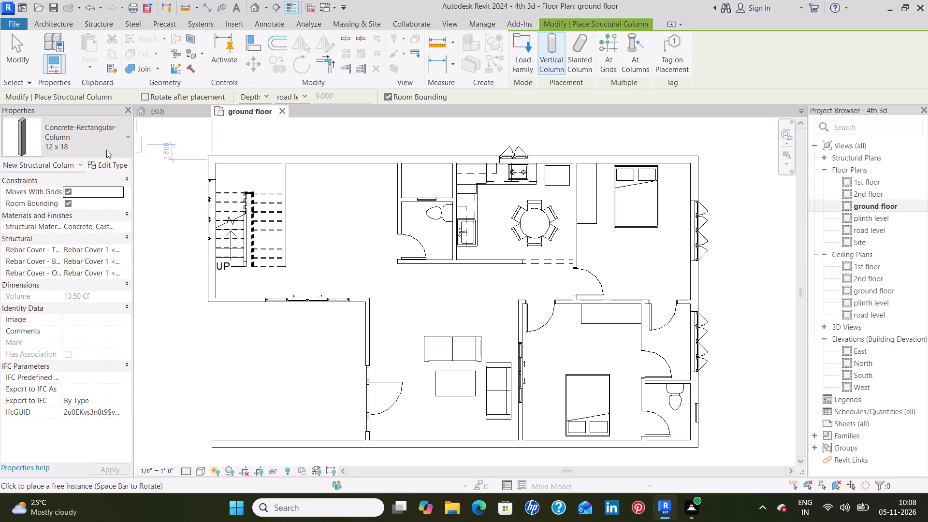
pyautogui.click(119, 163)
pyautogui.click(557, 114)
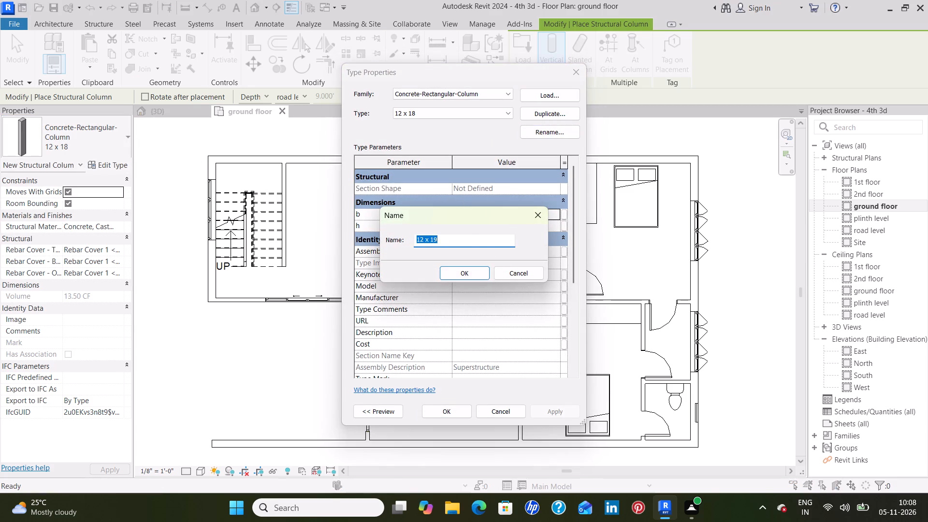
pyautogui.press('BackSpace')
pyautogui.write("9'")
pyautogui.press('BackSpace')
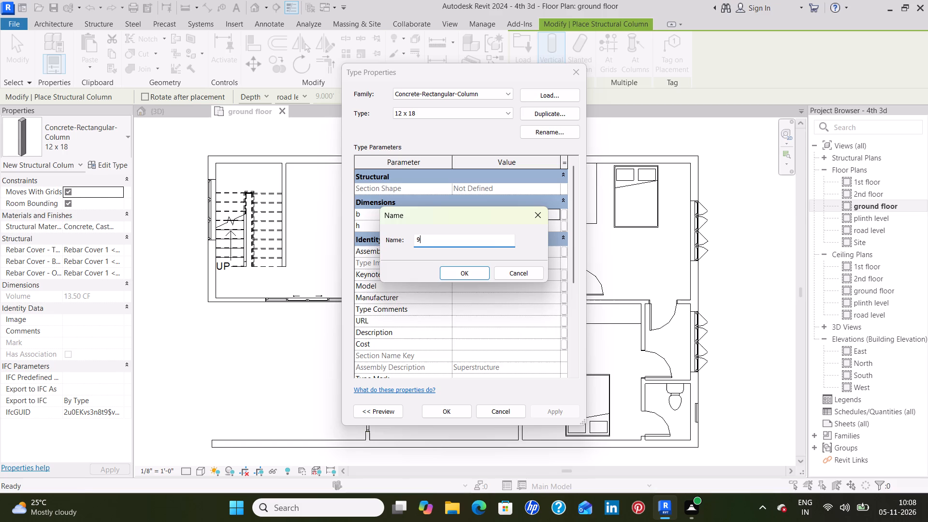
pyautogui.write('"8')
pyautogui.press('BackSpace')
pyautogui.hotkey('shift', '*')
pyautogui.press('1')
pyautogui.press('8')
pyautogui.hotkey('shift', '"')
pyautogui.press('BackSpace')
pyautogui.press('BackSpace')
pyautogui.write('2"')
pyautogui.click(468, 276)
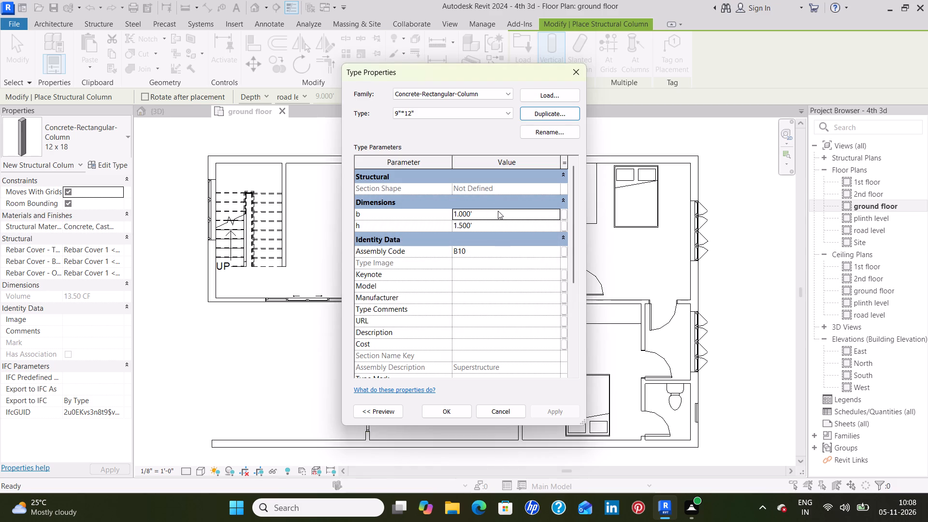
# Set the 9"*12" column type's b dimension to 9" and its h dimension to 12".
pyautogui.click(498, 211)
pyautogui.press('BackSpace')
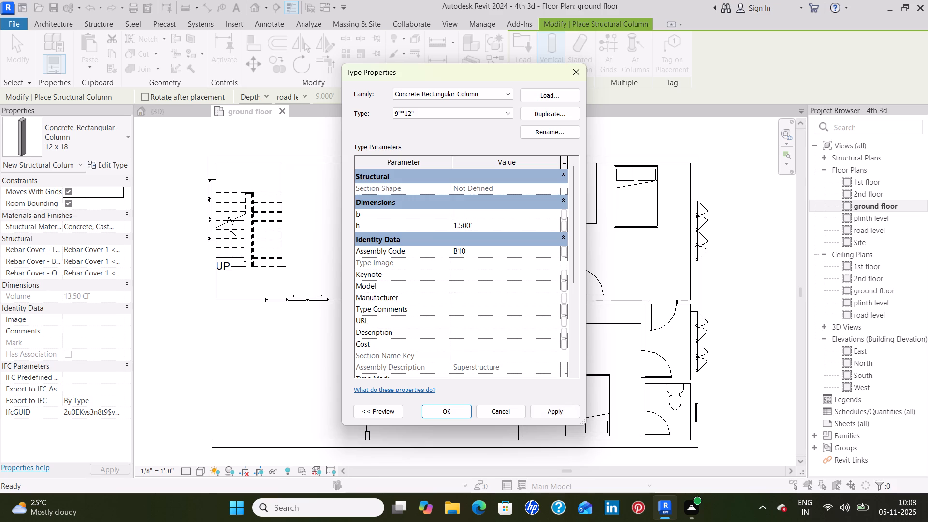
pyautogui.write('9"')
pyautogui.click(488, 225)
pyautogui.press('BackSpace')
pyautogui.write('12"')
pyautogui.click(558, 408)
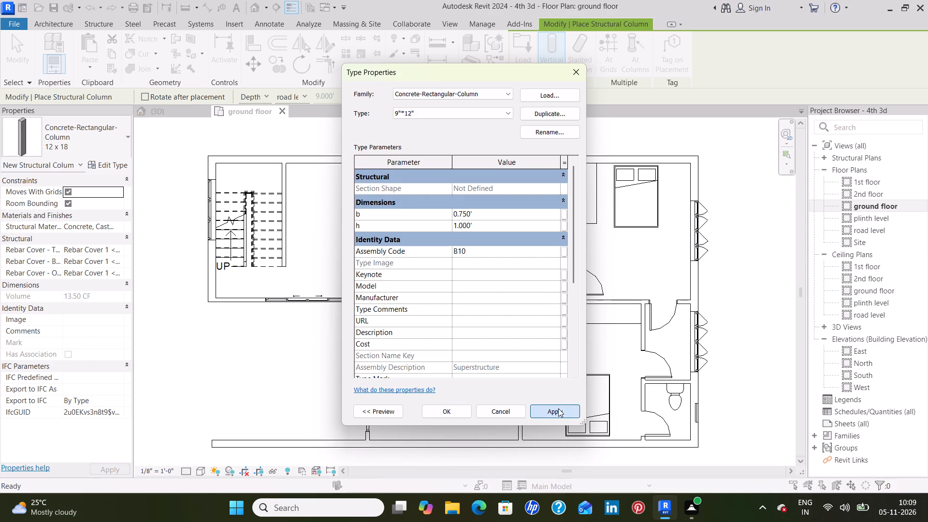
pyautogui.click(445, 408)
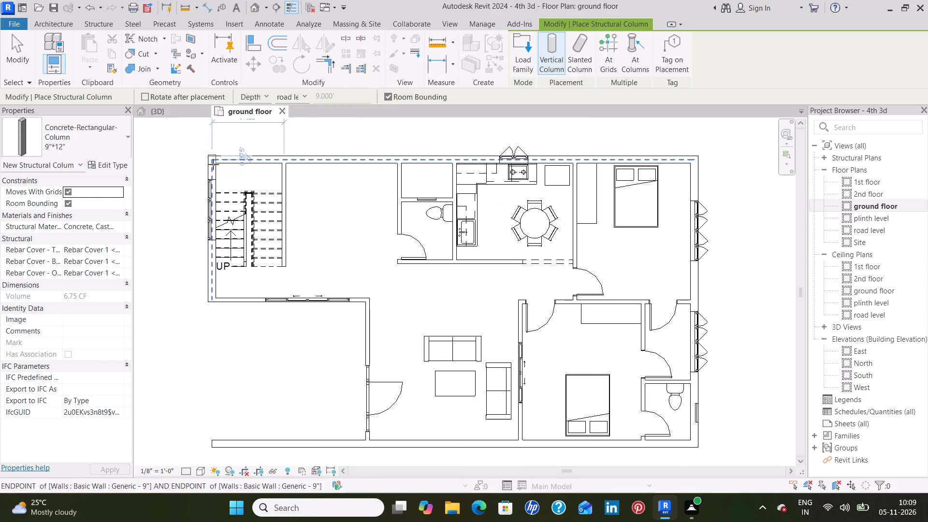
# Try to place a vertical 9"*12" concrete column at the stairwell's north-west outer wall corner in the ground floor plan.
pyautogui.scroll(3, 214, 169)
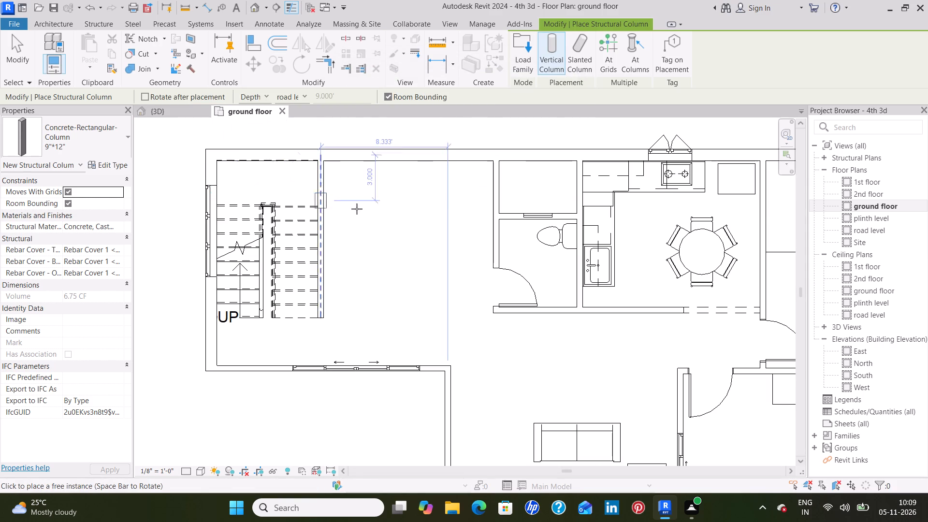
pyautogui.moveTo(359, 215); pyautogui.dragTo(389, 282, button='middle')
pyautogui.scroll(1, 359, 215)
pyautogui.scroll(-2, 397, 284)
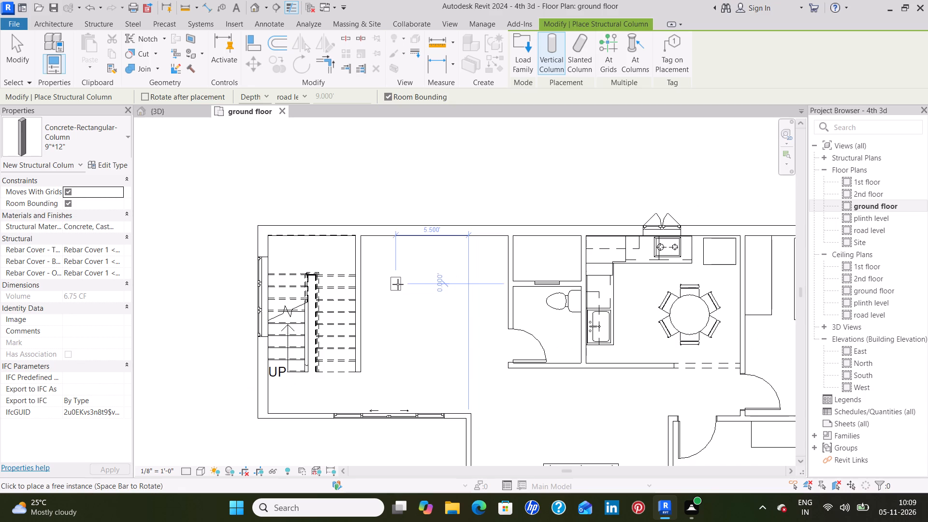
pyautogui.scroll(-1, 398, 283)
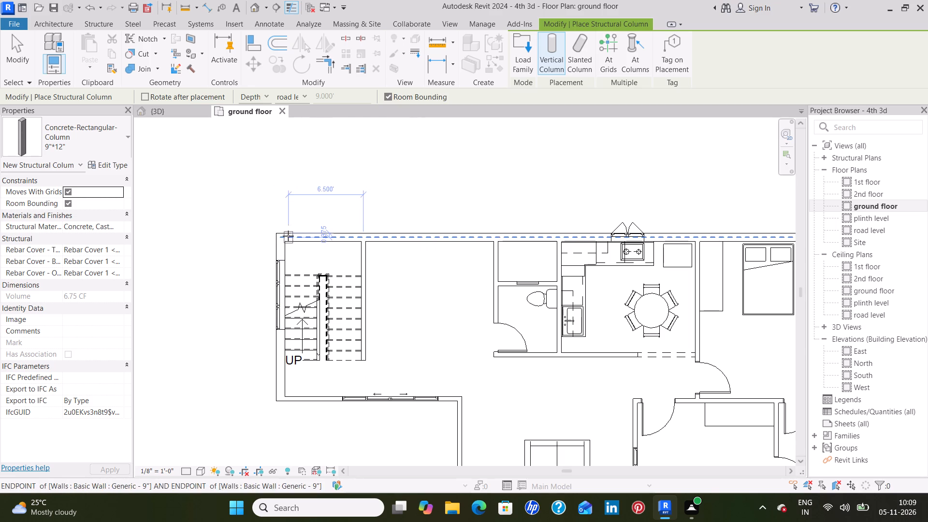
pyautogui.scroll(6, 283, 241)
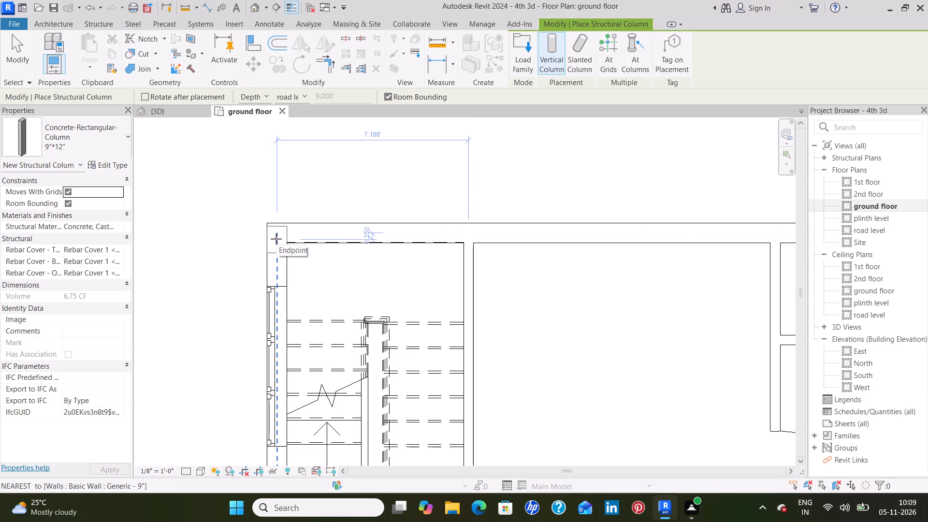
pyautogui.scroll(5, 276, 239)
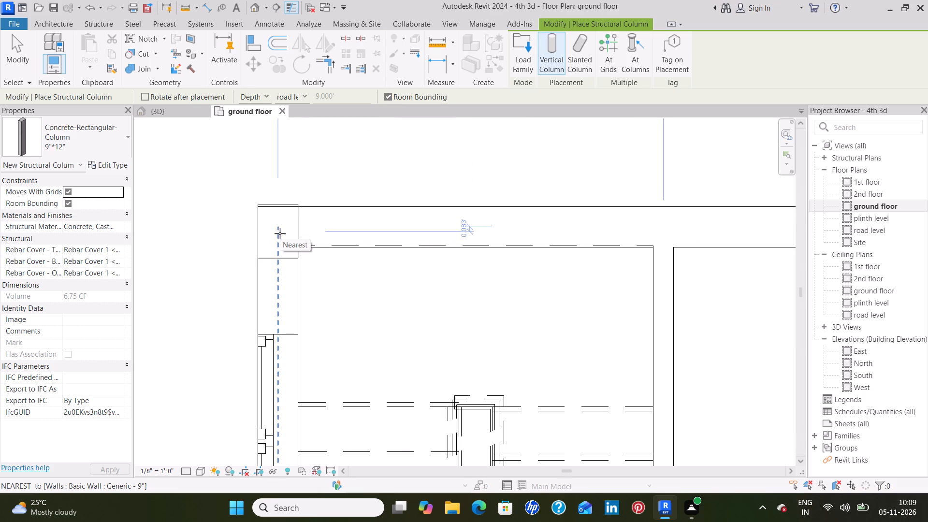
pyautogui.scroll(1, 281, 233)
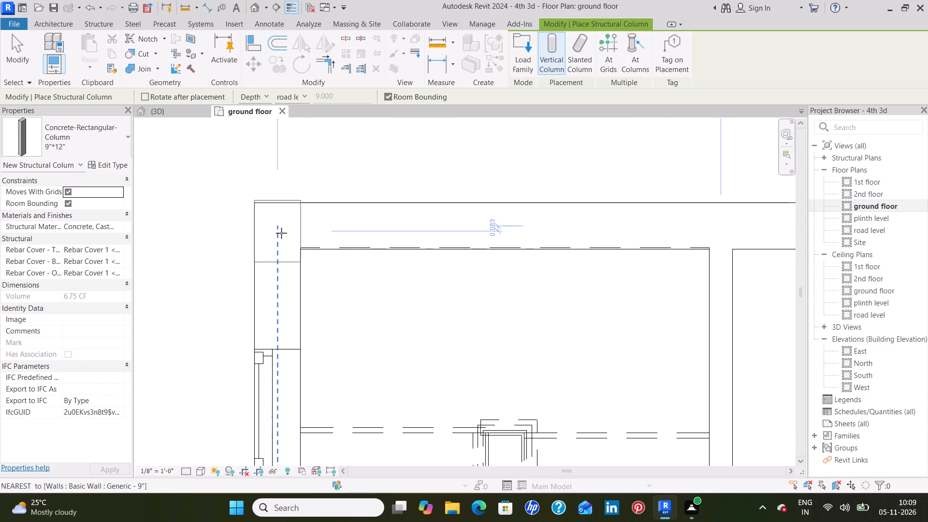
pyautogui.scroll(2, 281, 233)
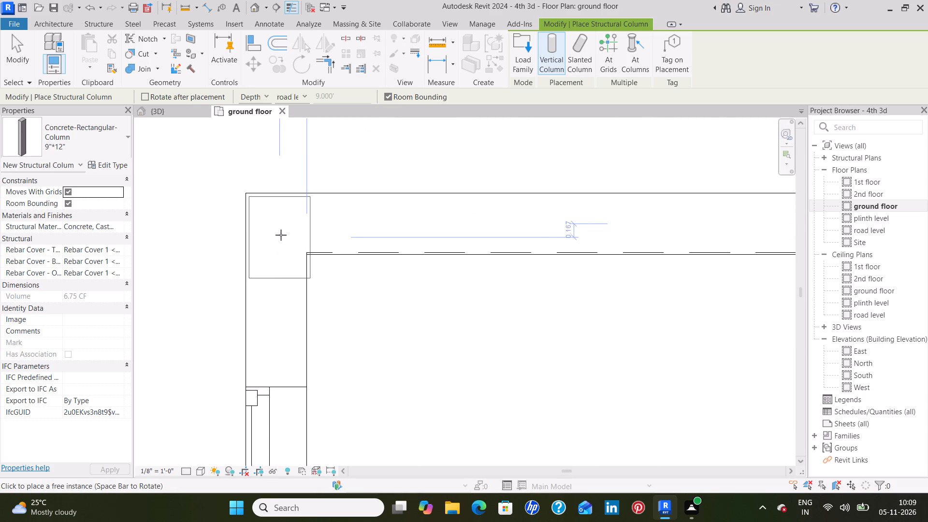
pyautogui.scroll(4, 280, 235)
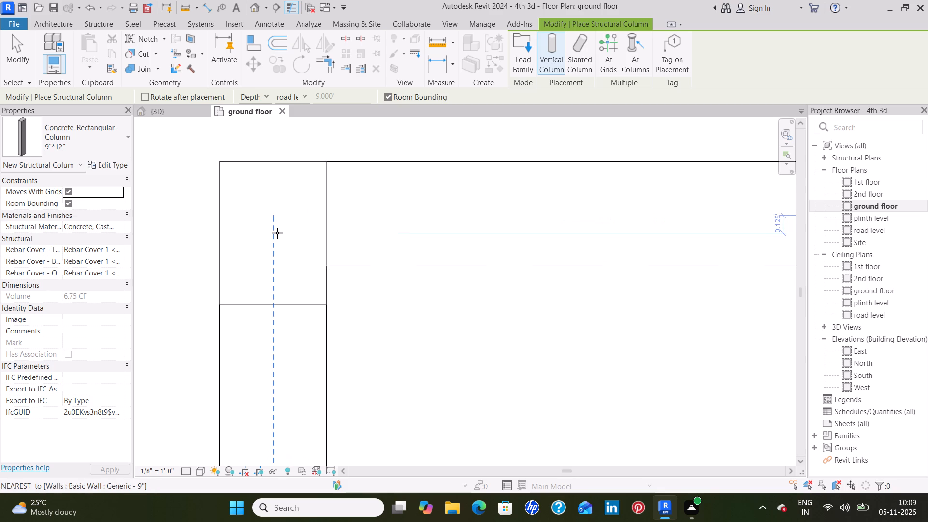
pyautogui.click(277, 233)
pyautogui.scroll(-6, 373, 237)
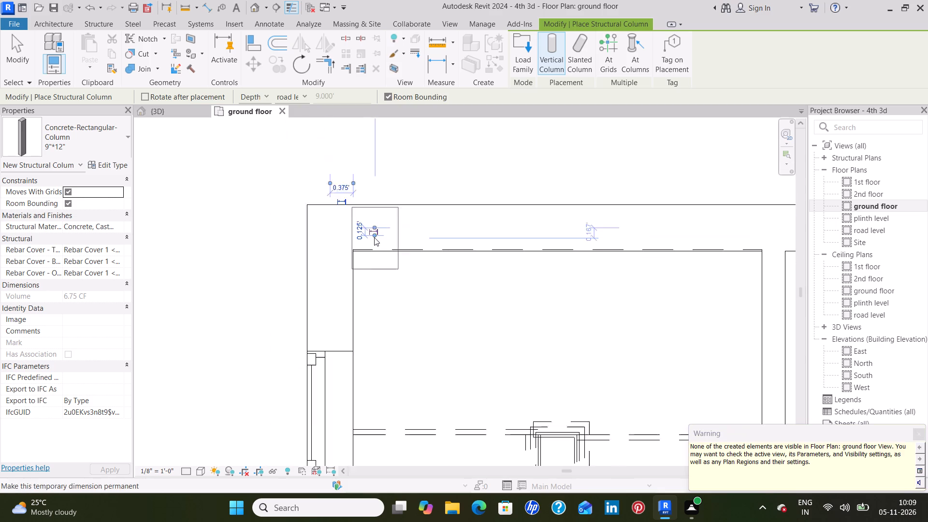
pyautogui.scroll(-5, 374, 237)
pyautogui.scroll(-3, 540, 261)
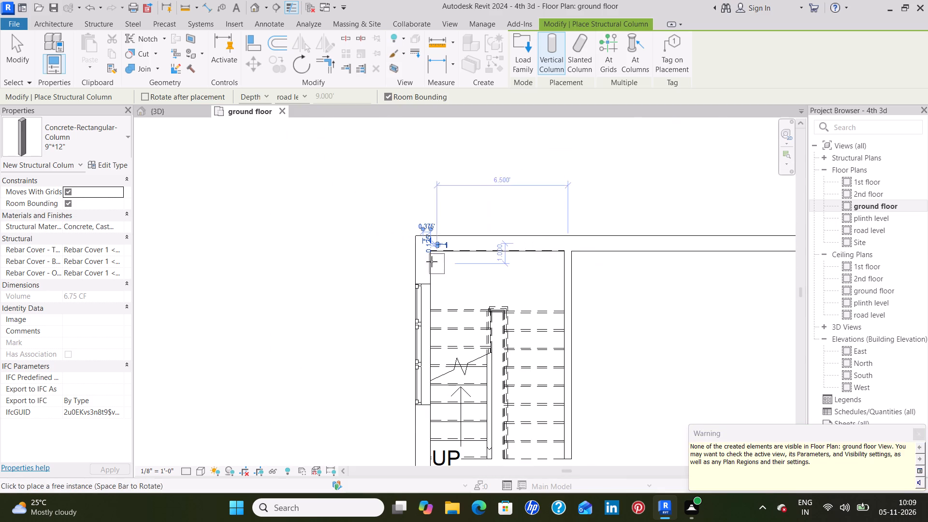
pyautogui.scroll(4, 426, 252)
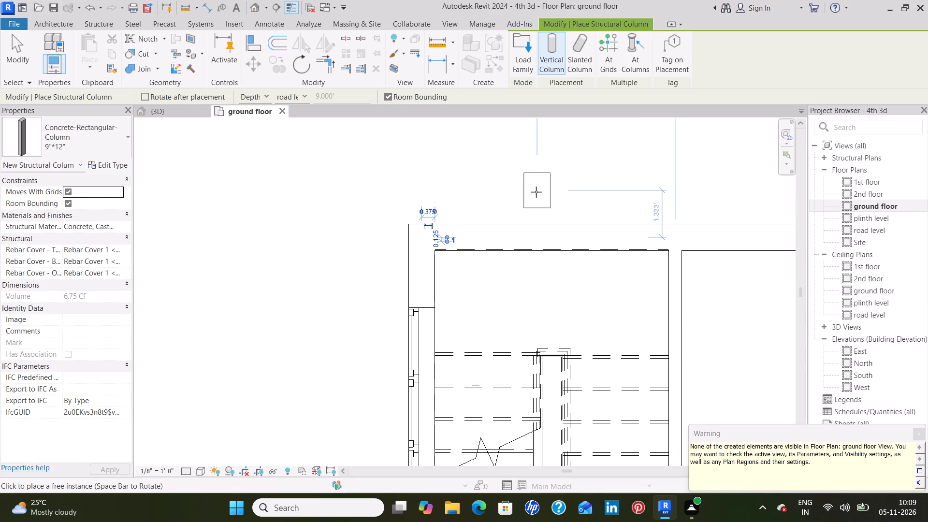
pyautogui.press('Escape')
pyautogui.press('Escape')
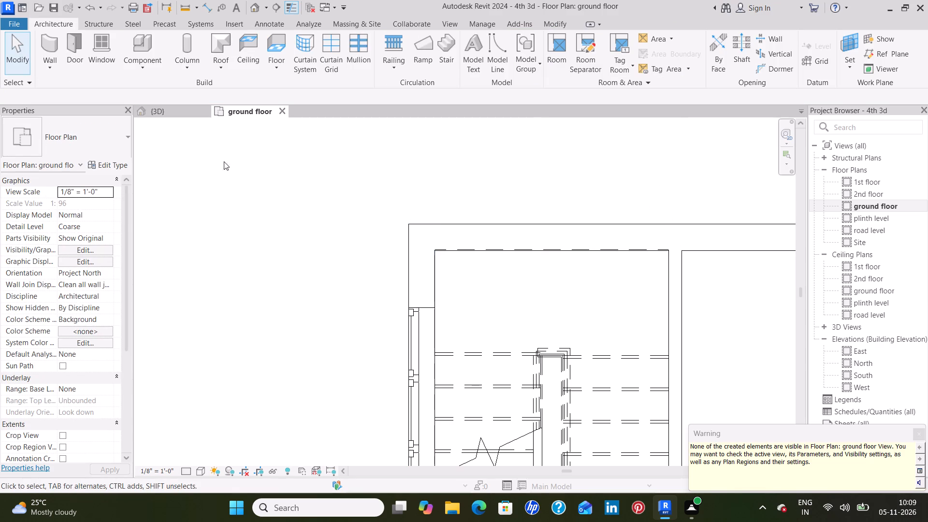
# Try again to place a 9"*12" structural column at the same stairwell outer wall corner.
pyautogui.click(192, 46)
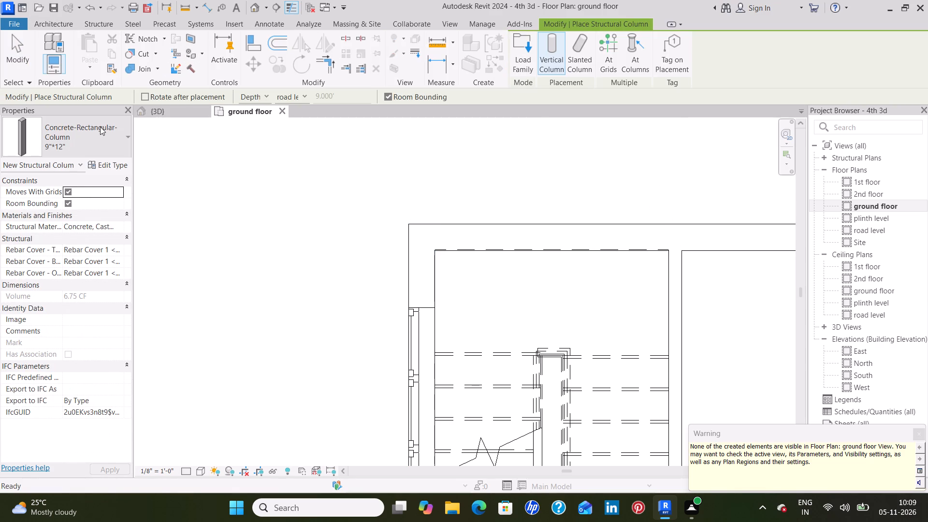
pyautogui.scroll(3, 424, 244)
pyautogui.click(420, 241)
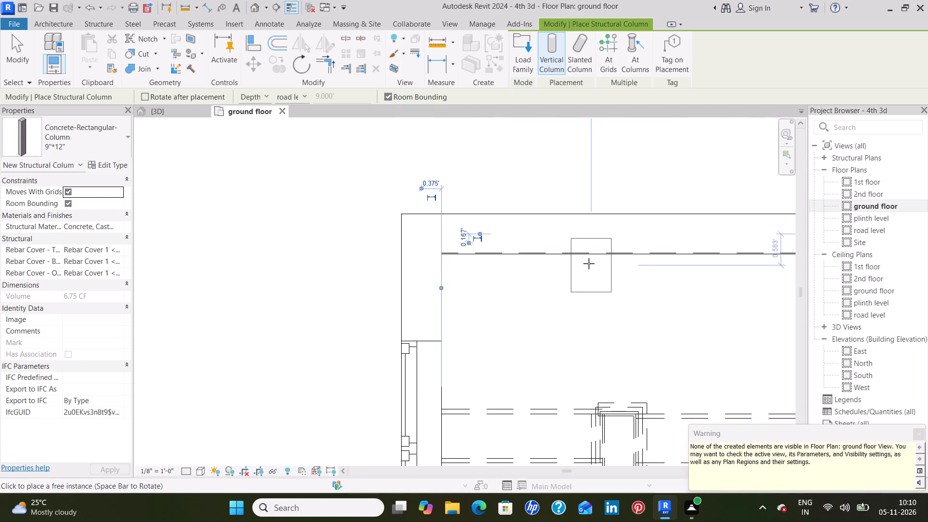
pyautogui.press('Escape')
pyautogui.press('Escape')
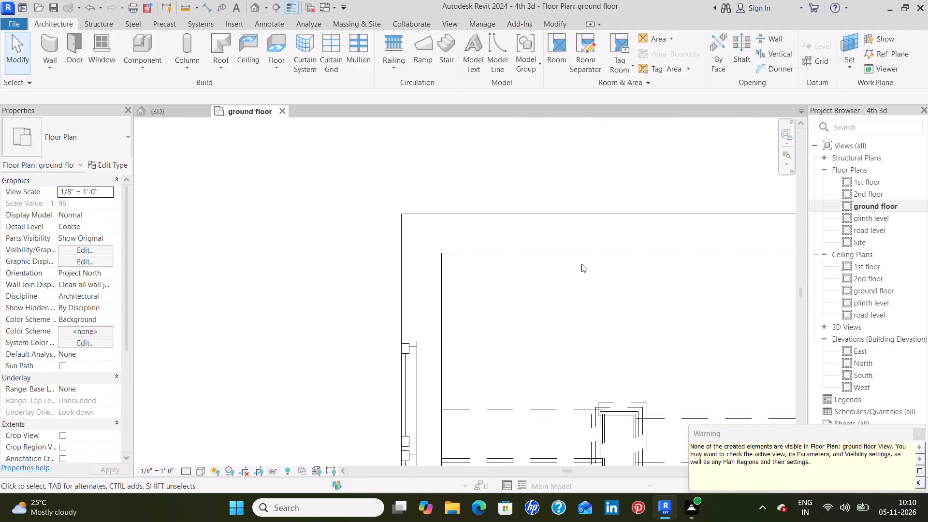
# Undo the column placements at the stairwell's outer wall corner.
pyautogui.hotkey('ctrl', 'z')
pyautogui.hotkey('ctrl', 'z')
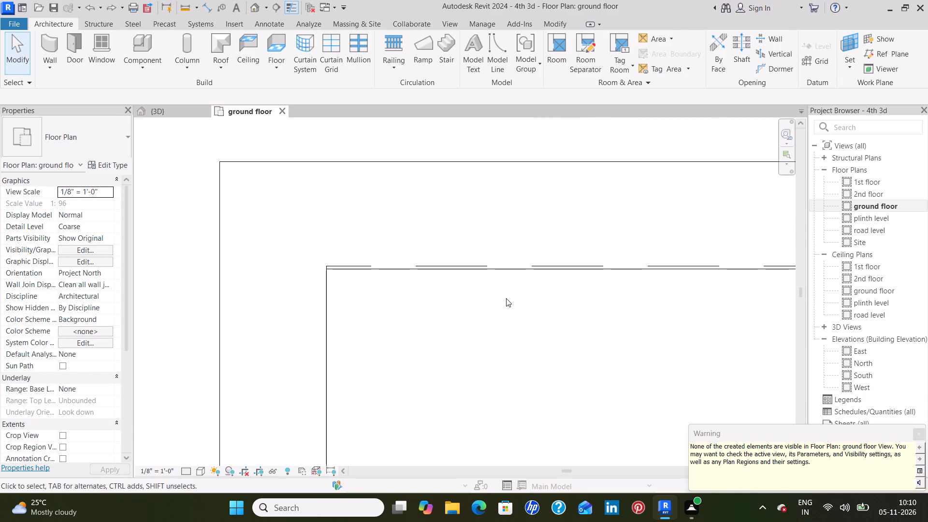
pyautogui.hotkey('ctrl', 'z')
# Choose the 9"*12" concrete rectangular column for placement in the ground floor plan, with its extent defined by height instead of depth.
pyautogui.click(920, 430)
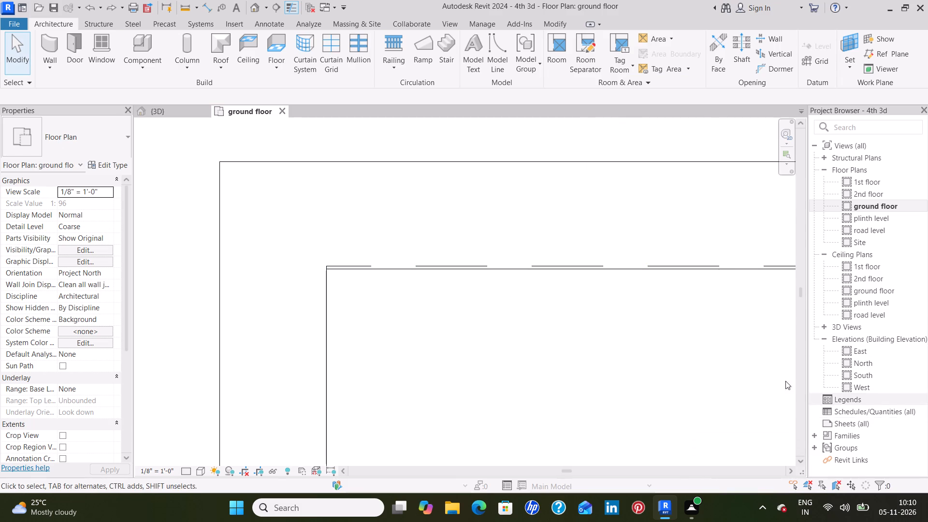
pyautogui.scroll(-2, 430, 233)
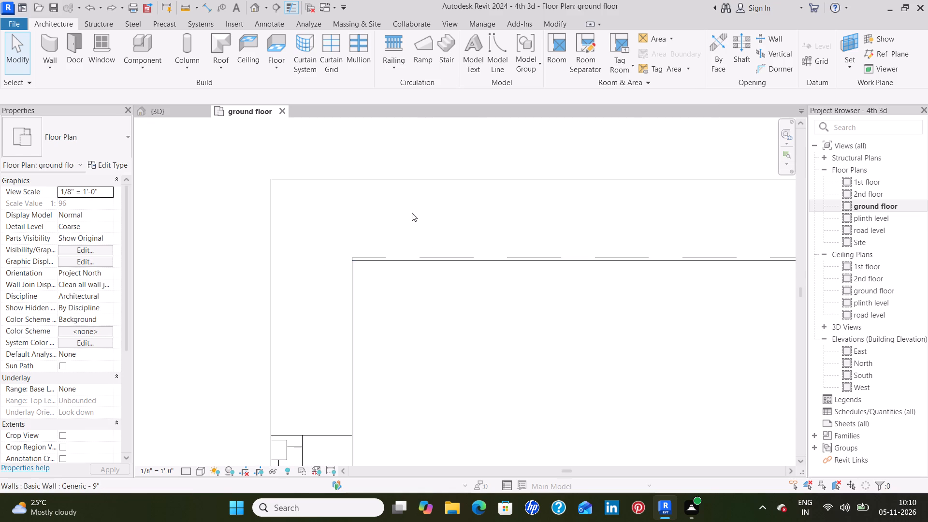
pyautogui.moveTo(405, 208); pyautogui.dragTo(376, 208, button='middle')
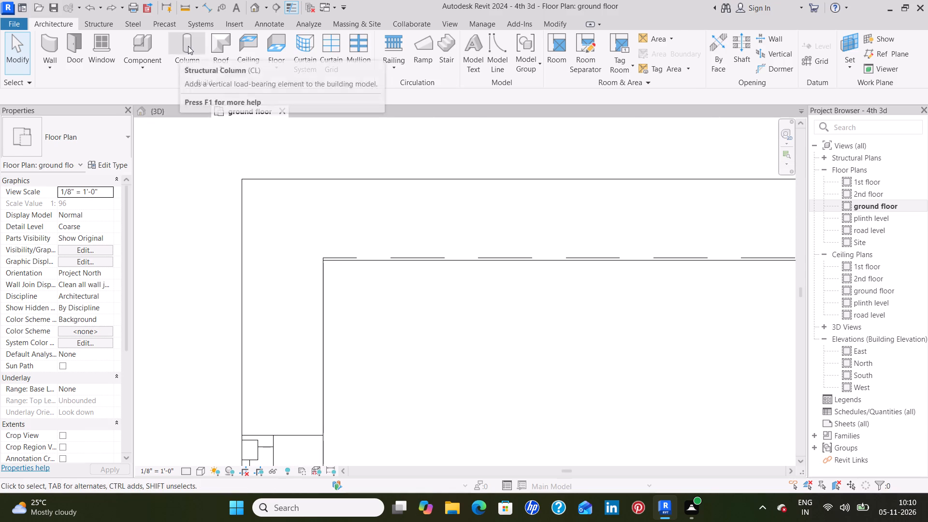
pyautogui.click(188, 46)
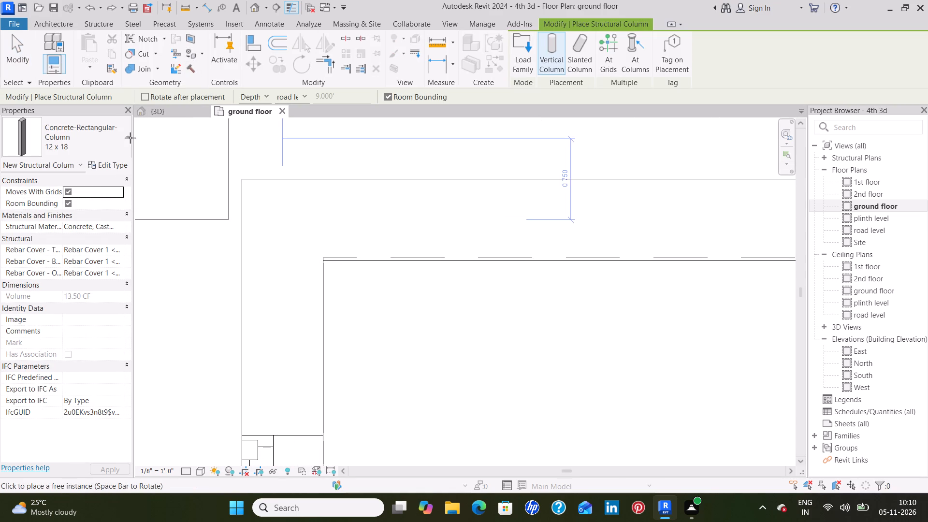
pyautogui.click(105, 149)
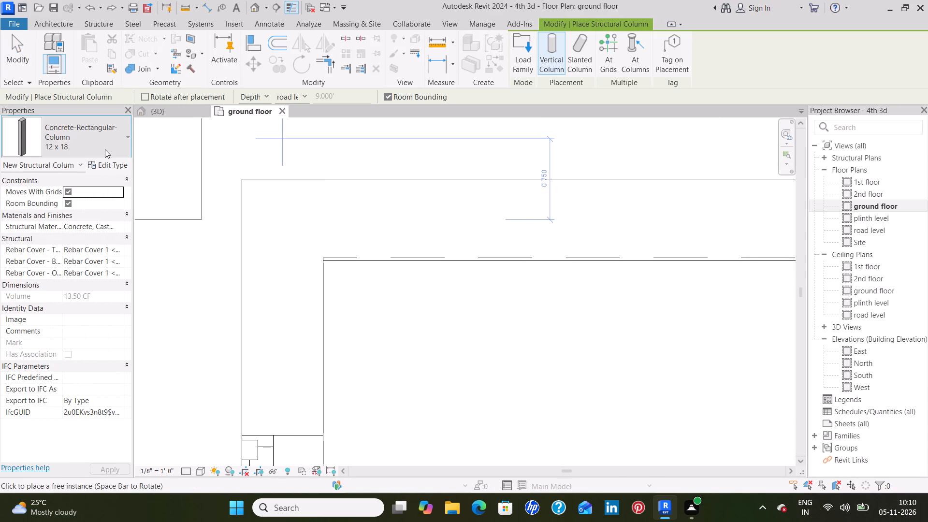
pyautogui.click(79, 203)
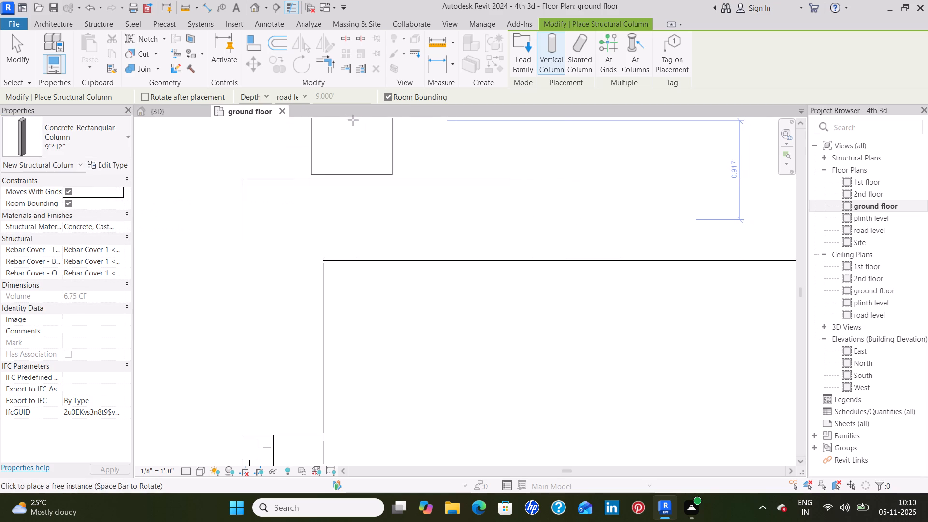
pyautogui.click(305, 99)
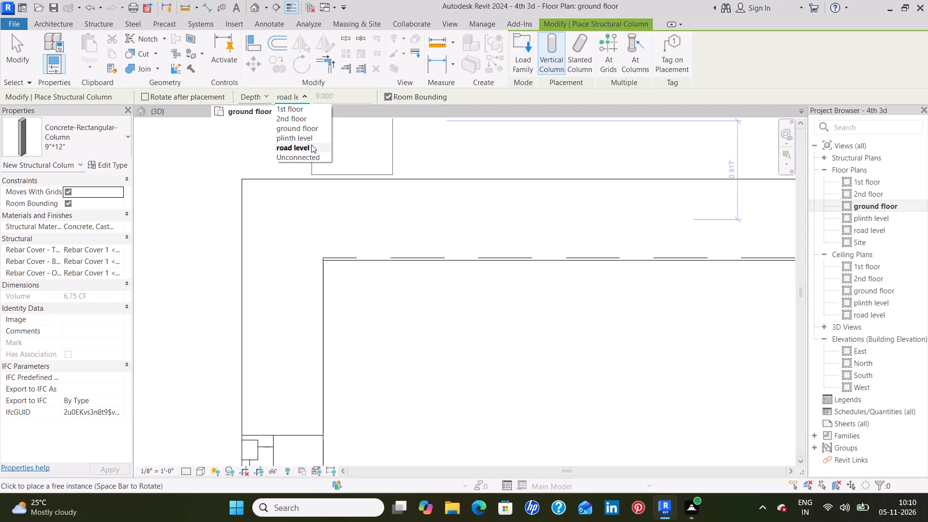
pyautogui.click(312, 139)
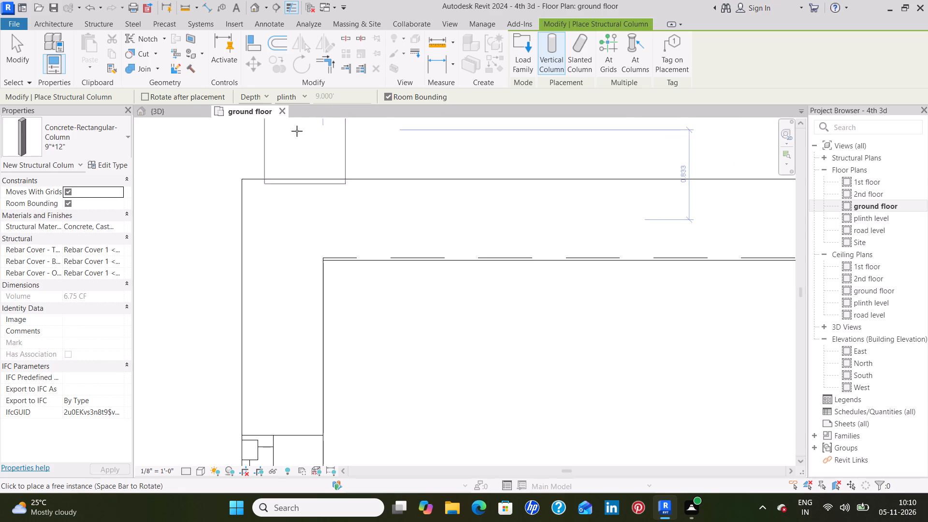
pyautogui.click(257, 96)
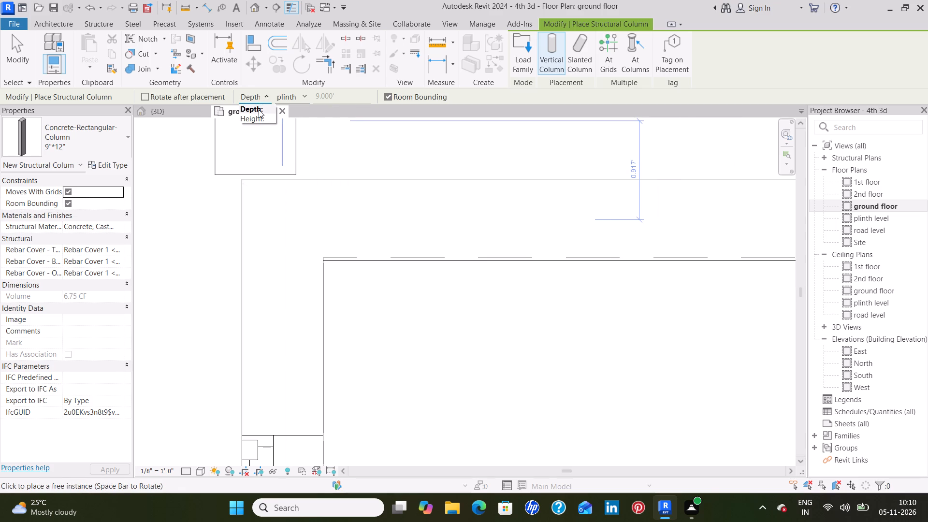
pyautogui.click(261, 117)
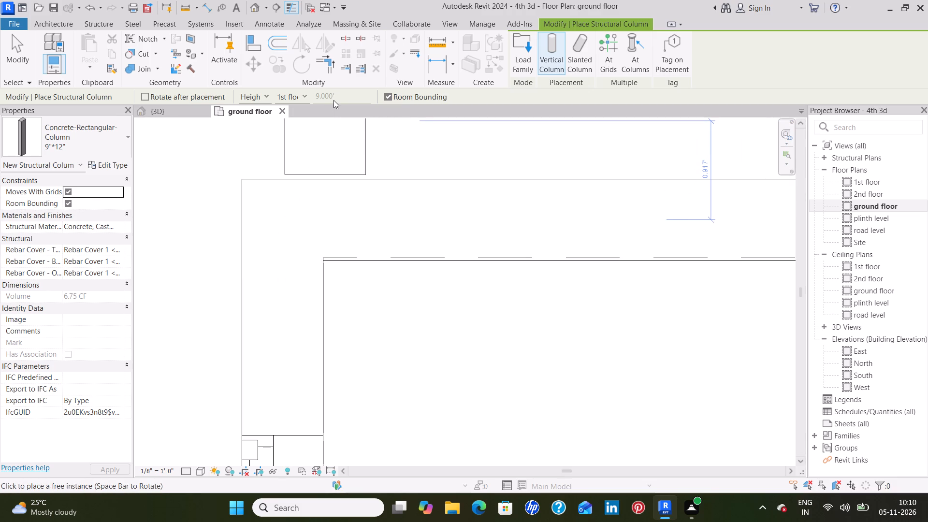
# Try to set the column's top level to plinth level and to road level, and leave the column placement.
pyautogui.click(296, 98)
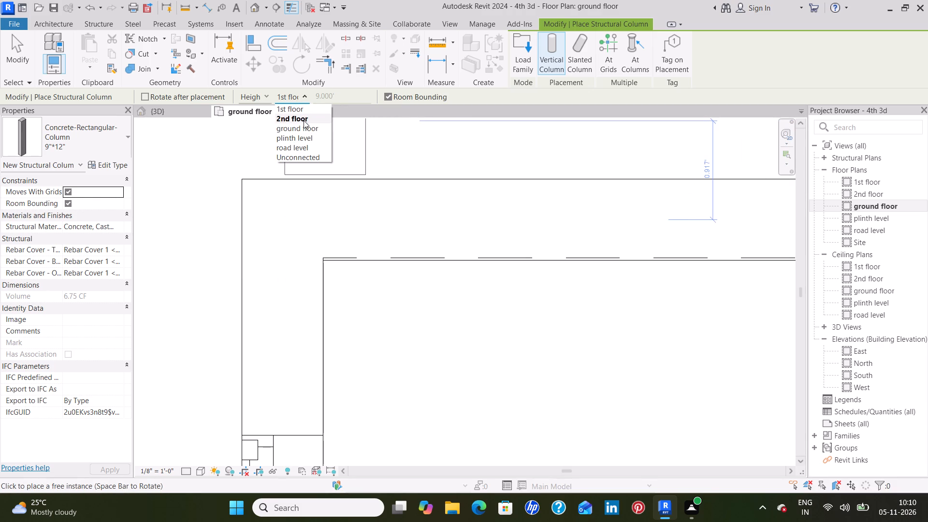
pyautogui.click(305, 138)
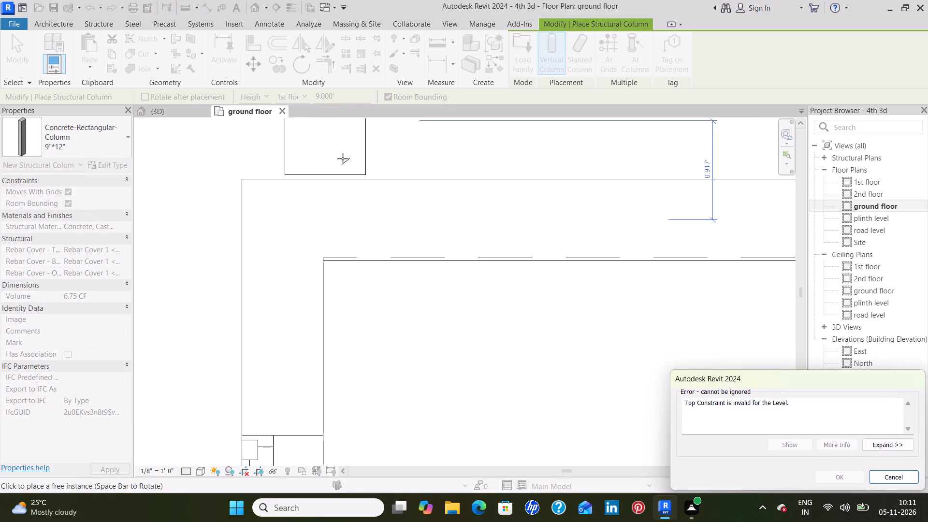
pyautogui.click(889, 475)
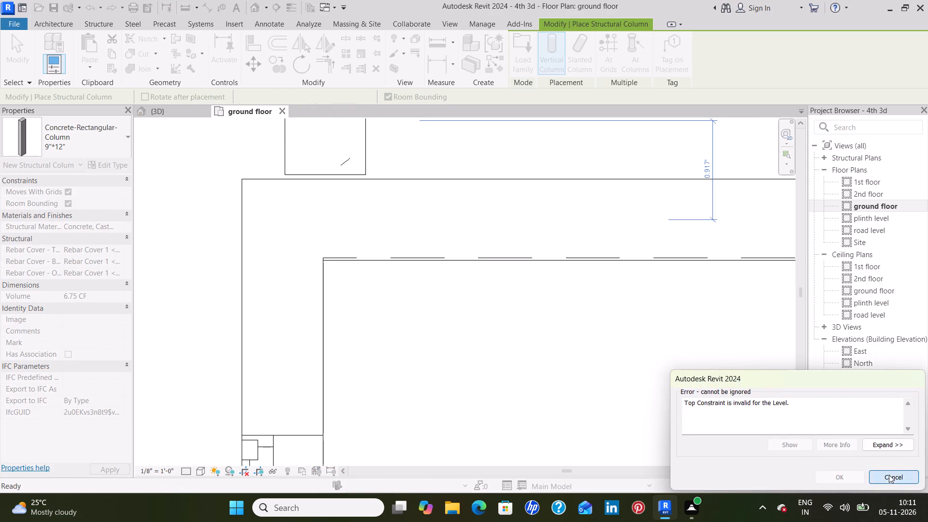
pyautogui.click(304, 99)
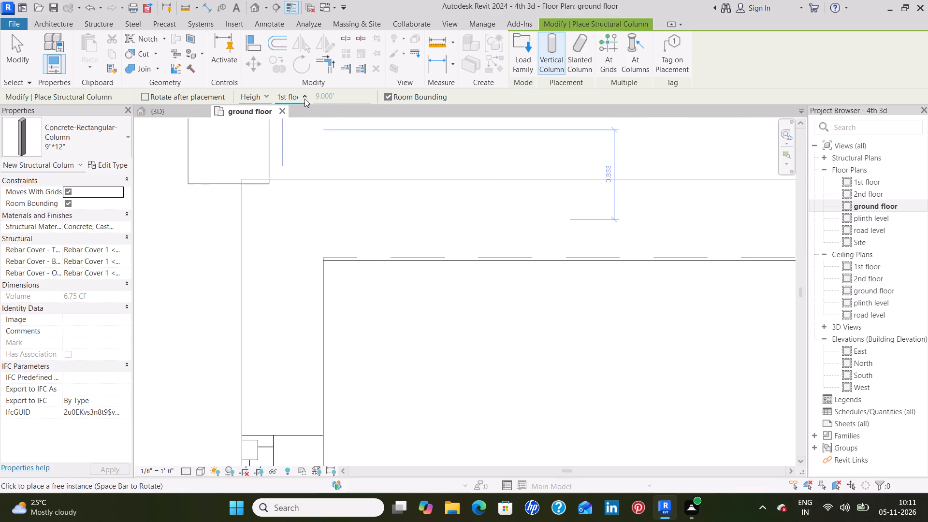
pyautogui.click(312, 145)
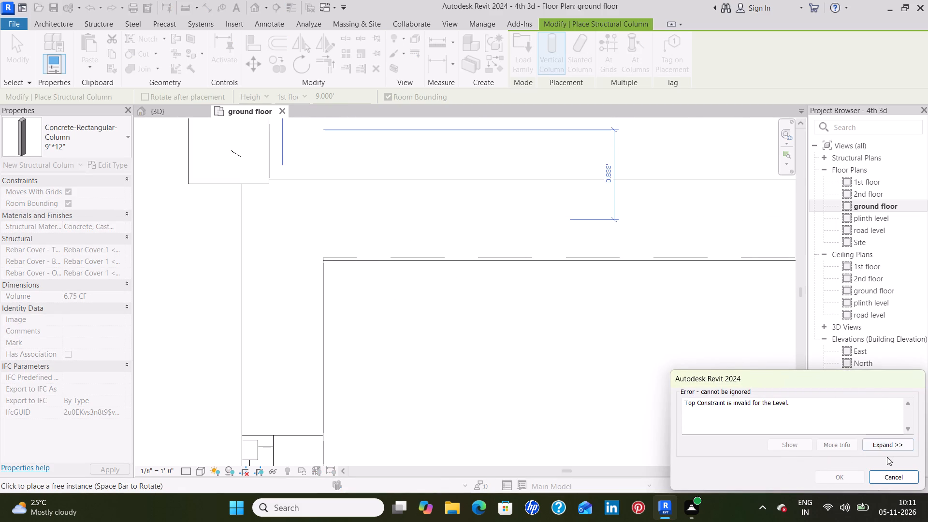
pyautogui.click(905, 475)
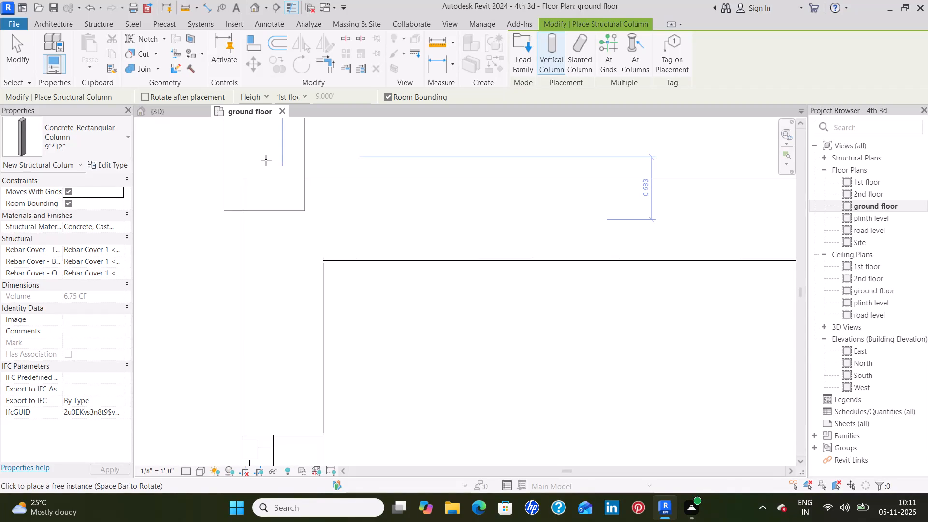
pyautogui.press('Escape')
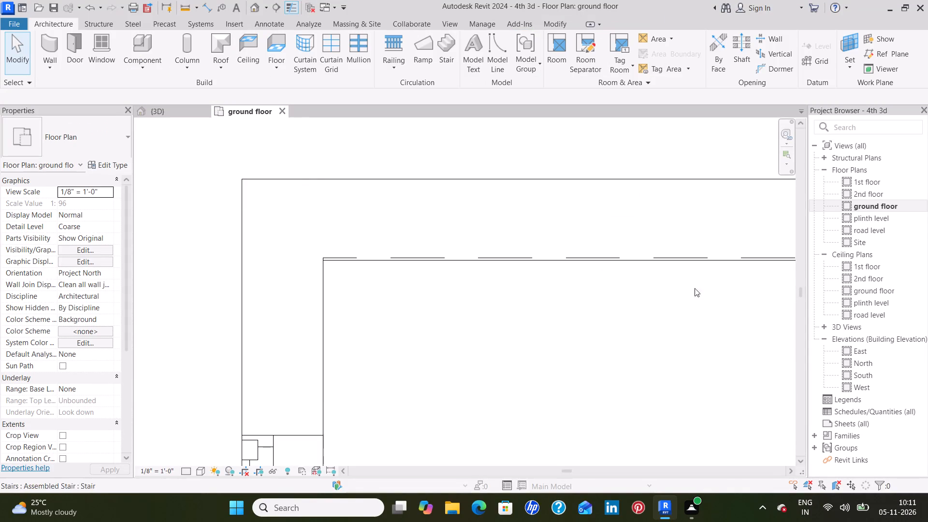
# Open the road level floor plan and begin a 9"*12" structural column near the stairwell's north-west outer wall corner.
pyautogui.doubleClick(887, 227)
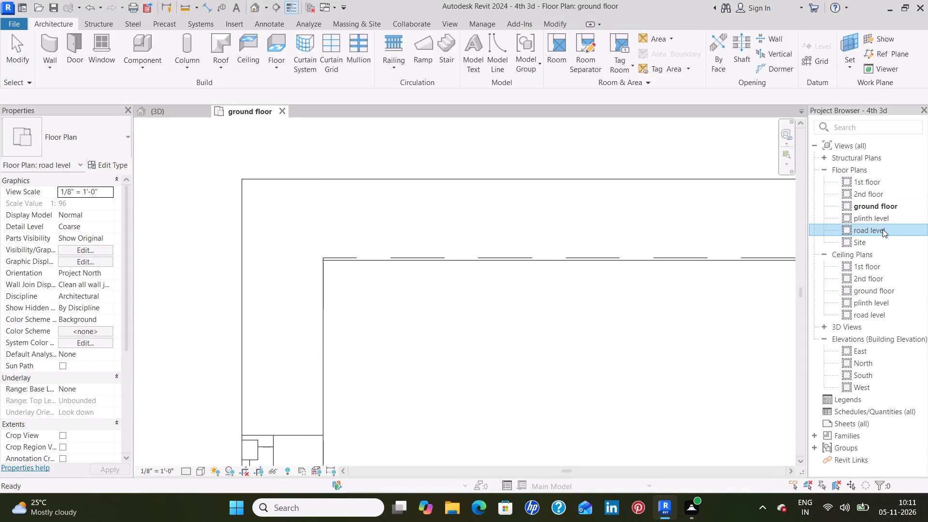
pyautogui.doubleClick(883, 229)
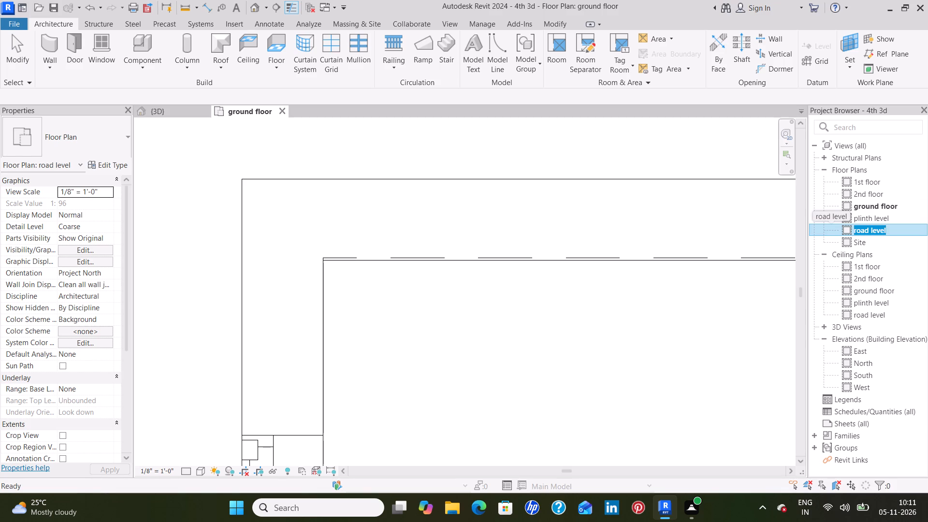
pyautogui.press('Escape')
pyautogui.doubleClick(891, 231)
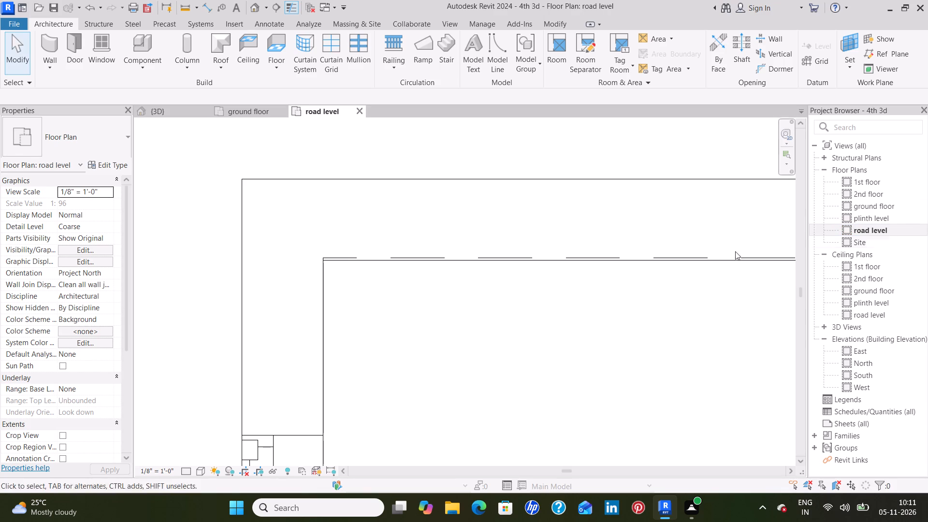
pyautogui.scroll(-9, 344, 221)
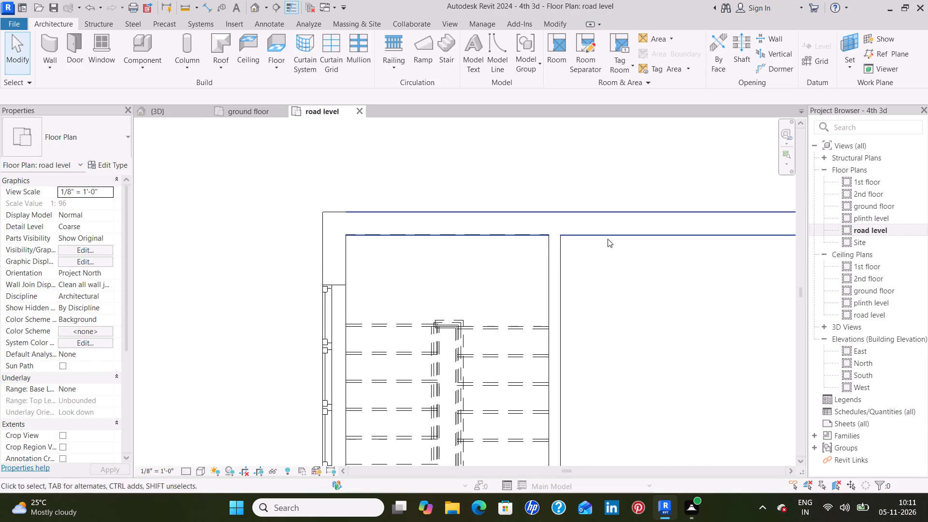
pyautogui.scroll(-8, 665, 299)
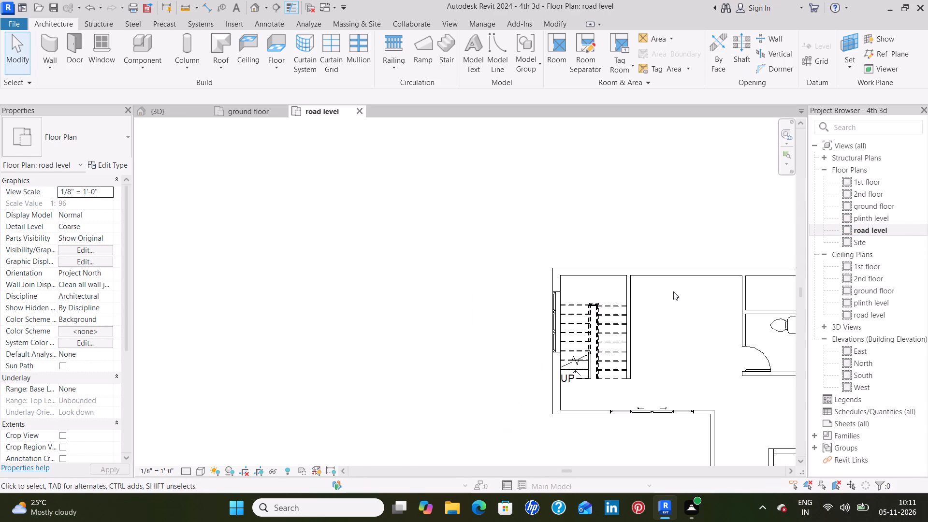
pyautogui.moveTo(673, 291); pyautogui.dragTo(541, 251, button='middle')
pyautogui.scroll(4, 496, 244)
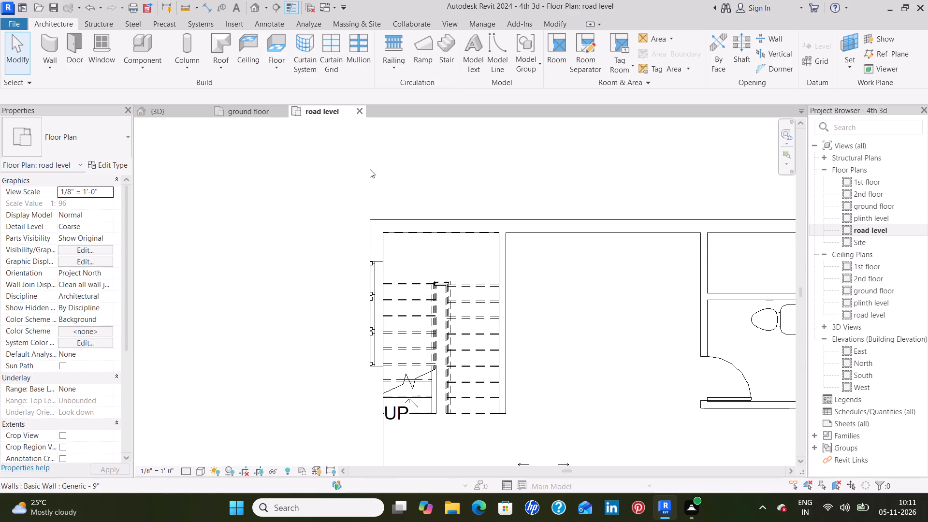
pyautogui.click(184, 42)
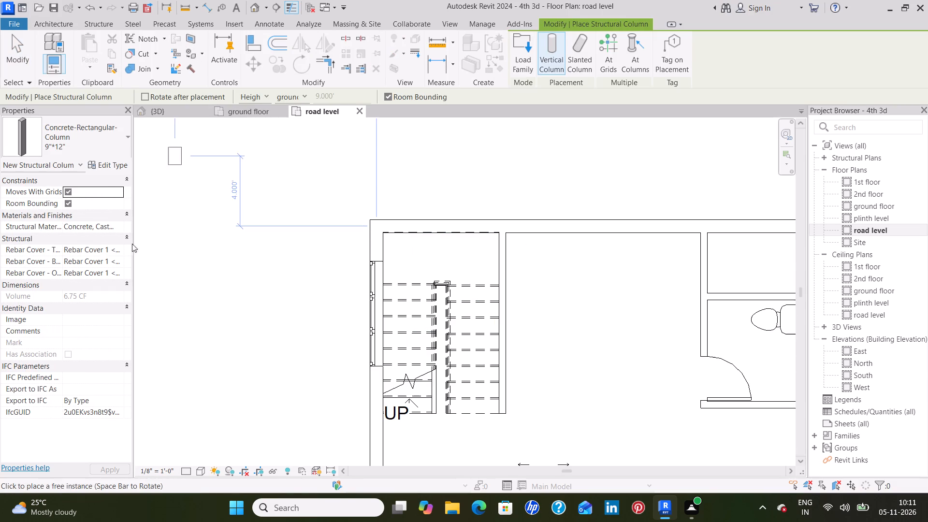
pyautogui.scroll(9, 386, 246)
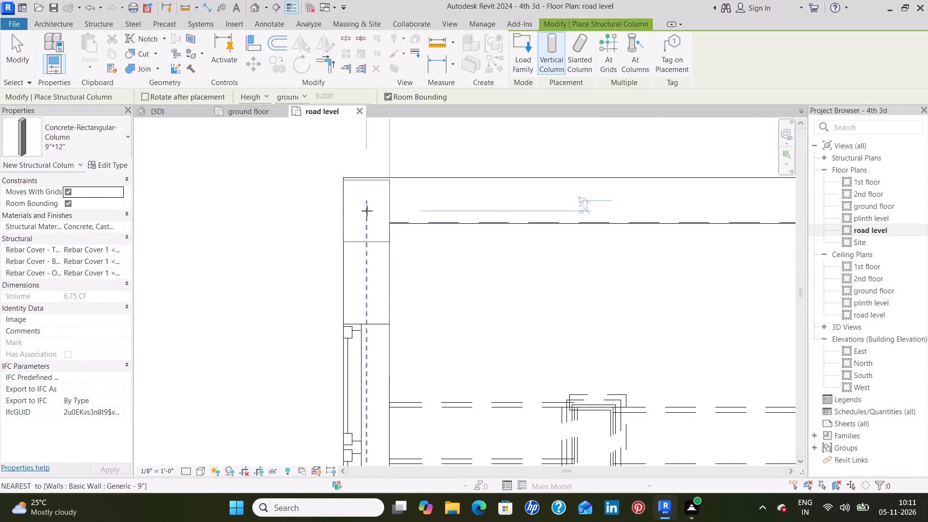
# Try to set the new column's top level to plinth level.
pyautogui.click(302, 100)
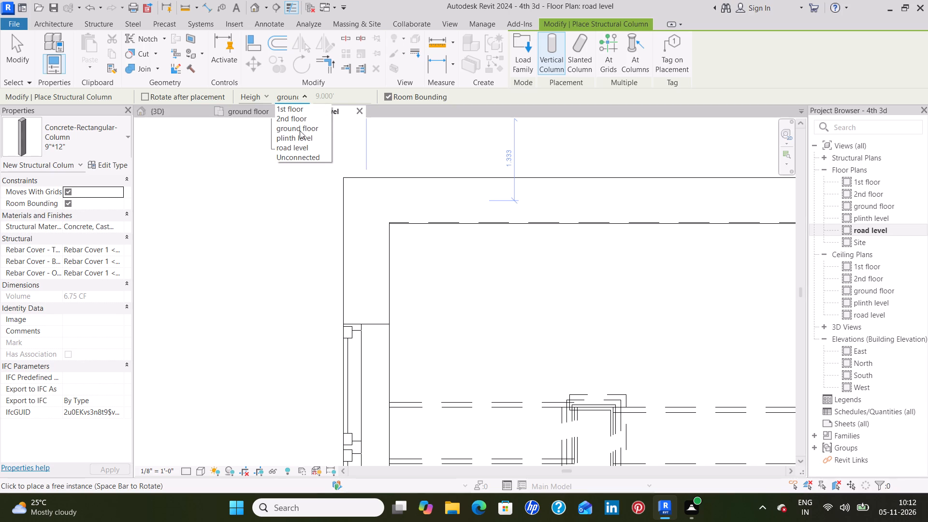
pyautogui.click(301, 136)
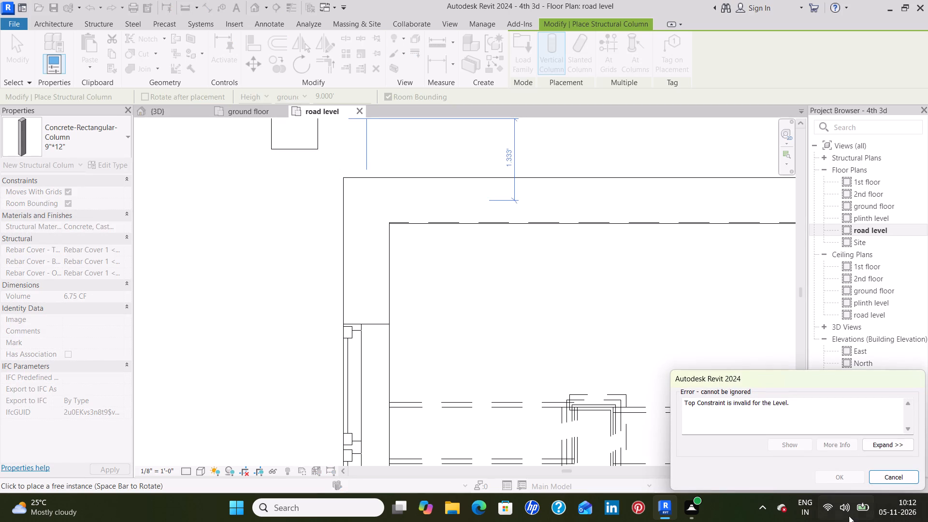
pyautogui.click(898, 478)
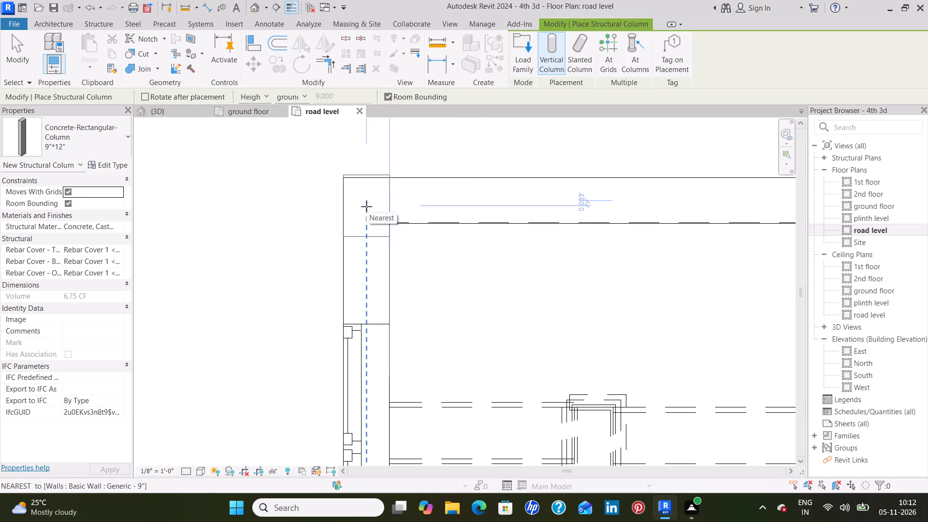
# Place a vertical 9"*12" concrete column with its height up to ground floor in the stairwell's north-west outer wall corner.
pyautogui.scroll(5, 366, 206)
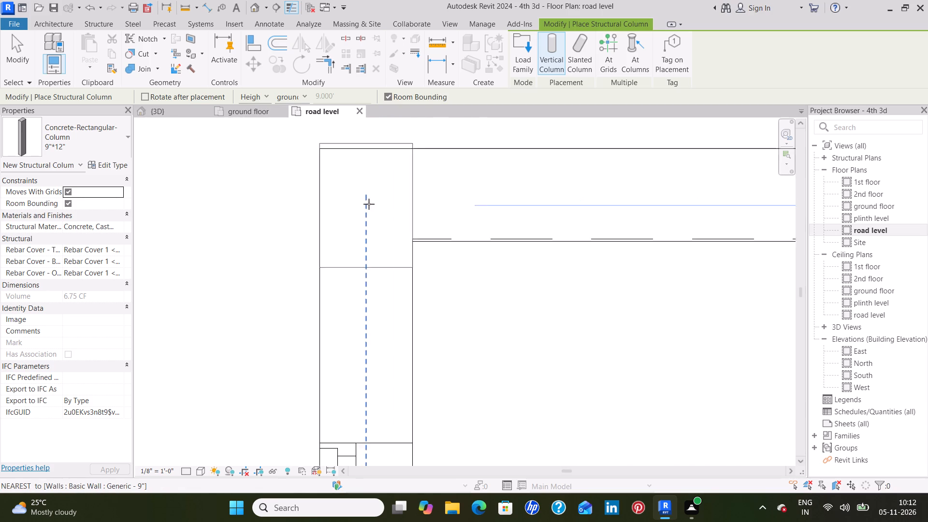
pyautogui.scroll(3, 369, 204)
pyautogui.moveTo(369, 204); pyautogui.dragTo(370, 291, button='middle')
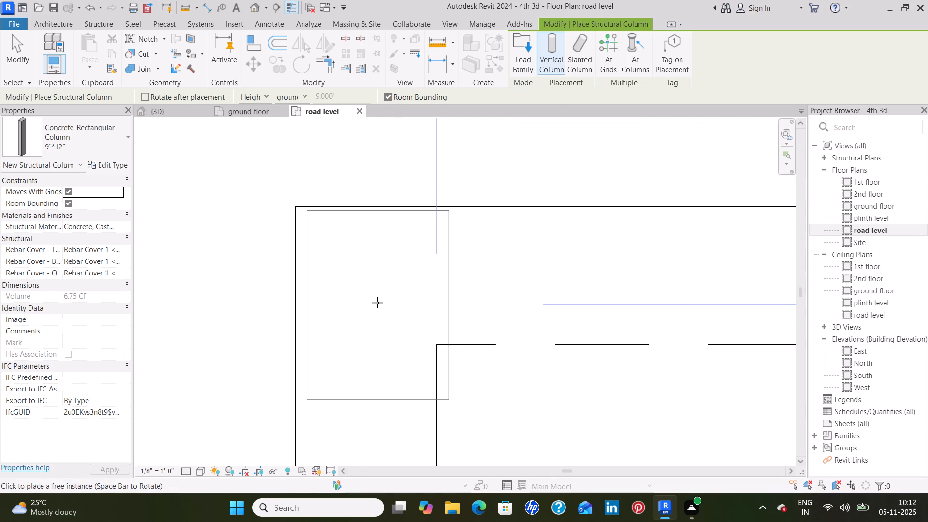
pyautogui.click(367, 301)
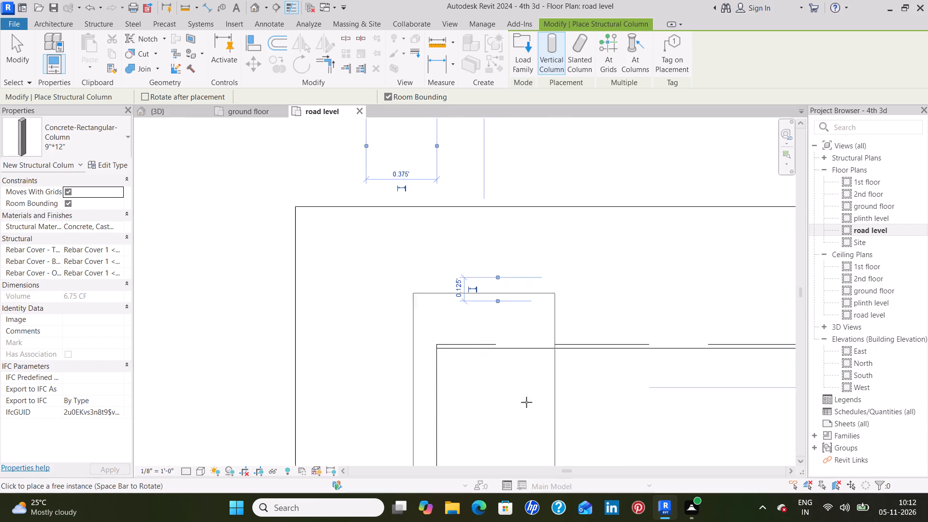
pyautogui.press('Escape')
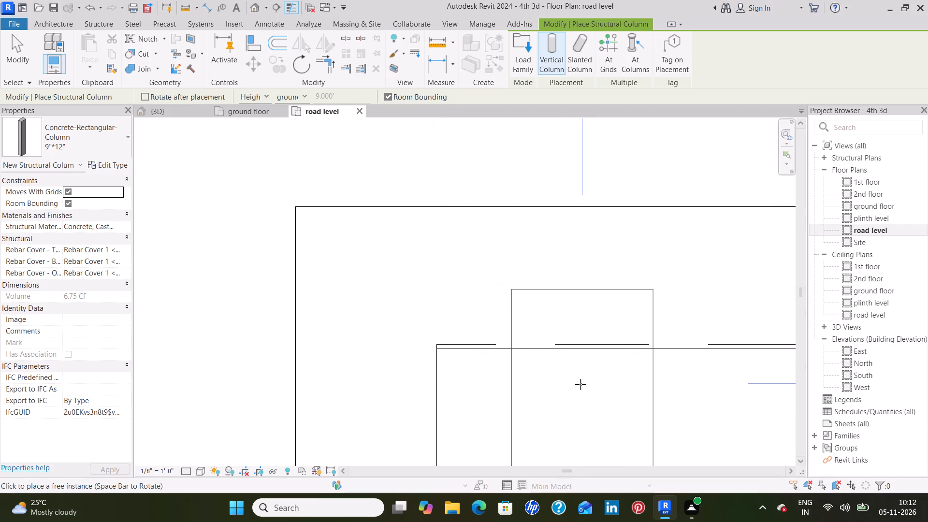
pyautogui.press('Escape')
# Examine the new corner column in the 3D view from the right side and from below, and inspect its base and top level constraints.
pyautogui.click(176, 114)
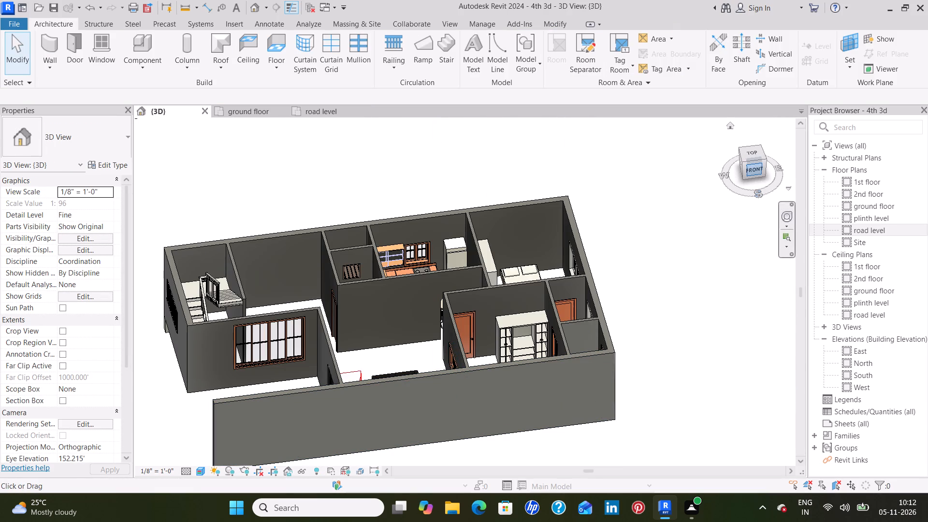
pyautogui.click(731, 124)
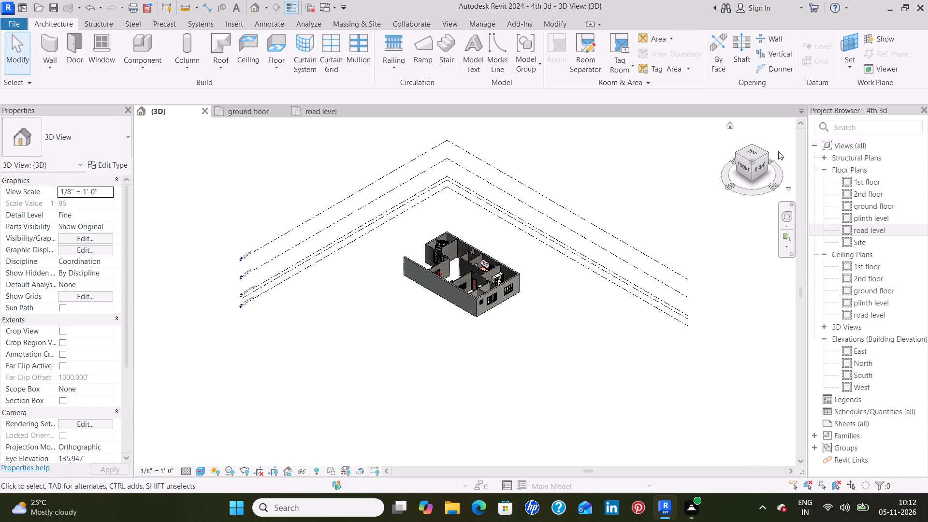
pyautogui.click(763, 164)
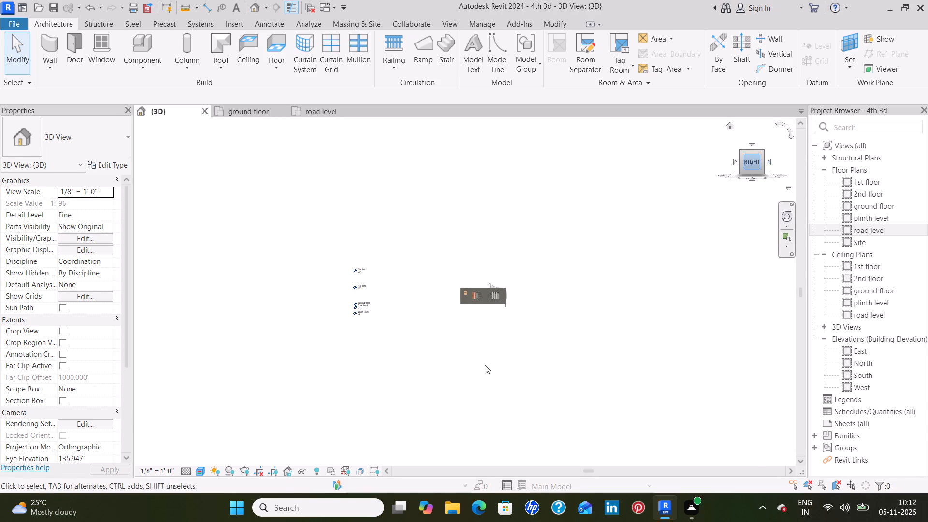
pyautogui.scroll(13, 526, 304)
pyautogui.scroll(-2, 490, 315)
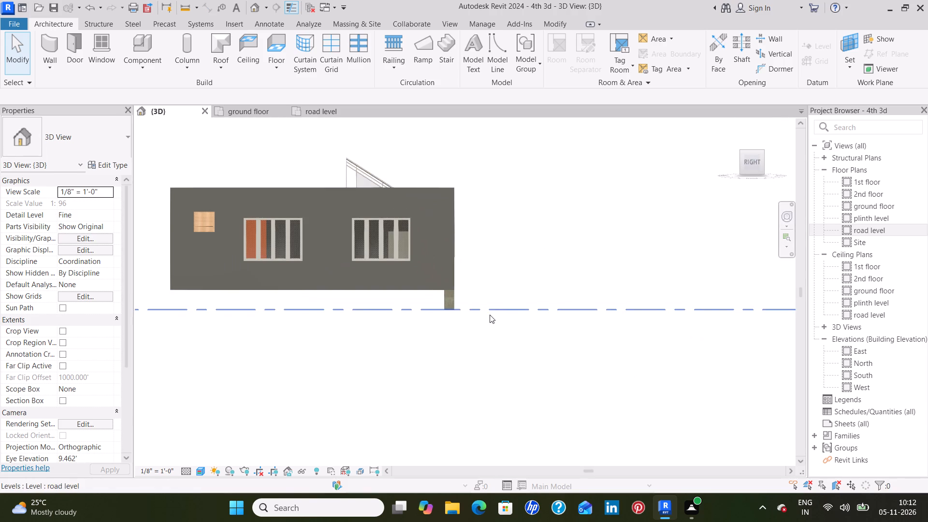
pyautogui.scroll(-9, 490, 315)
pyautogui.scroll(2, 489, 312)
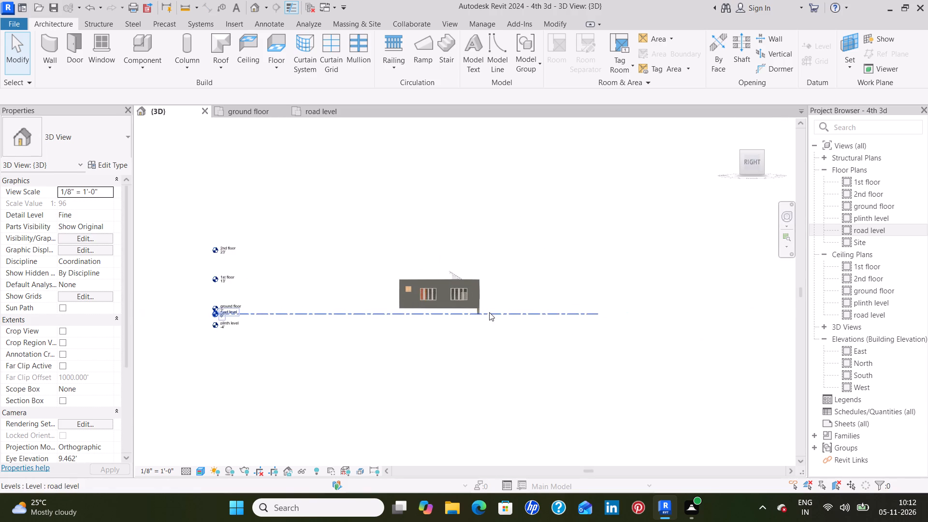
pyautogui.scroll(3, 489, 312)
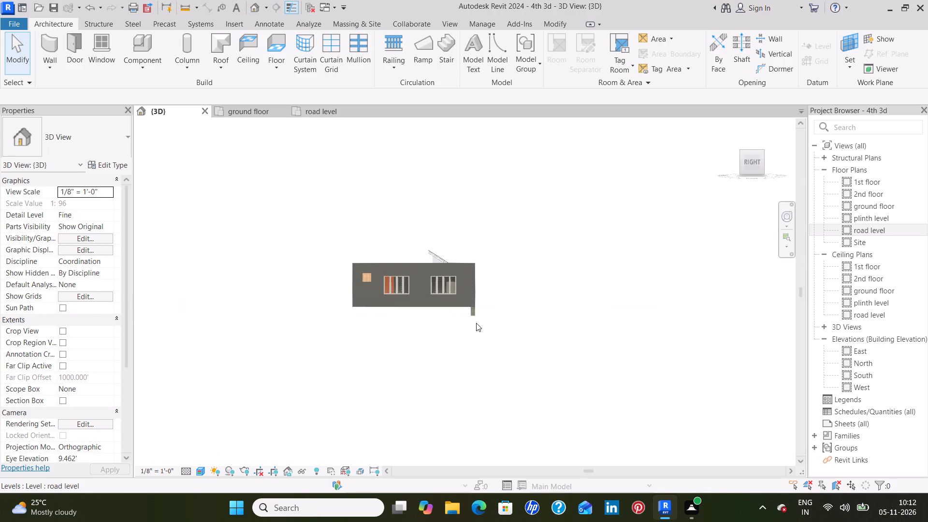
pyautogui.moveTo(473, 327); pyautogui.dragTo(687, 360, button='middle')
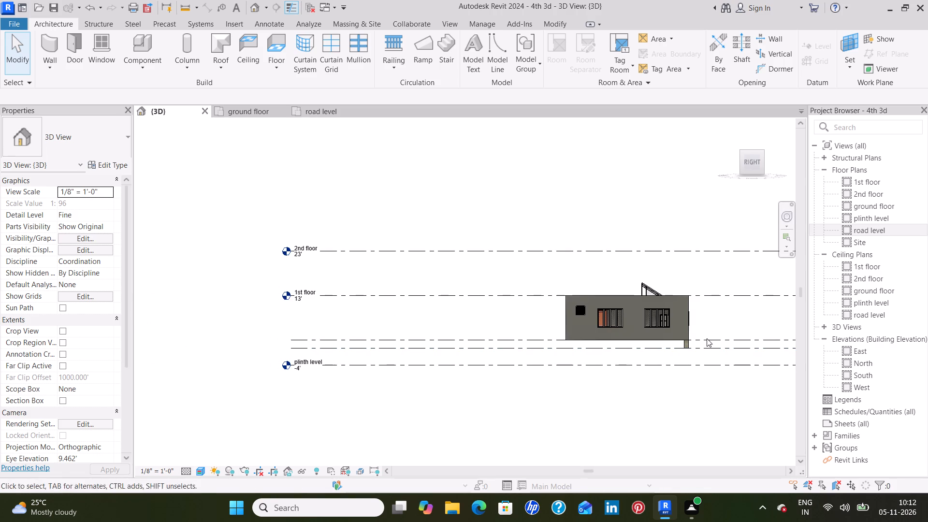
pyautogui.scroll(12, 699, 350)
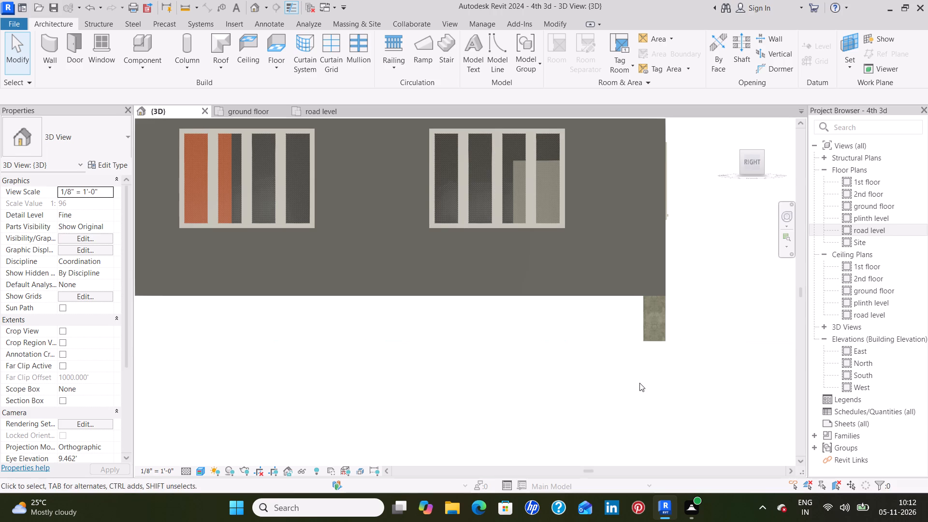
pyautogui.keyDown('shift'); pyautogui.moveTo(638, 380); pyautogui.dragTo(636, 379, button='middle'); pyautogui.keyUp('shift')
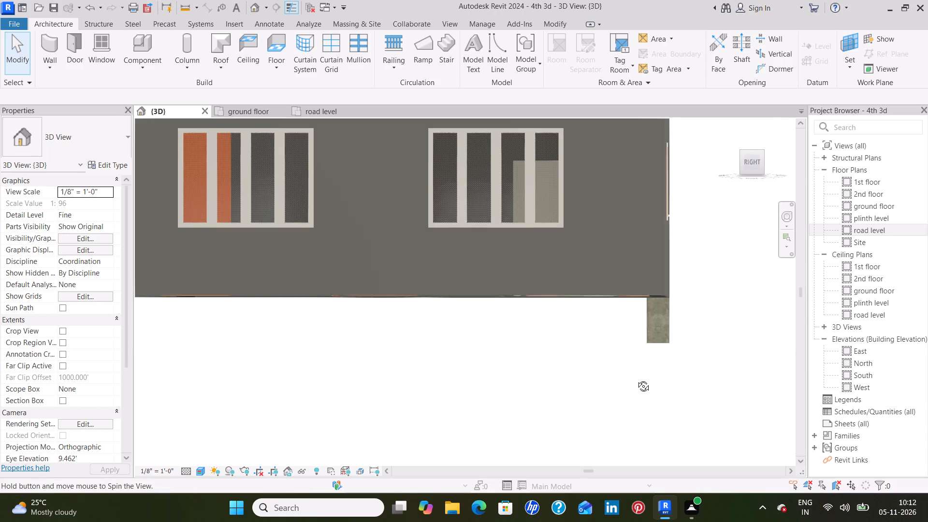
pyautogui.keyDown('shift'); pyautogui.moveTo(636, 379); pyautogui.dragTo(464, 365, button='middle'); pyautogui.keyUp('shift')
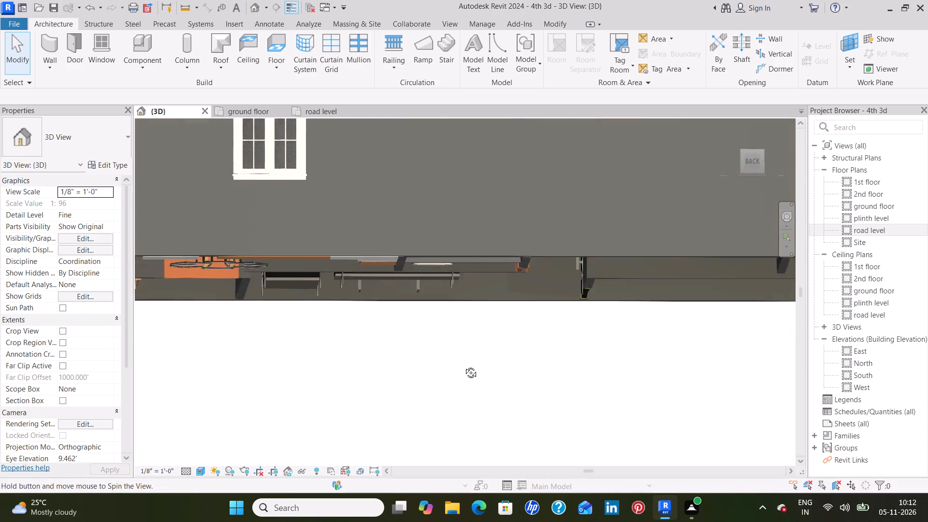
pyautogui.keyDown('shift'); pyautogui.moveTo(464, 365); pyautogui.dragTo(416, 363, button='middle'); pyautogui.keyUp('shift')
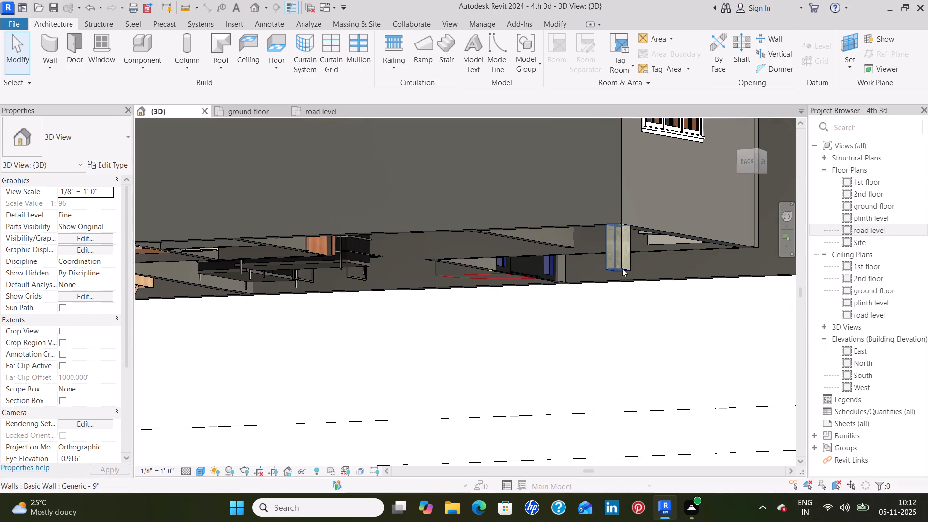
pyautogui.click(619, 261)
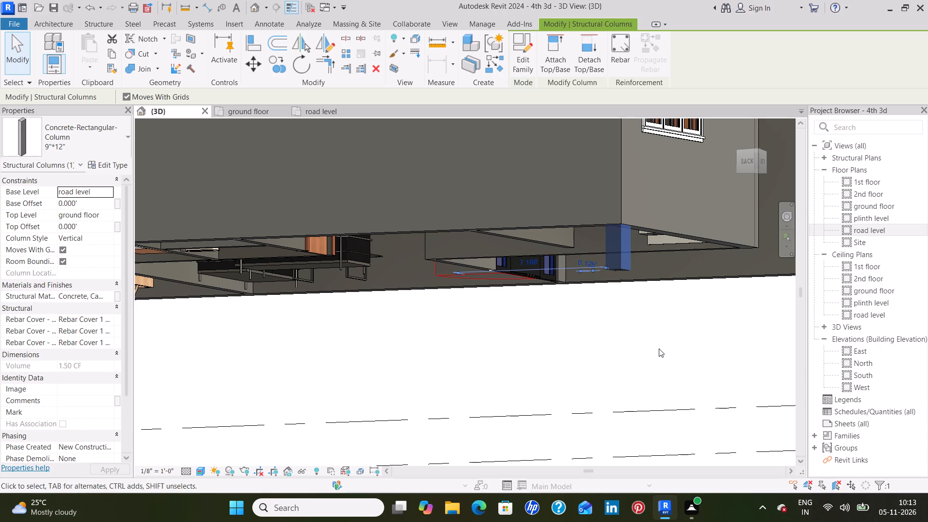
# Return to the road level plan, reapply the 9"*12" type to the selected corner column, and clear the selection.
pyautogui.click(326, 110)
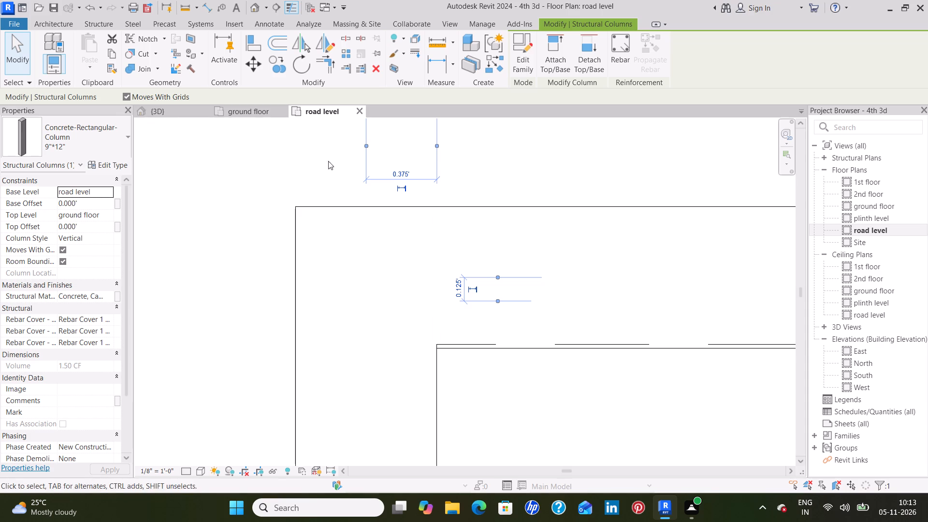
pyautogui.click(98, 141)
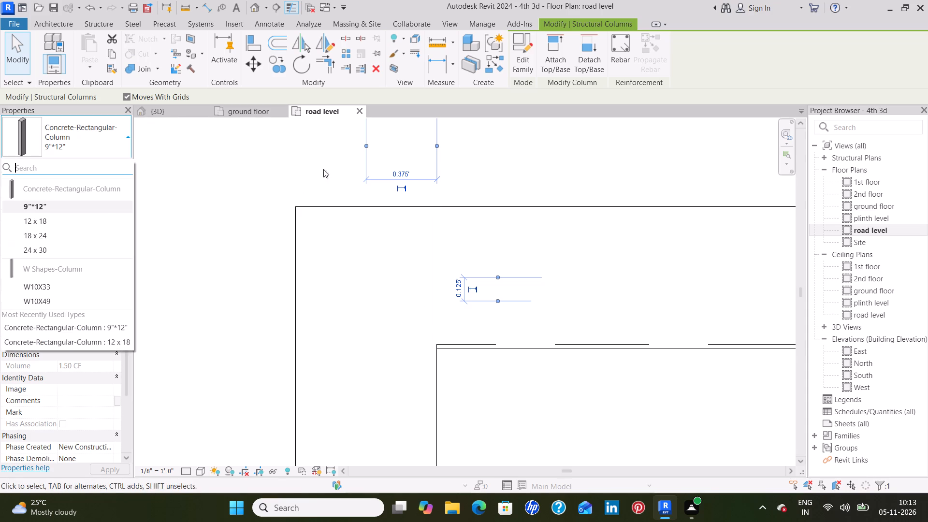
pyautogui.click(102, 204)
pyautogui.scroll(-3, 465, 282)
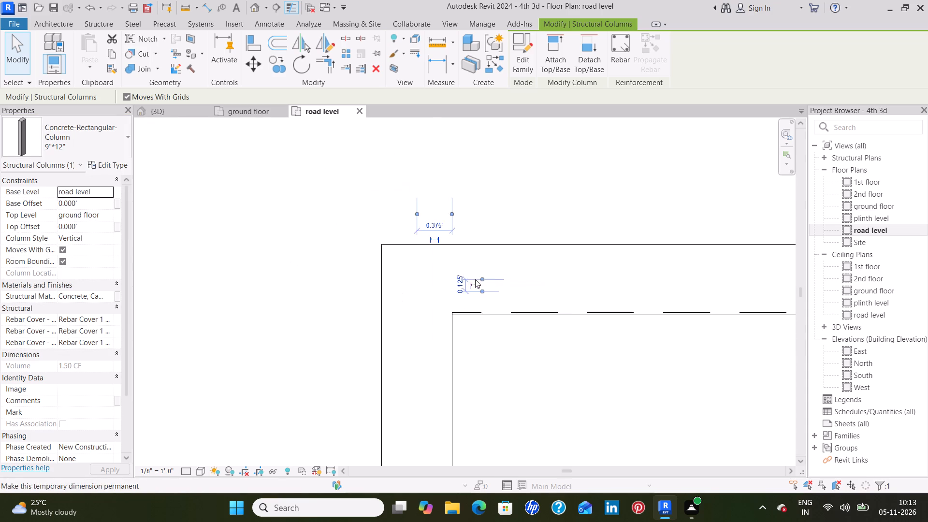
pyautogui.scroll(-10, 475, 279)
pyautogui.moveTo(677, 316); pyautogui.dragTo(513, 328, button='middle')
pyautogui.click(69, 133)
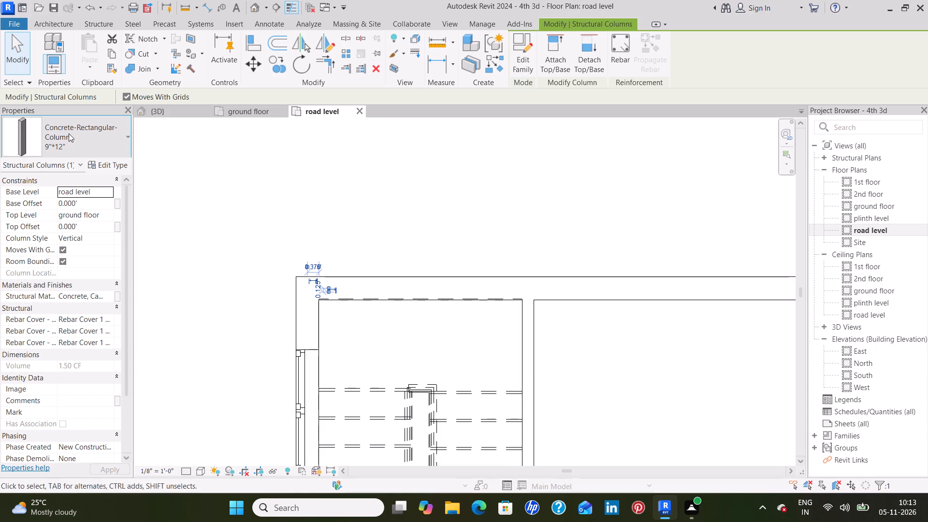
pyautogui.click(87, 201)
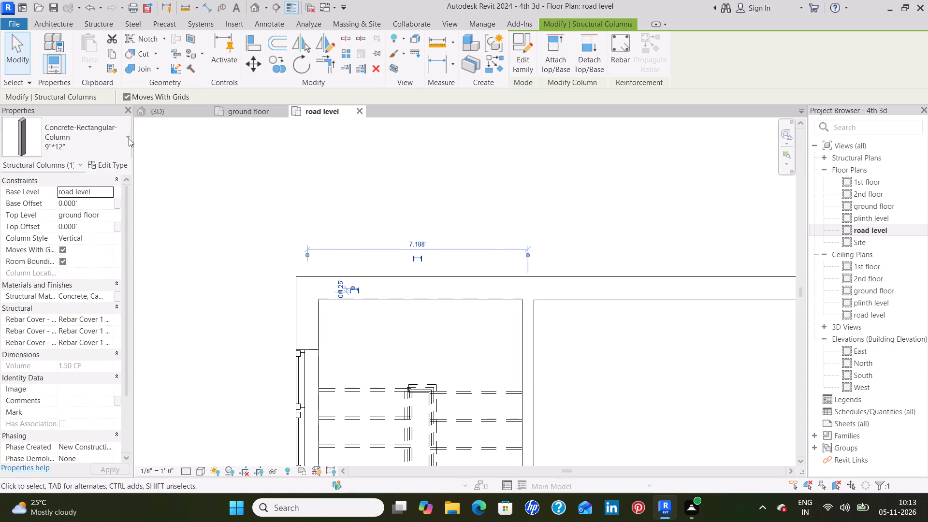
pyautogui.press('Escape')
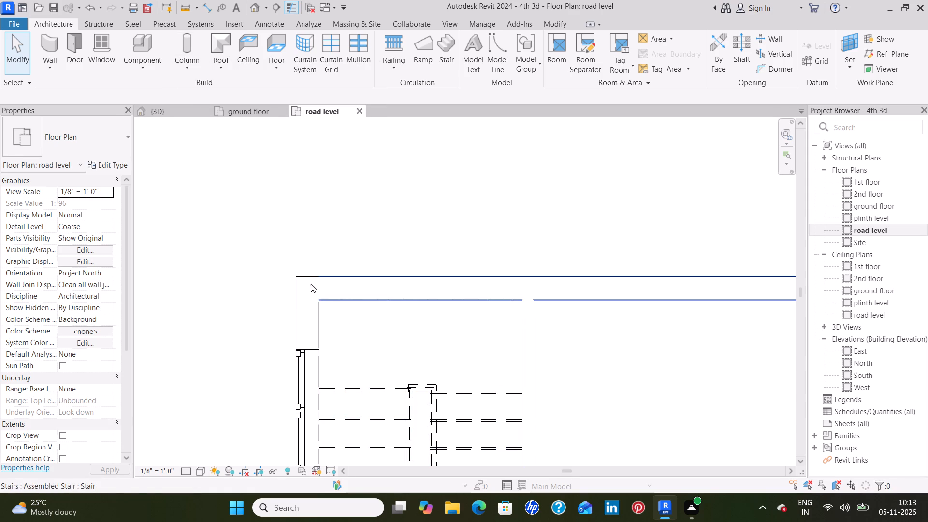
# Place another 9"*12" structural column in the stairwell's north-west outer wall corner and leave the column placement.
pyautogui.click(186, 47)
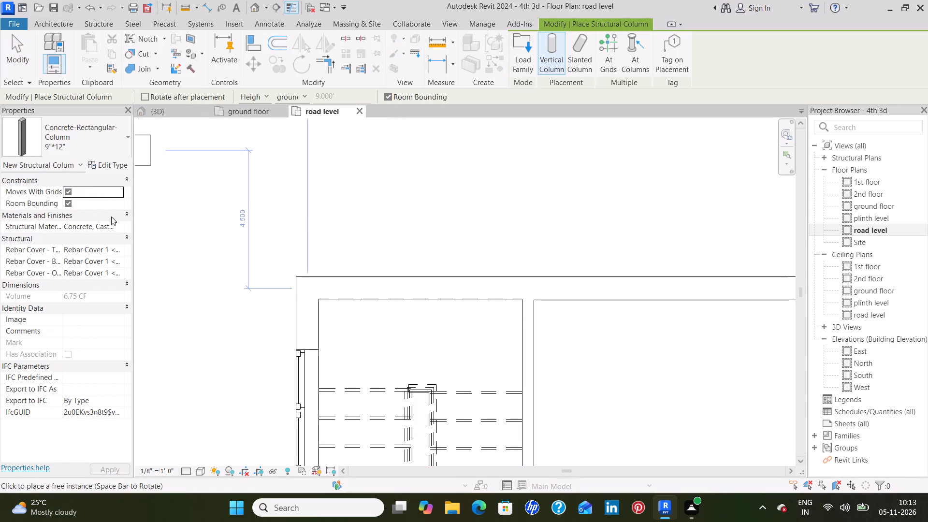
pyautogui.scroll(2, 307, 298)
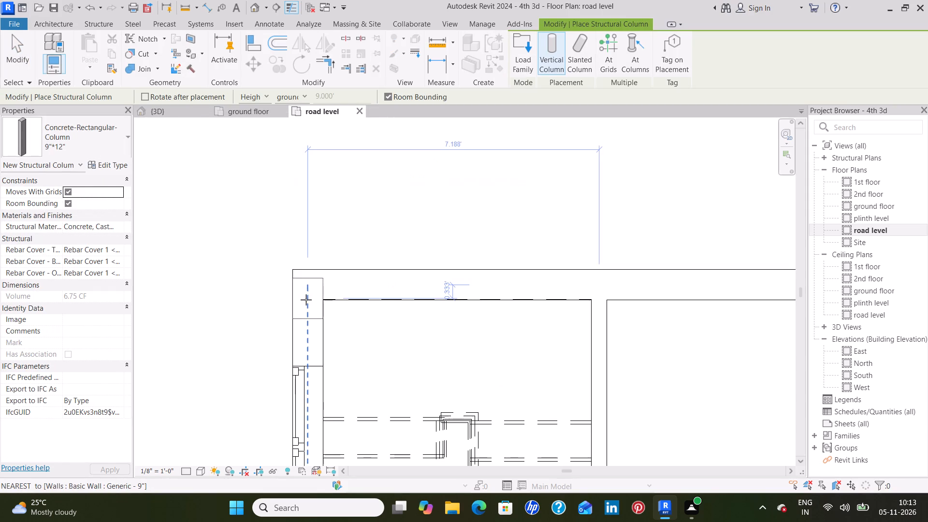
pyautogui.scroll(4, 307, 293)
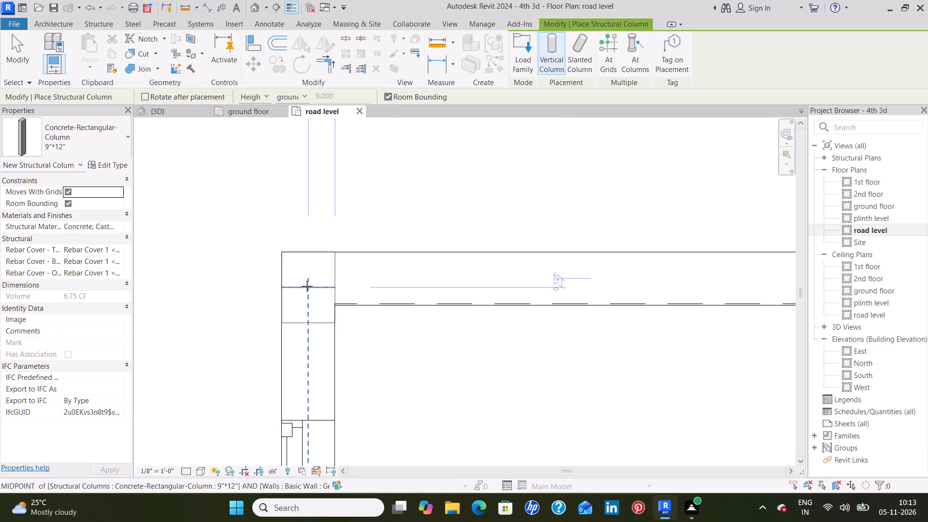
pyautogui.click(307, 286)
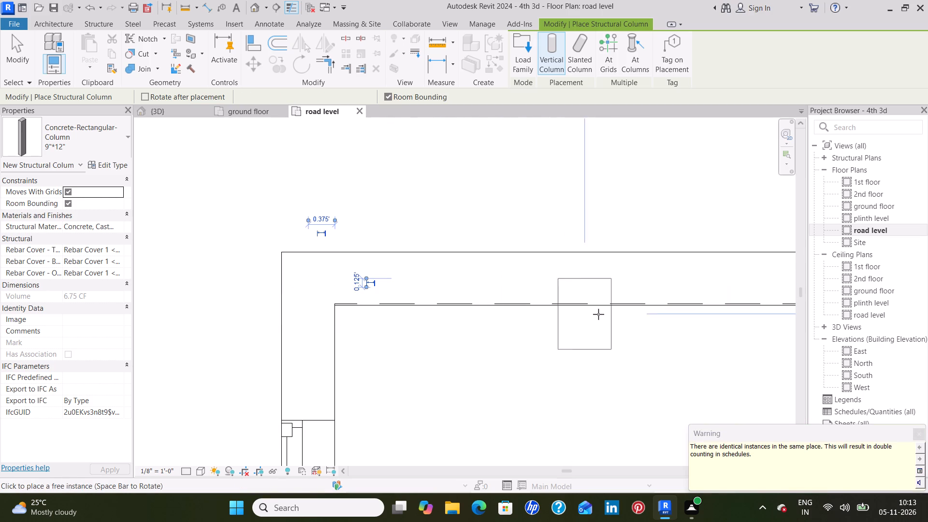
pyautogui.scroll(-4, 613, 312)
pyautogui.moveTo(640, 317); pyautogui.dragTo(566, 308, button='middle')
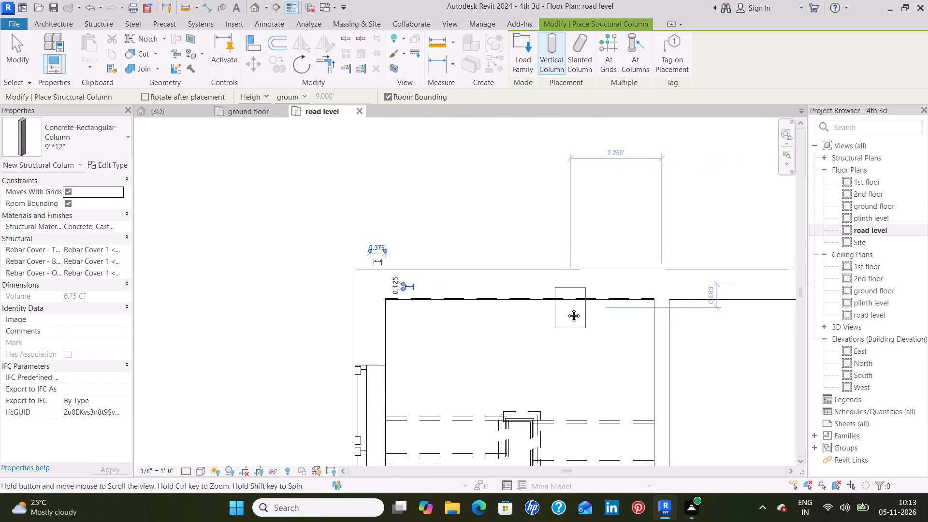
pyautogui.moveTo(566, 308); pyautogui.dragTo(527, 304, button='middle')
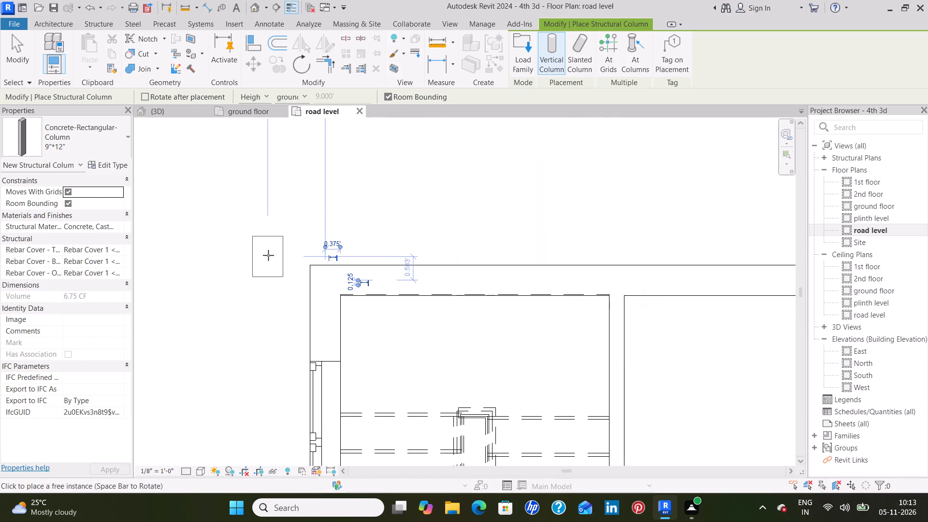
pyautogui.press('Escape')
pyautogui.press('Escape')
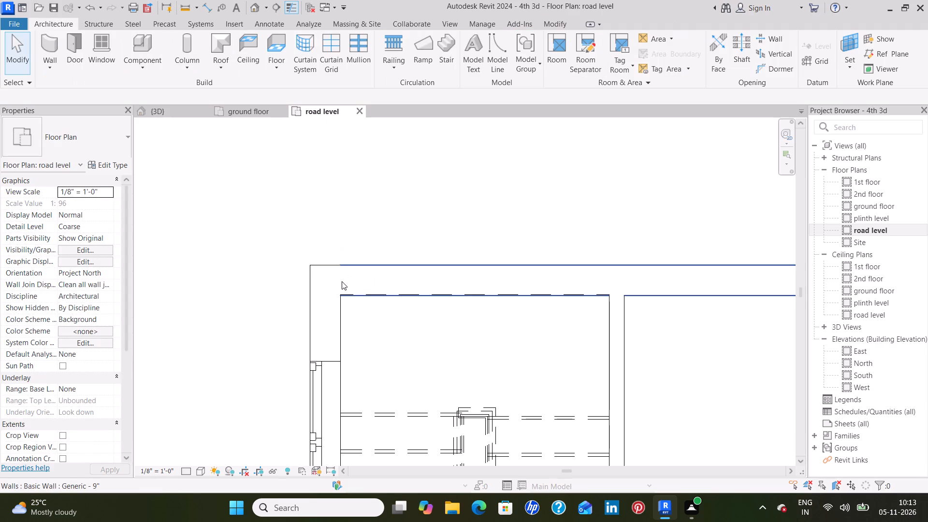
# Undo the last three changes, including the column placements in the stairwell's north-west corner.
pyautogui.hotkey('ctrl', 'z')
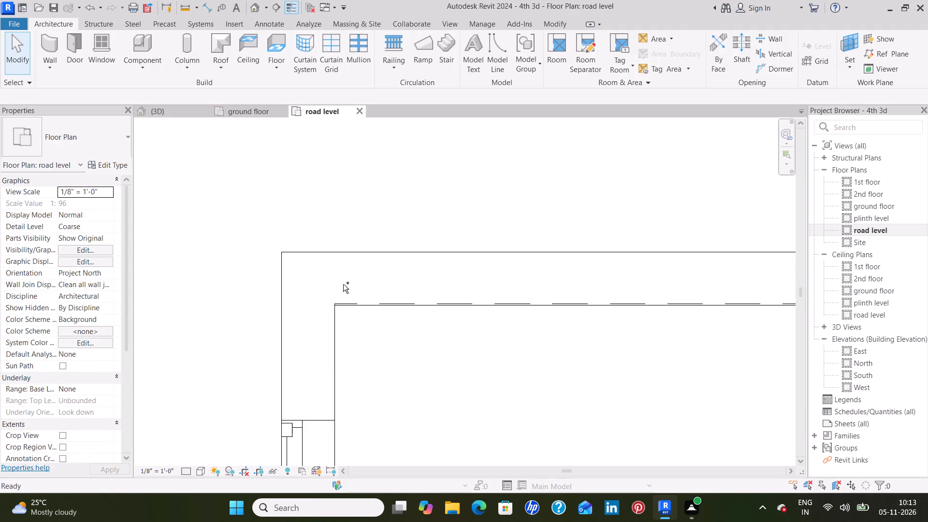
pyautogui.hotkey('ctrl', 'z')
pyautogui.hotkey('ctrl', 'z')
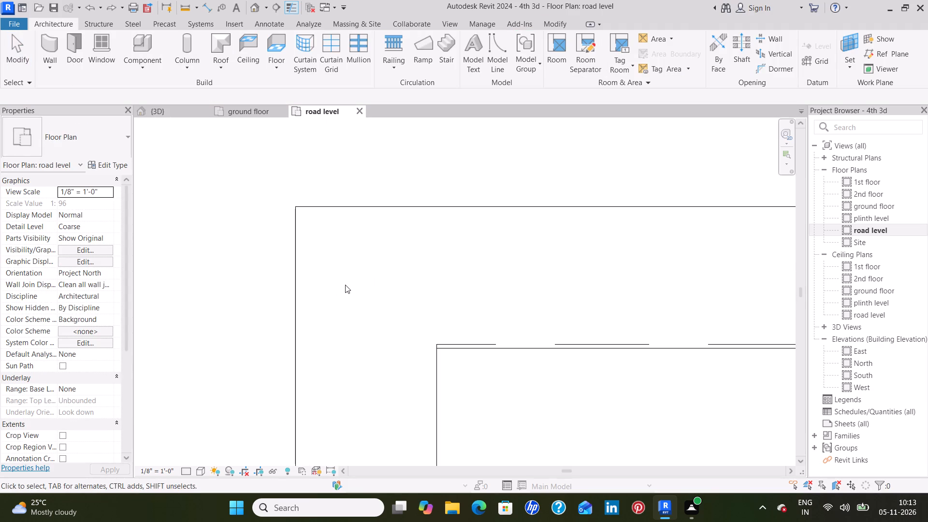
# Place a vertical 9"*12" concrete structural column up to ground floor, flush in the stairwell's north-west outer wall corner.
pyautogui.scroll(-12, 345, 285)
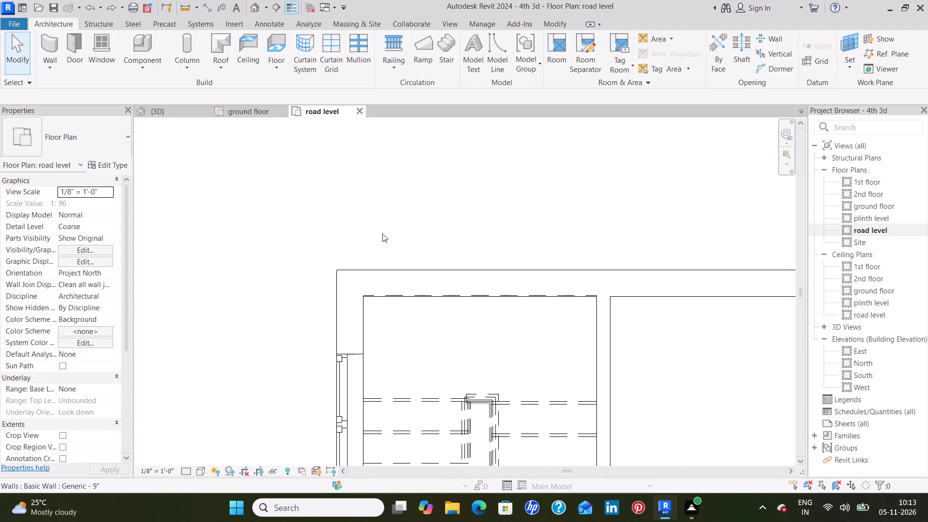
pyautogui.click(190, 46)
pyautogui.click(109, 130)
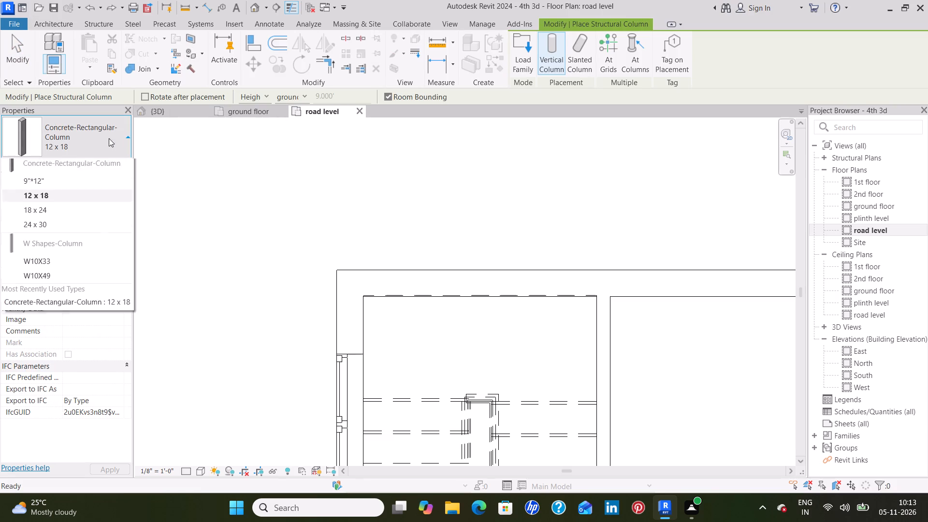
pyautogui.click(93, 201)
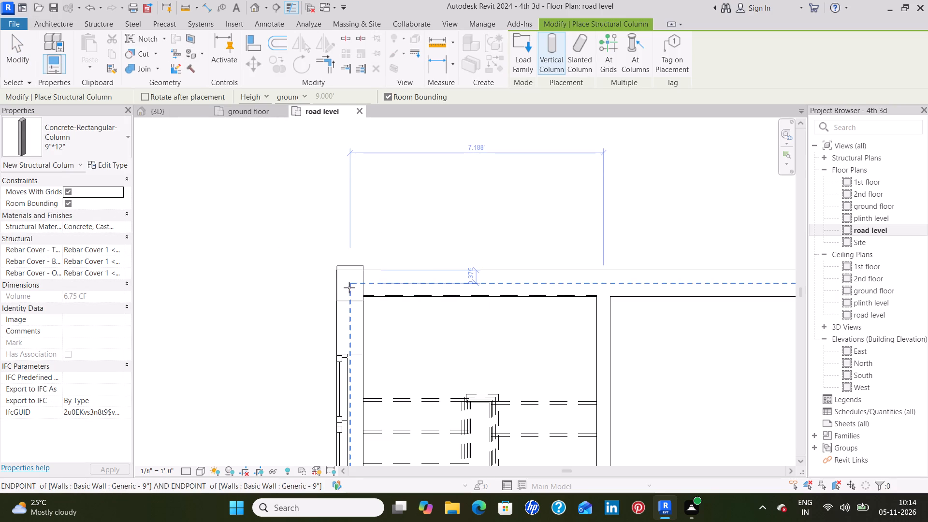
pyautogui.scroll(9, 349, 288)
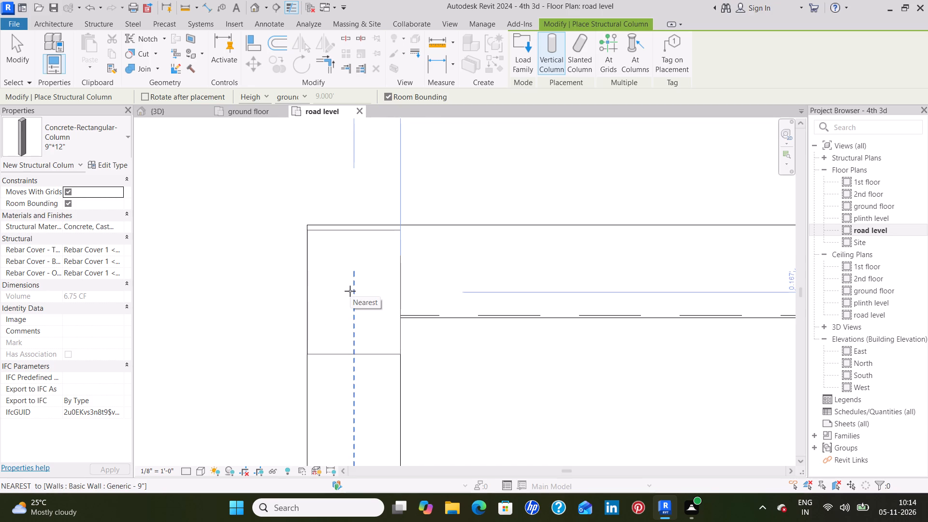
pyautogui.scroll(4, 350, 291)
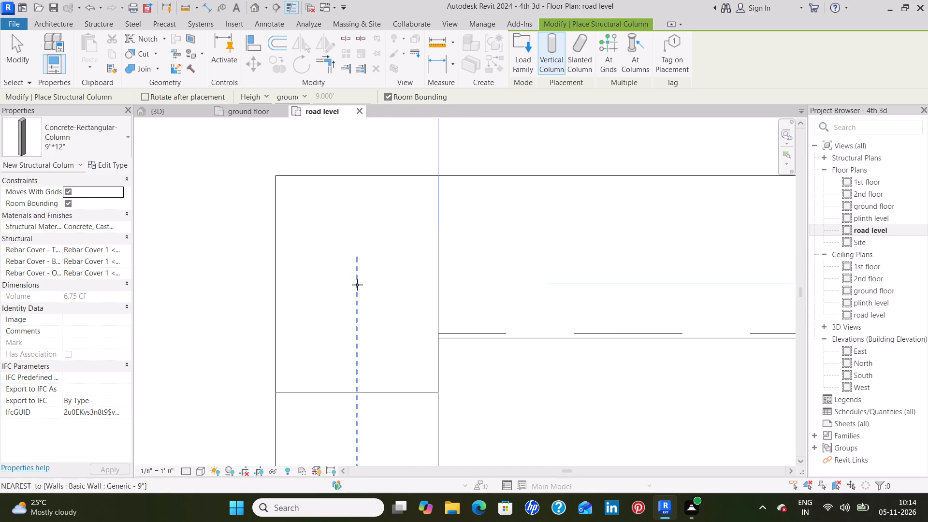
pyautogui.click(357, 285)
# Place a 9"*12" column where the stairwell's east partition meets the north outer wall, in line with the corner column.
pyautogui.scroll(-11, 518, 313)
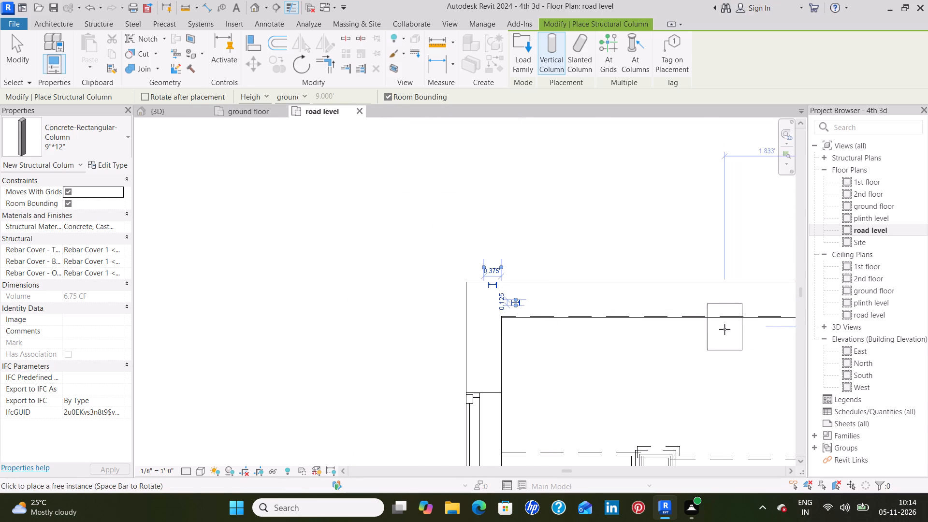
pyautogui.moveTo(723, 330); pyautogui.dragTo(377, 321, button='middle')
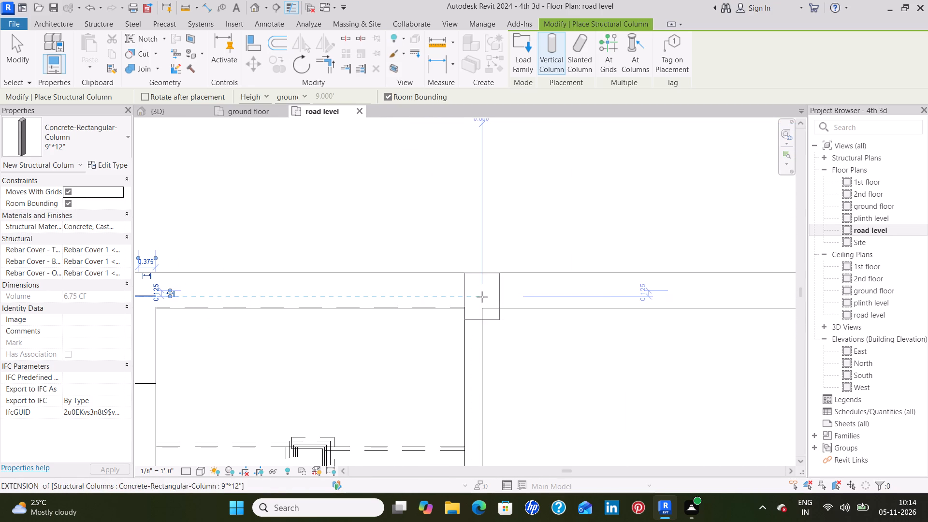
pyautogui.click(476, 297)
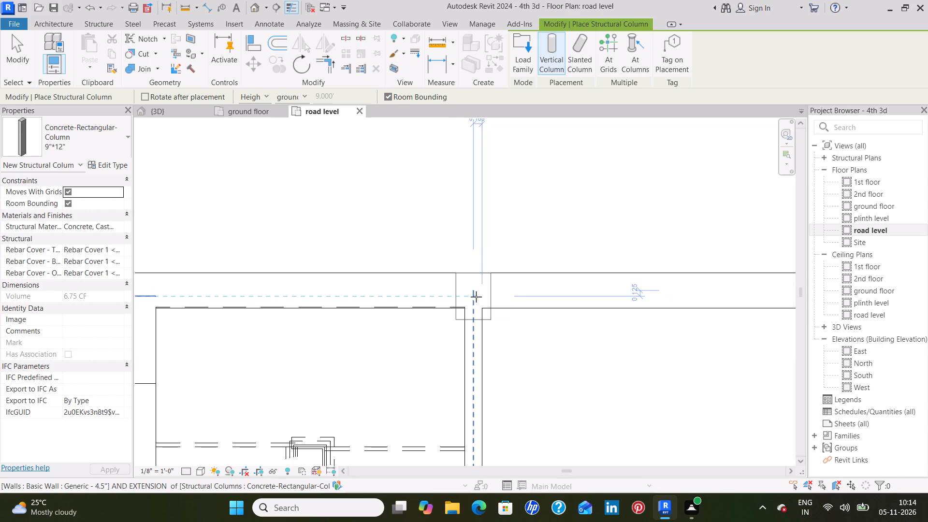
# Place a 9"*12" column where the washroom block's west partition meets the north outer wall and leave the column placement.
pyautogui.scroll(-2, 697, 313)
pyautogui.moveTo(710, 315); pyautogui.dragTo(396, 316, button='middle')
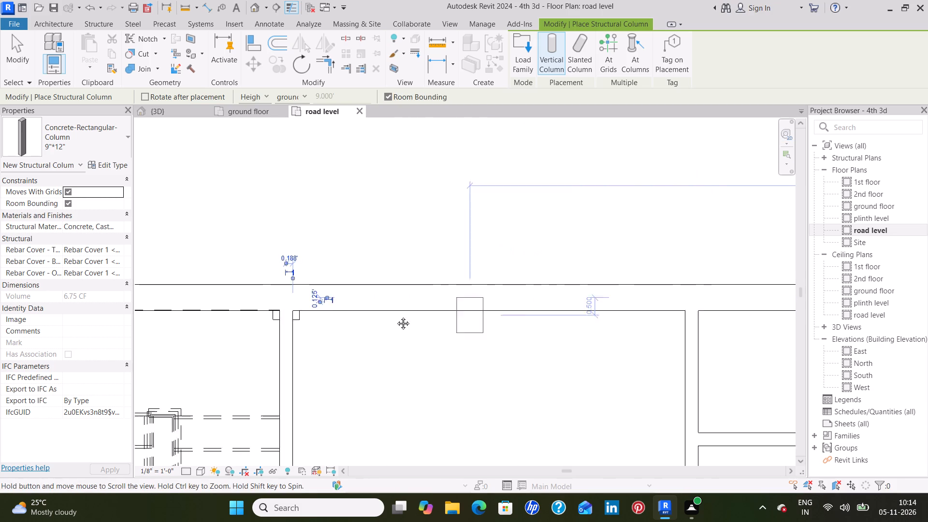
pyautogui.moveTo(396, 316); pyautogui.dragTo(331, 317, button='middle')
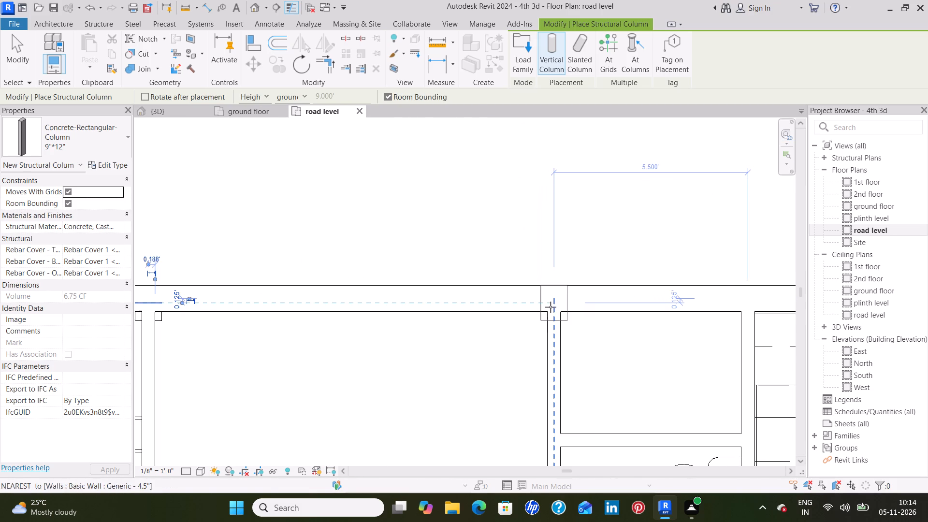
pyautogui.click(550, 305)
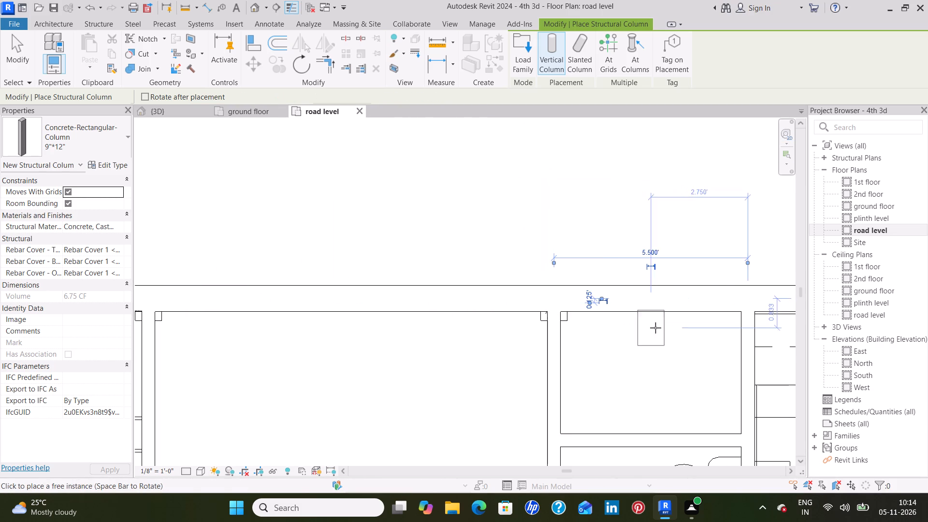
pyautogui.moveTo(657, 328); pyautogui.dragTo(310, 297, button='middle')
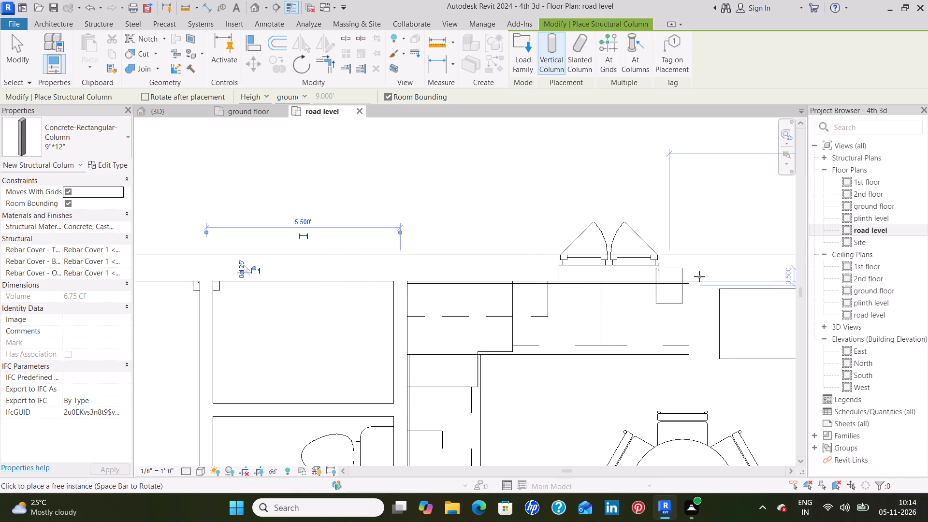
pyautogui.moveTo(705, 268); pyautogui.dragTo(557, 288, button='middle')
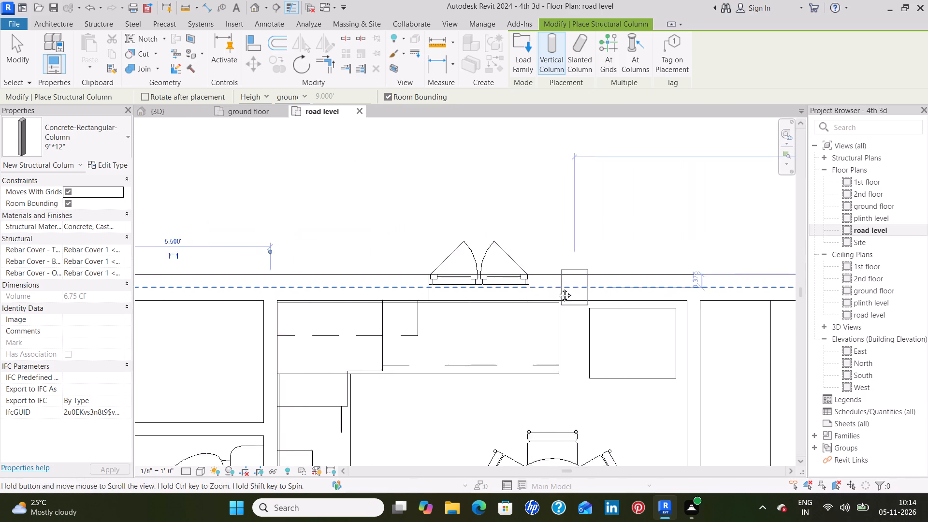
pyautogui.moveTo(557, 288); pyautogui.dragTo(511, 289, button='middle')
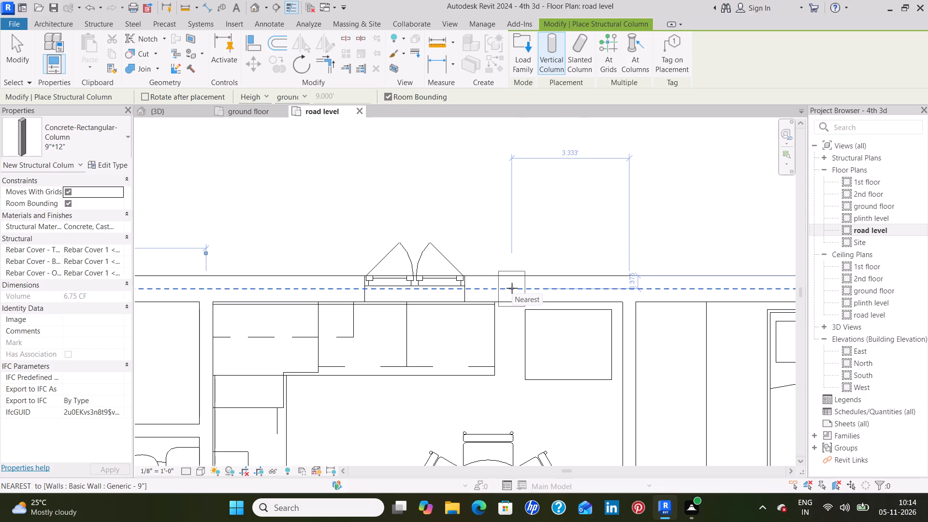
pyautogui.press('Escape')
pyautogui.press('Escape')
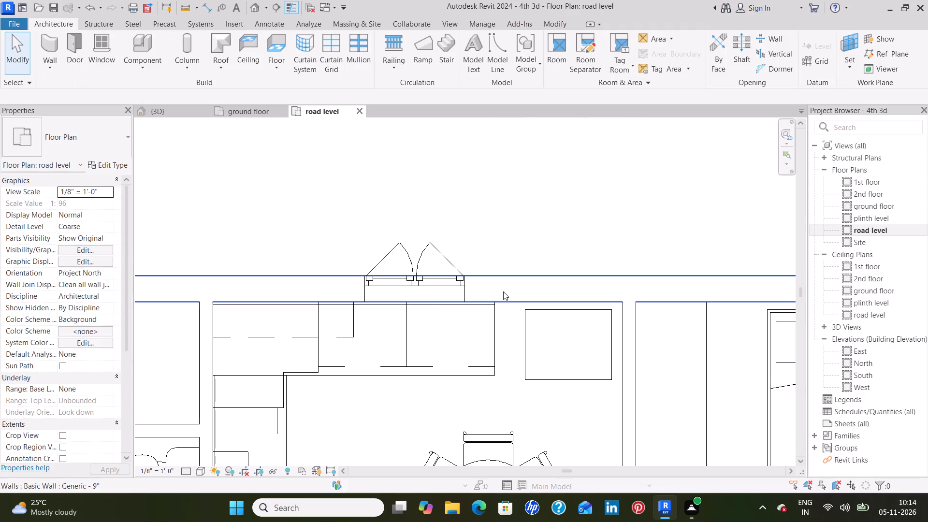
# Rotate the column at the stairwell's east partition 90° and nudge it flush within the north outer wall's thickness.
pyautogui.moveTo(223, 282); pyautogui.dragTo(664, 331, button='middle')
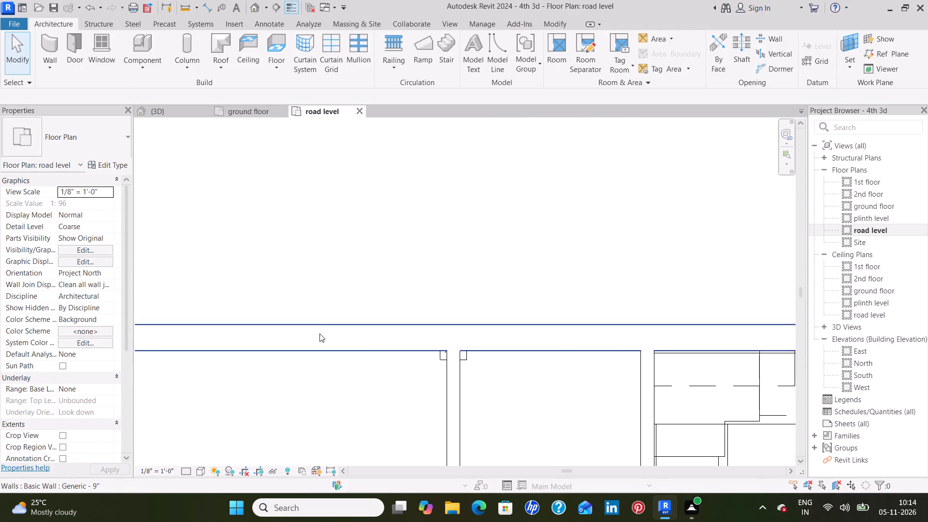
pyautogui.moveTo(324, 330); pyautogui.dragTo(578, 320, button='middle')
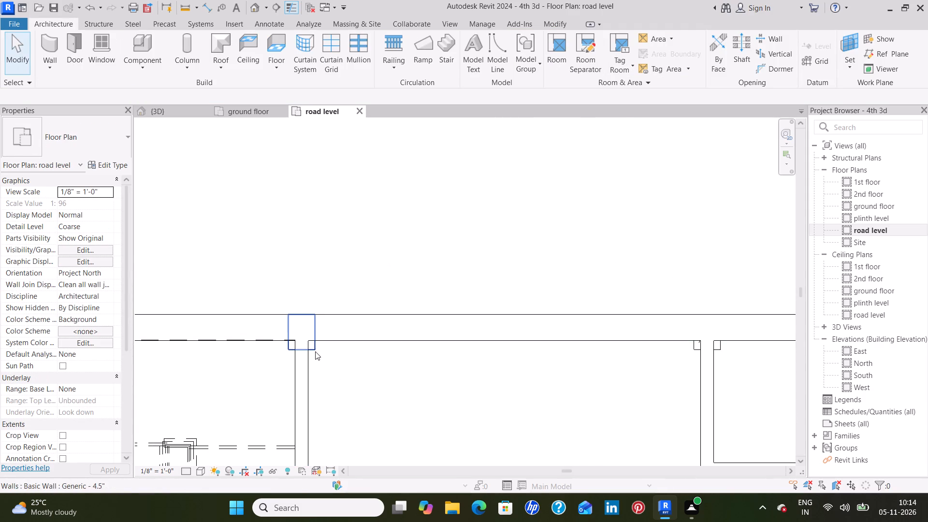
pyautogui.click(315, 351)
pyautogui.press('space')
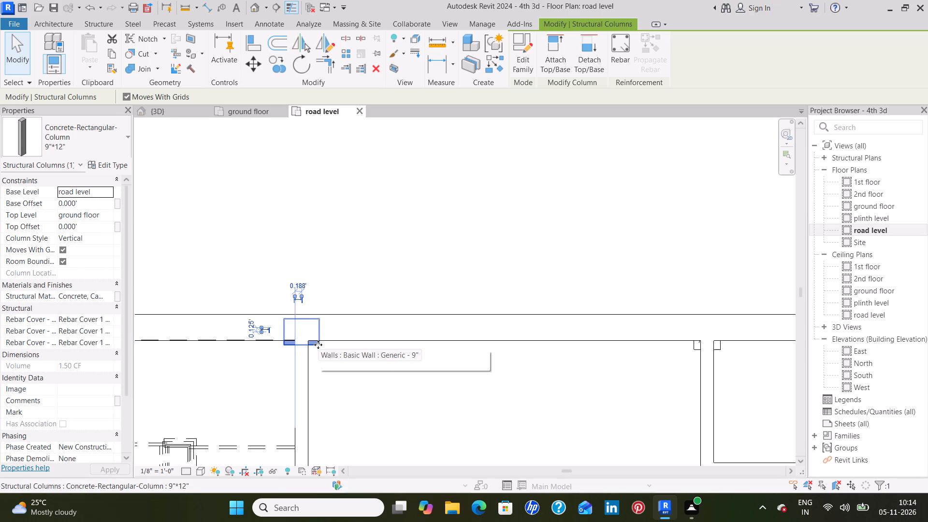
pyautogui.press('Up')
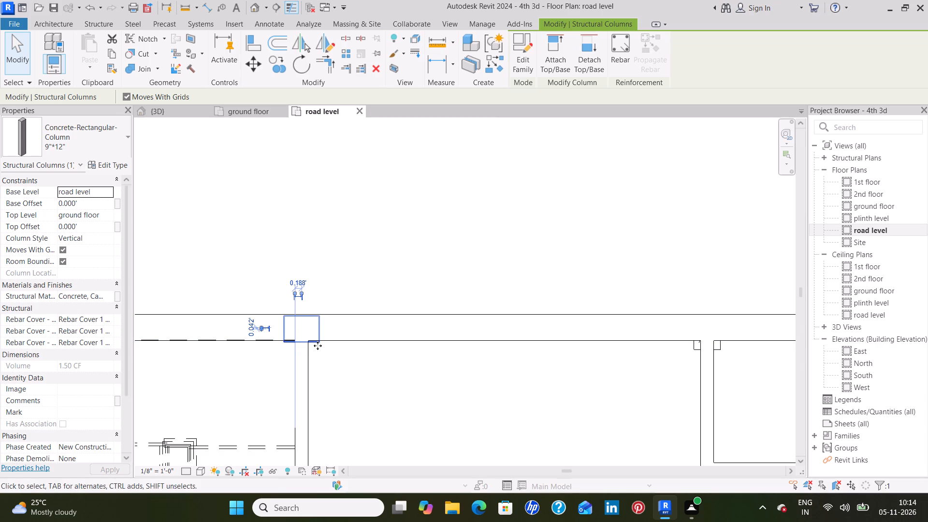
pyautogui.press('Up')
pyautogui.scroll(3, 294, 316)
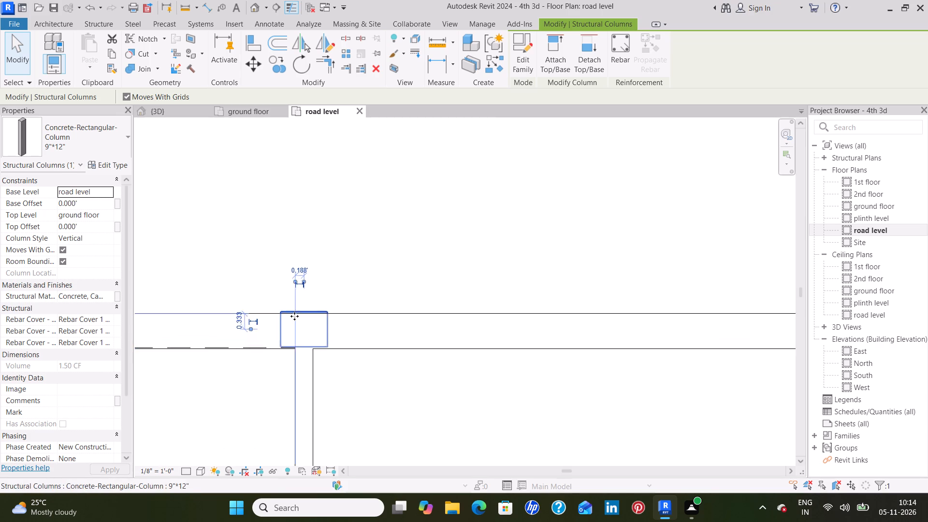
pyautogui.scroll(5, 294, 316)
pyautogui.press('Down')
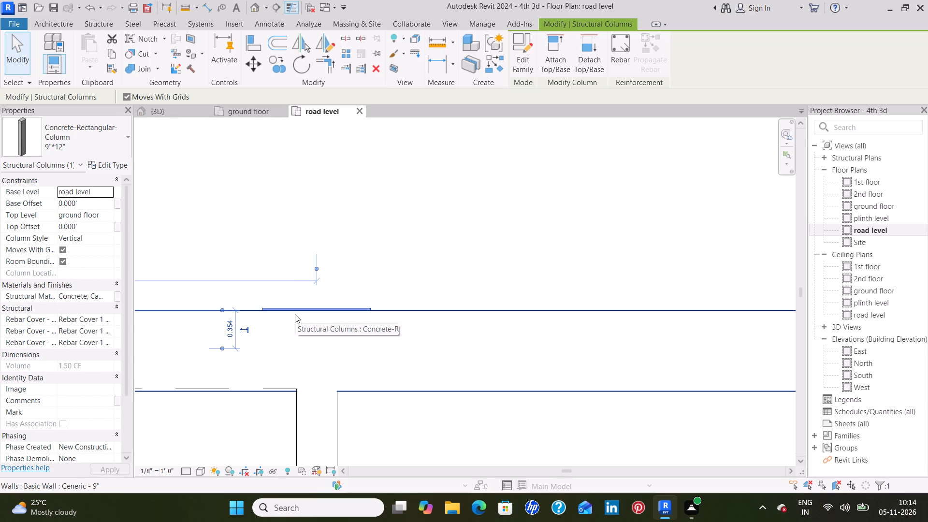
pyautogui.press('Down')
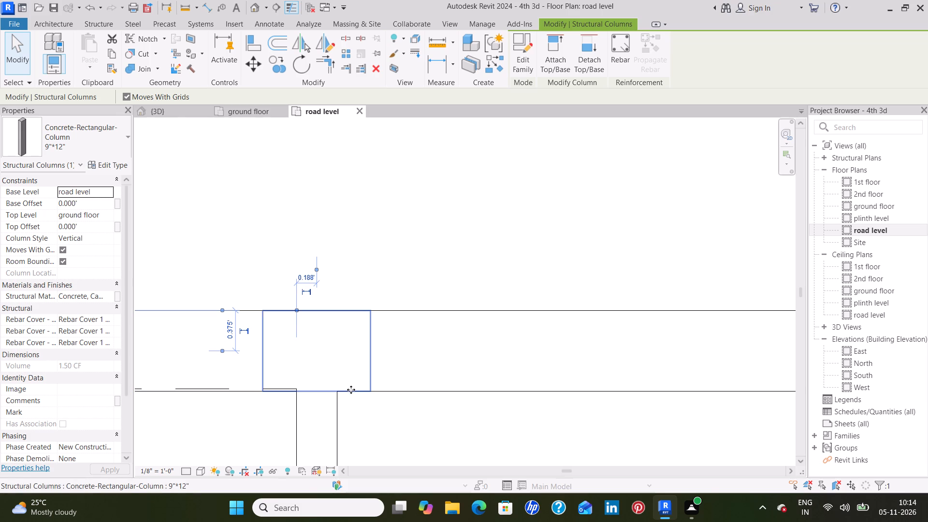
# Rotate the column at the washroom block's west partition 90° and nudge it flush within the north outer wall's thickness.
pyautogui.scroll(-9, 434, 364)
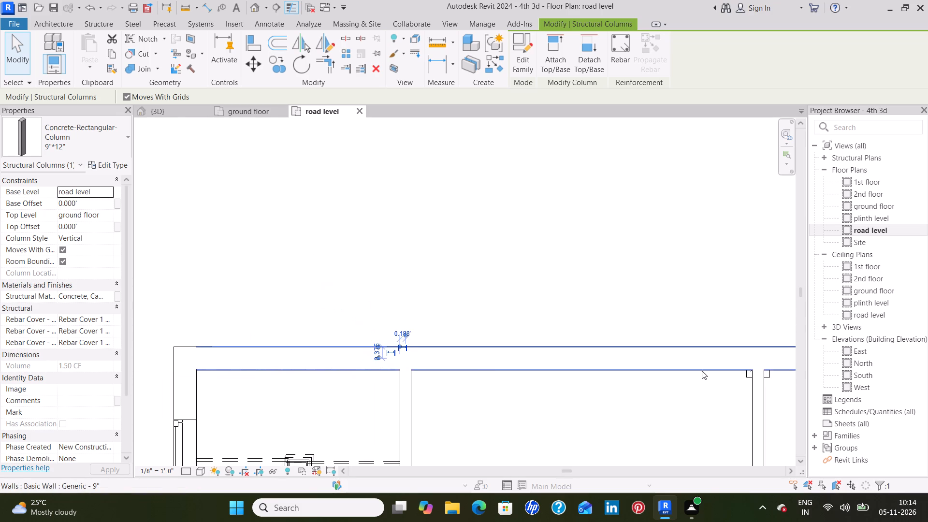
pyautogui.moveTo(704, 366); pyautogui.dragTo(368, 354, button='middle')
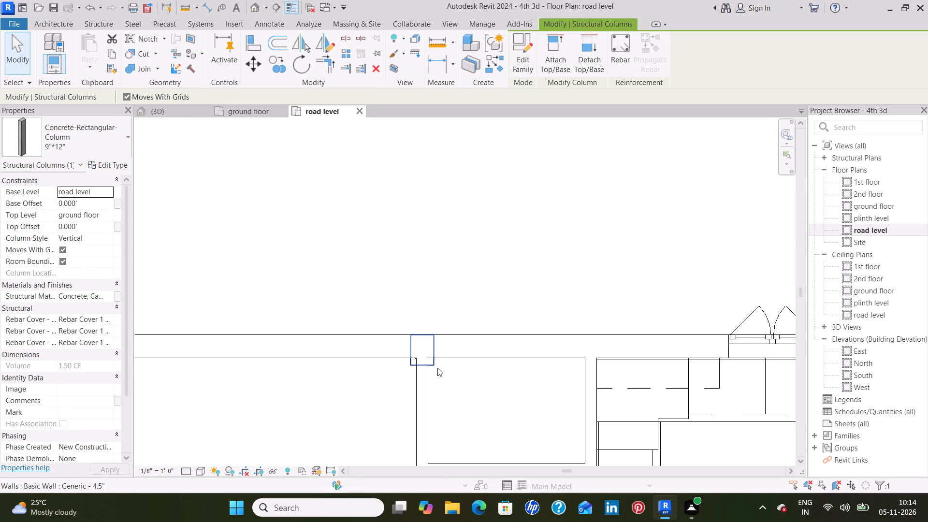
pyautogui.click(437, 368)
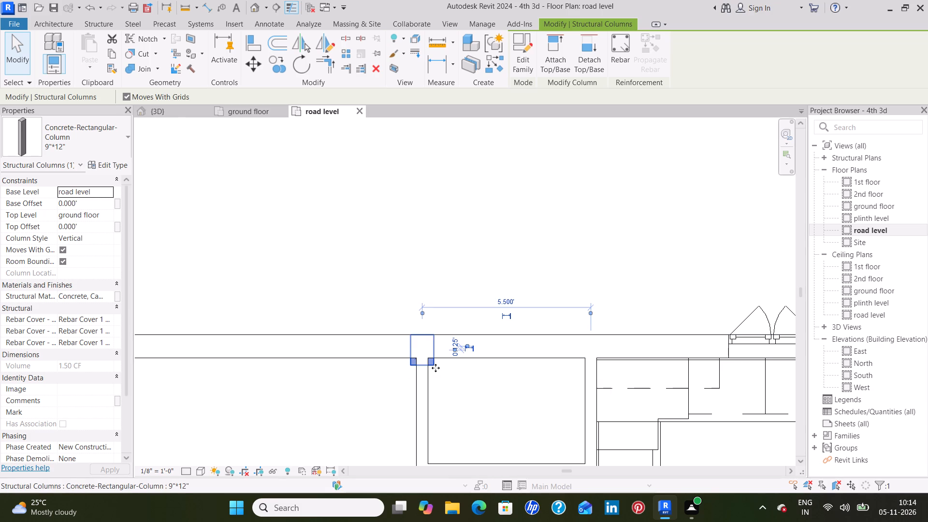
pyautogui.press('space')
pyautogui.press('Up')
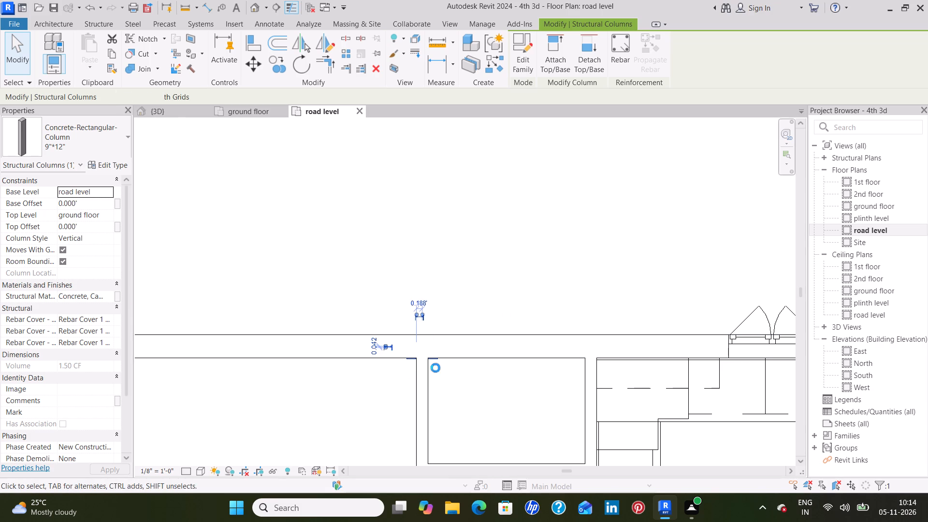
pyautogui.press('Up')
pyautogui.scroll(6, 433, 350)
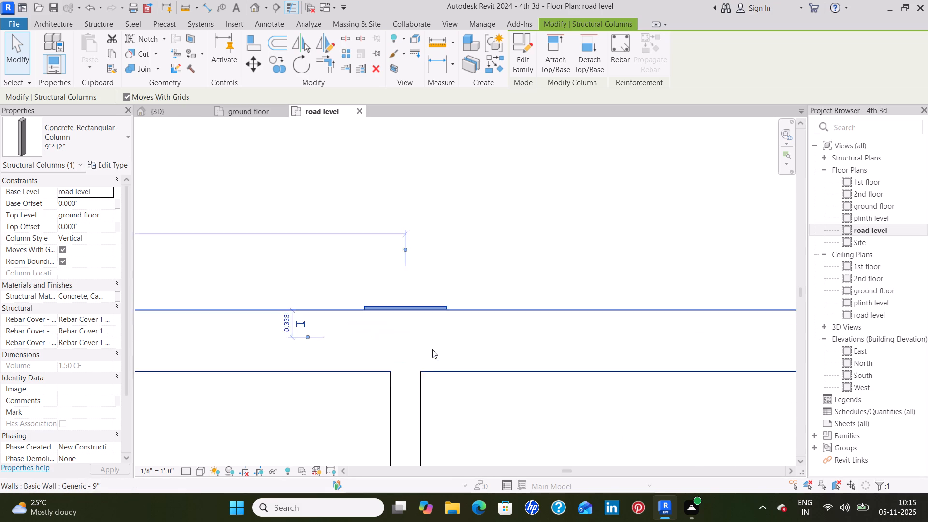
pyautogui.scroll(3, 432, 349)
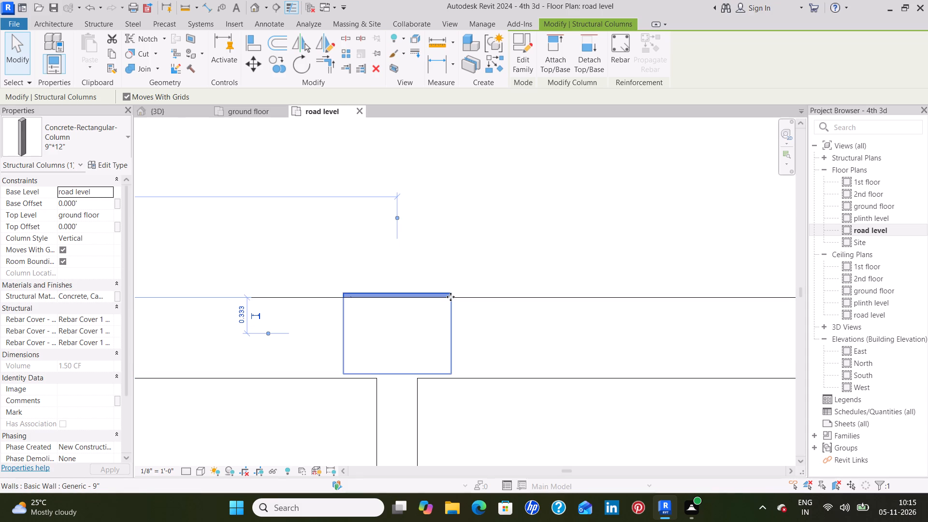
pyautogui.press('Down')
pyautogui.press('Down')
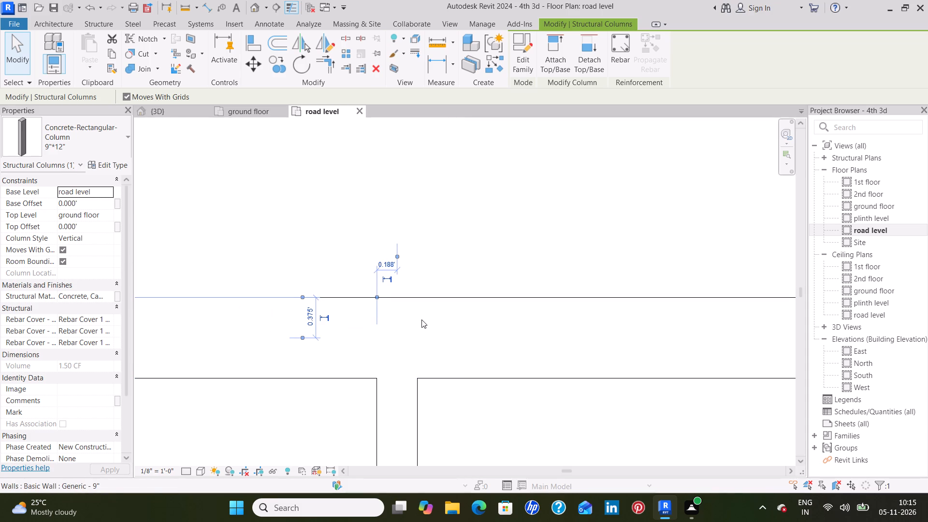
pyautogui.click(441, 377)
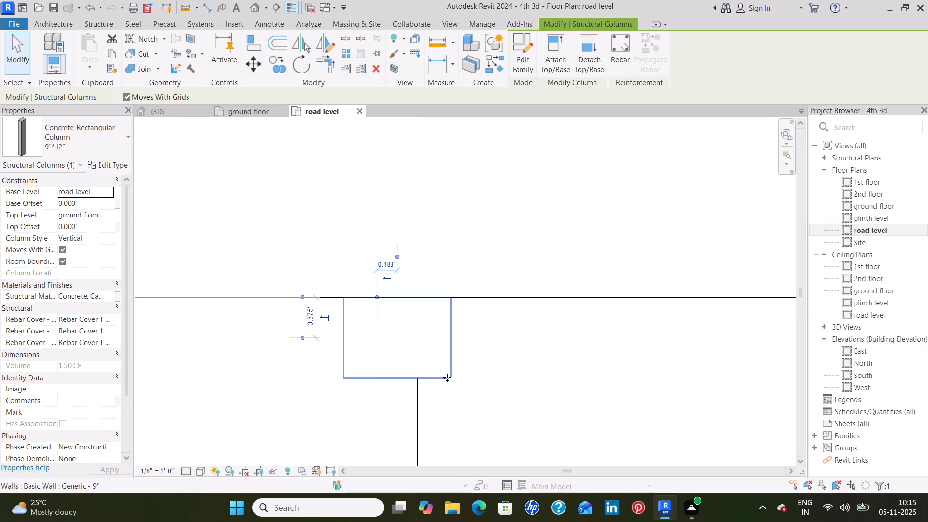
pyautogui.click(447, 377)
# Place a 9"*12" column, long side along the north outer wall, where the partition between dining area and north-east bedroom meets it.
pyautogui.write('cs')
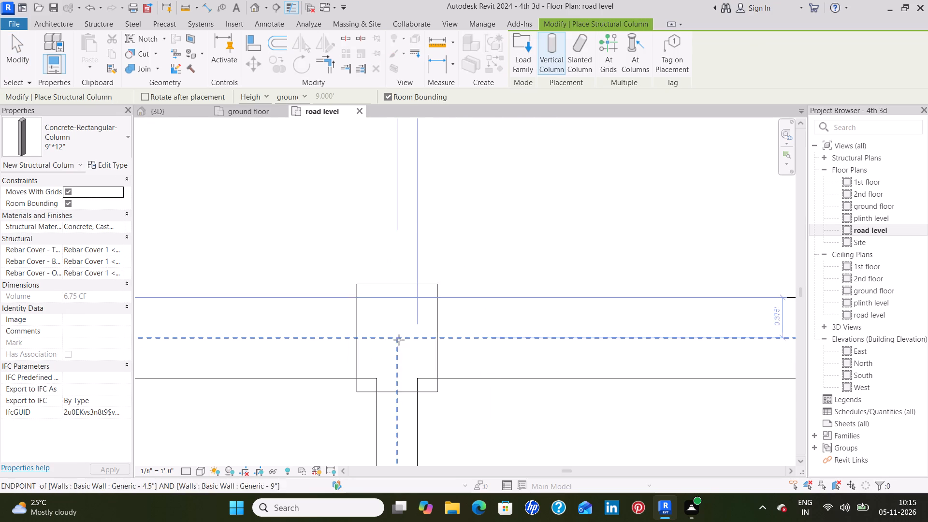
pyautogui.scroll(-5, 486, 368)
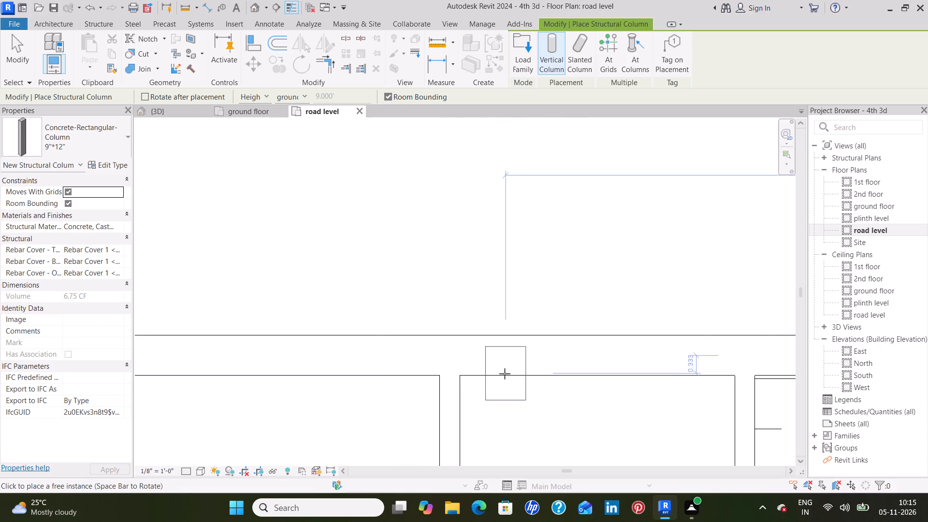
pyautogui.scroll(-4, 505, 374)
pyautogui.moveTo(623, 399); pyautogui.dragTo(195, 364, button='middle')
pyautogui.scroll(-1, 449, 396)
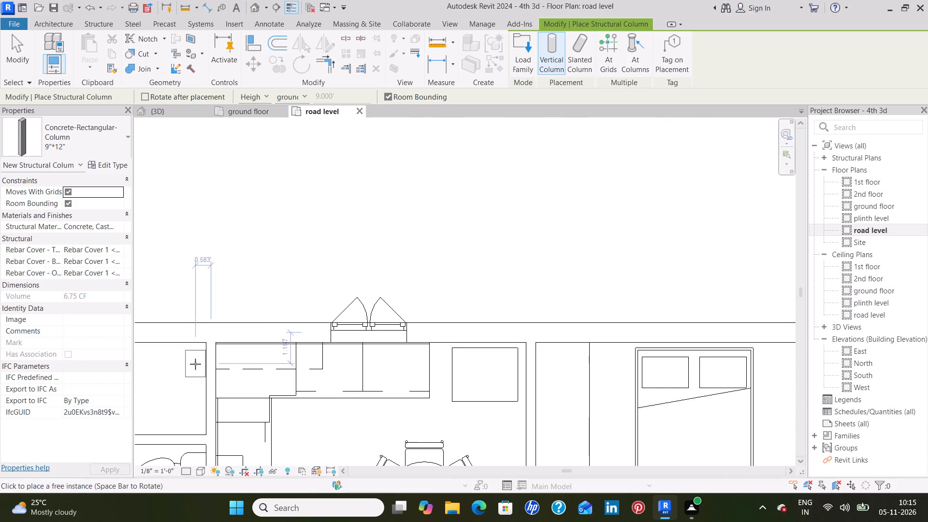
pyautogui.press('space')
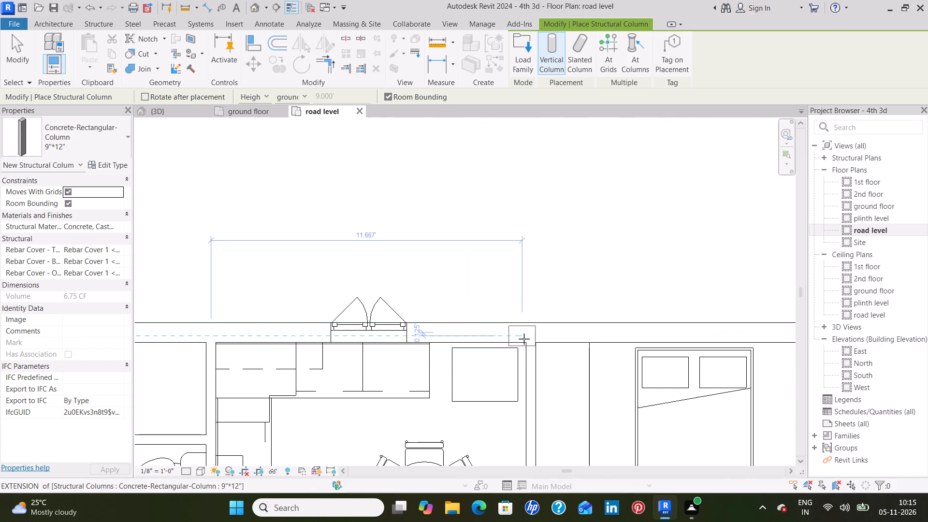
pyautogui.scroll(4, 524, 336)
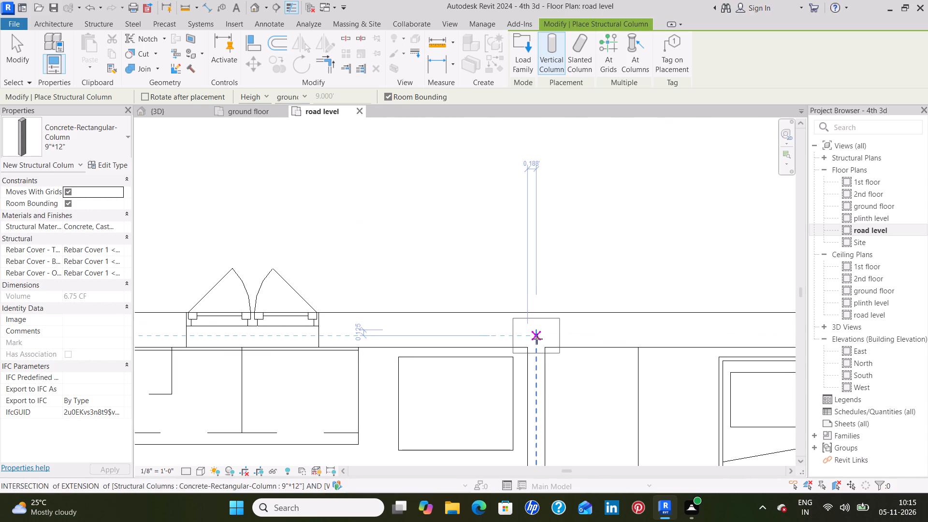
pyautogui.click(535, 330)
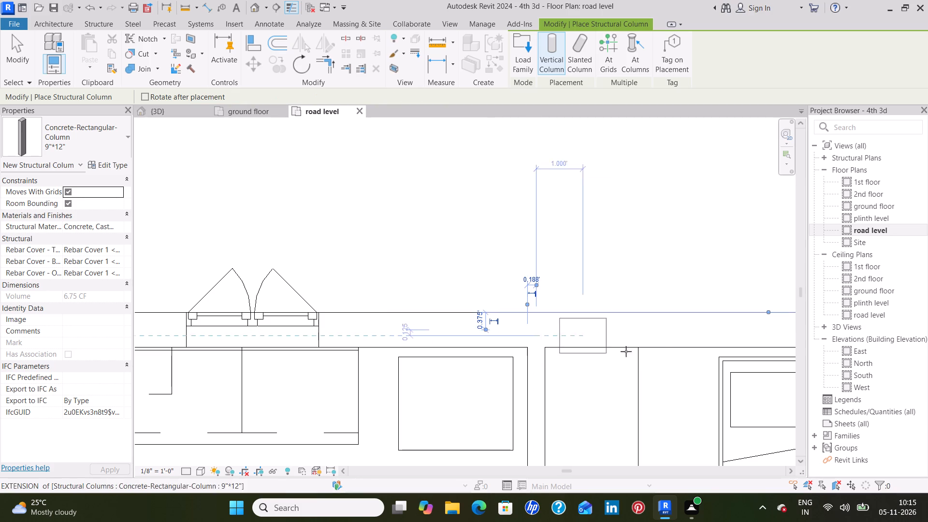
# Place a 9"*12" column in the north-east outer wall corner, with its long side along the east wall.
pyautogui.moveTo(681, 349); pyautogui.dragTo(232, 336, button='middle')
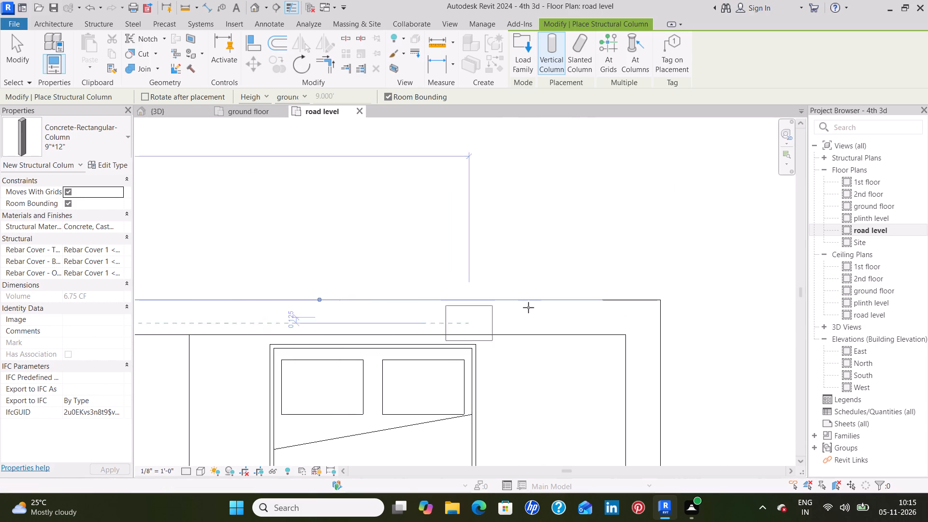
pyautogui.press('space')
pyautogui.press('space')
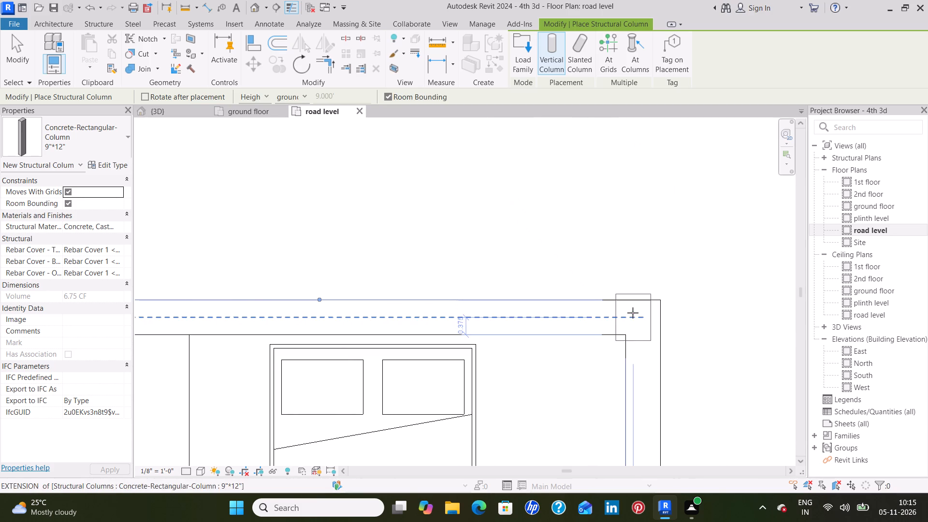
pyautogui.click(644, 326)
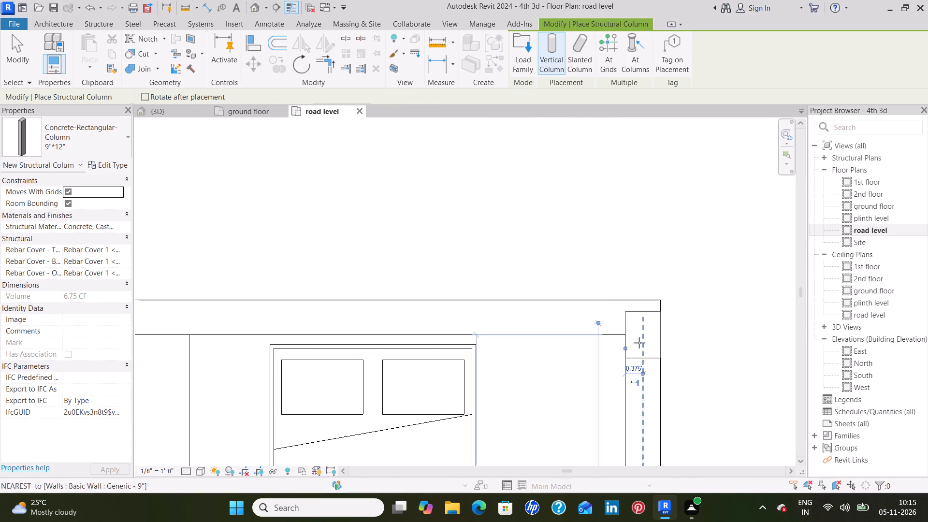
# Place a 9"*12" column where the north-east bedroom's south partition meets the east outer wall, long side along that wall.
pyautogui.moveTo(630, 409); pyautogui.dragTo(581, 219, button='middle')
pyautogui.scroll(-5, 575, 248)
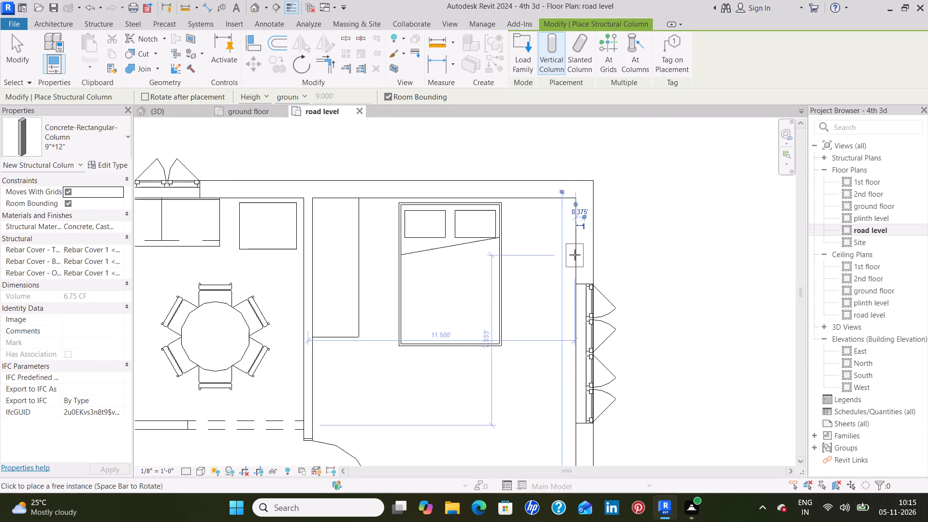
pyautogui.scroll(-3, 575, 255)
pyautogui.moveTo(583, 371); pyautogui.dragTo(566, 239, button='middle')
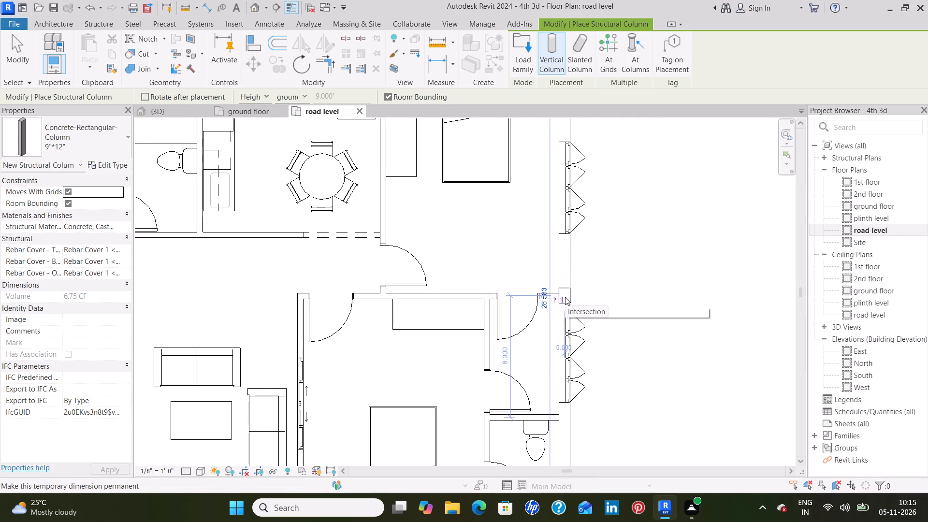
pyautogui.scroll(8, 565, 297)
pyautogui.click(564, 297)
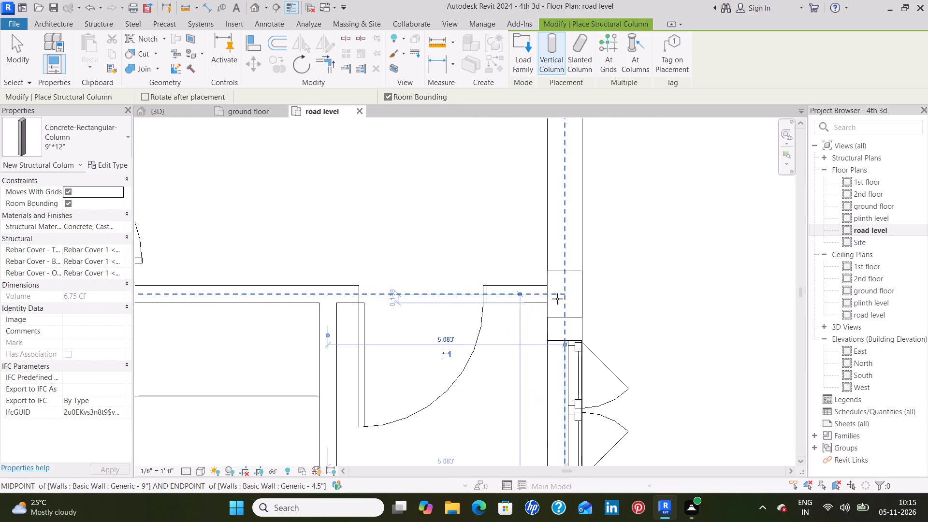
# Check how a rotated 9"*12" column fits at the interior wall junction beside the north-east bedroom's door.
pyautogui.scroll(-3, 214, 298)
pyautogui.moveTo(186, 290); pyautogui.dragTo(297, 290, button='middle')
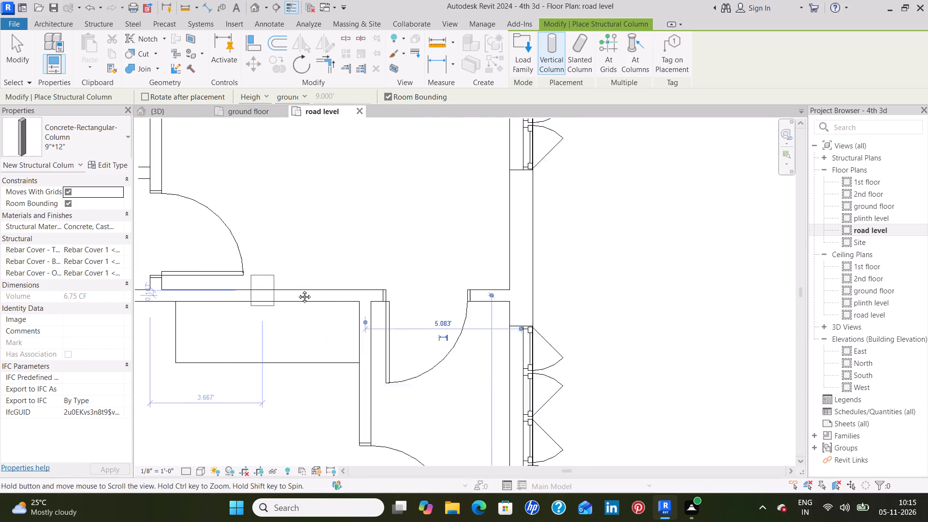
pyautogui.moveTo(297, 290); pyautogui.dragTo(530, 299, button='middle')
pyautogui.scroll(3, 423, 303)
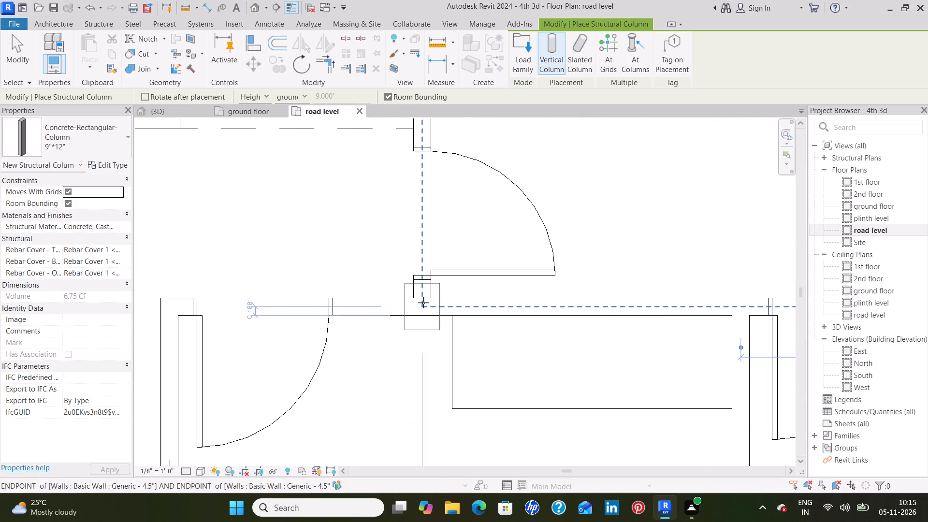
pyautogui.scroll(3, 422, 302)
pyautogui.press('space')
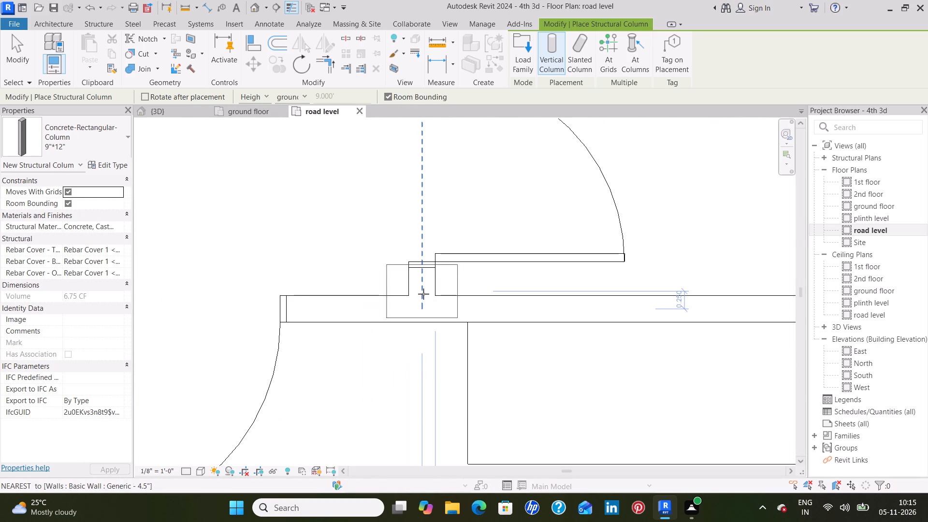
pyautogui.scroll(3, 423, 295)
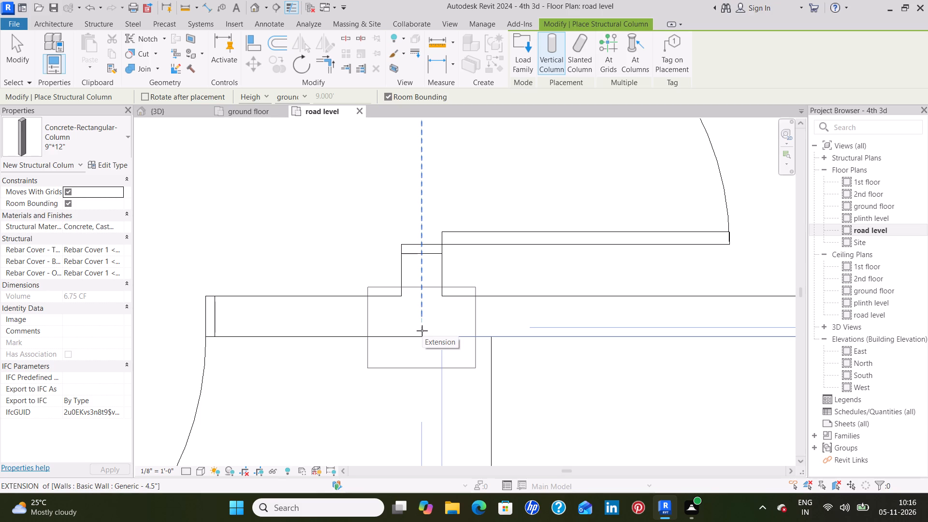
pyautogui.scroll(-9, 359, 339)
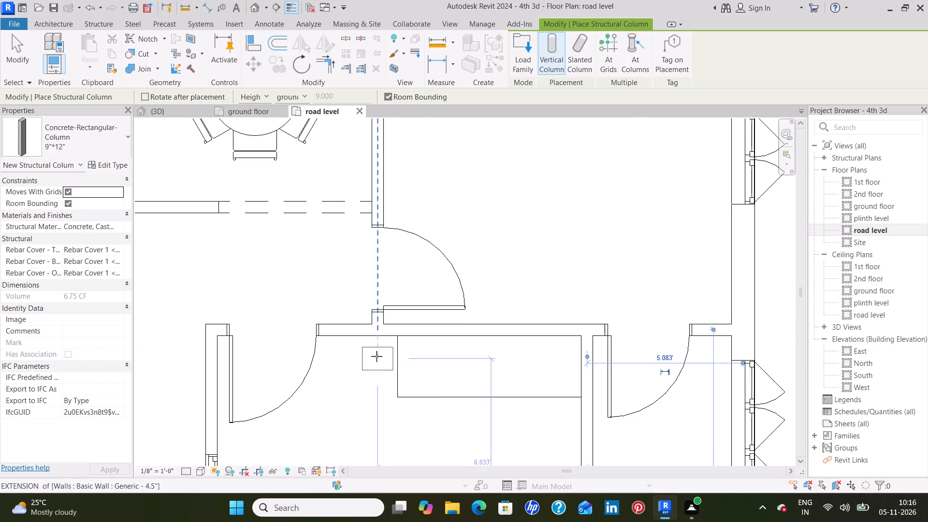
pyautogui.scroll(-9, 377, 356)
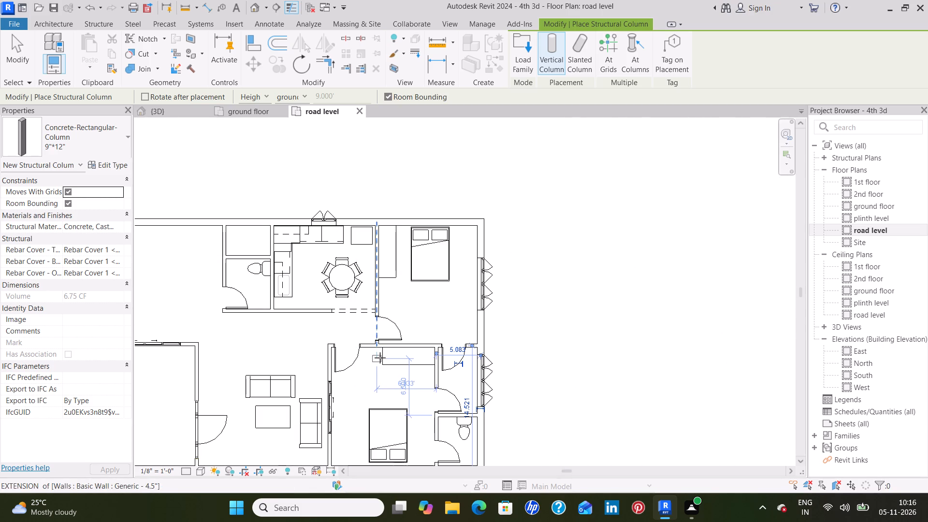
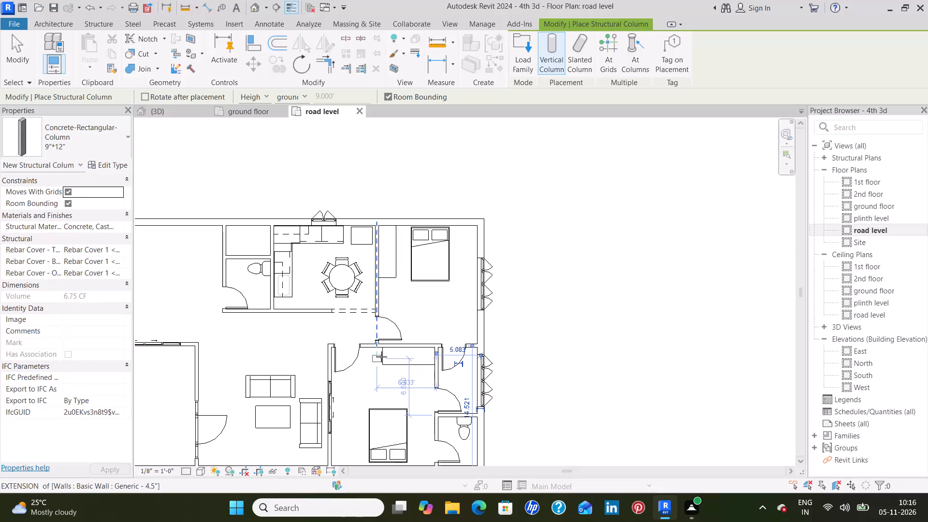
# Place a 9"*12" column at the interior wall junction beside the north-east bedroom's door, long side along the east-west partition and flush with its south face.
pyautogui.scroll(14, 381, 357)
pyautogui.scroll(5, 356, 309)
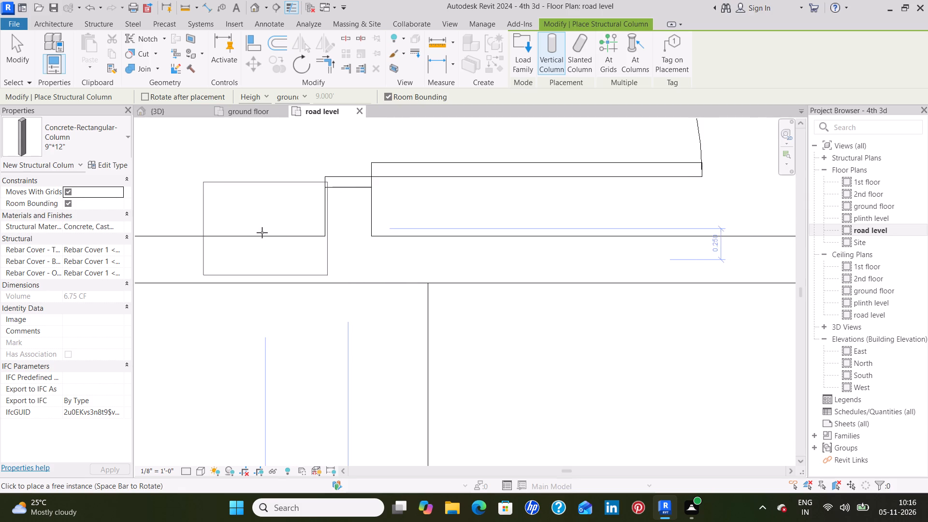
pyautogui.moveTo(261, 235); pyautogui.dragTo(262, 235, button='middle')
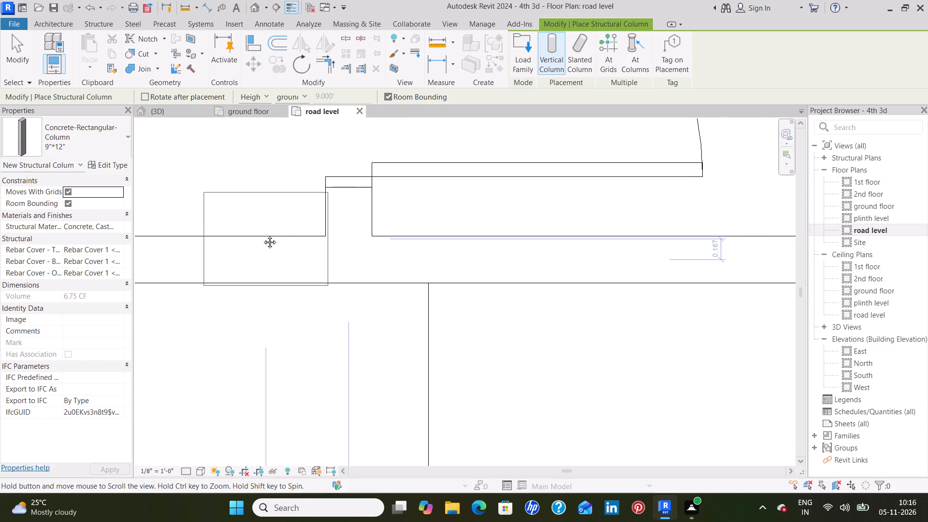
pyautogui.moveTo(262, 235); pyautogui.dragTo(398, 247, button='middle')
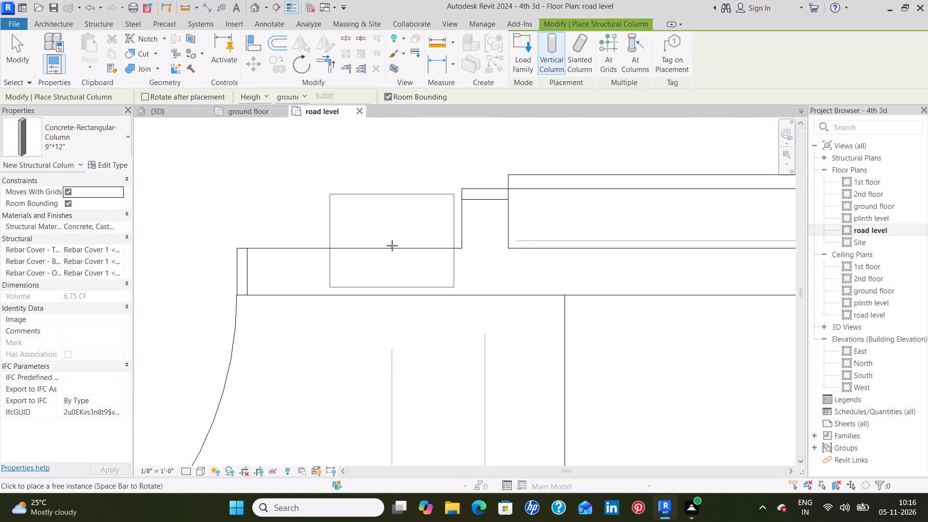
pyautogui.scroll(3, 392, 246)
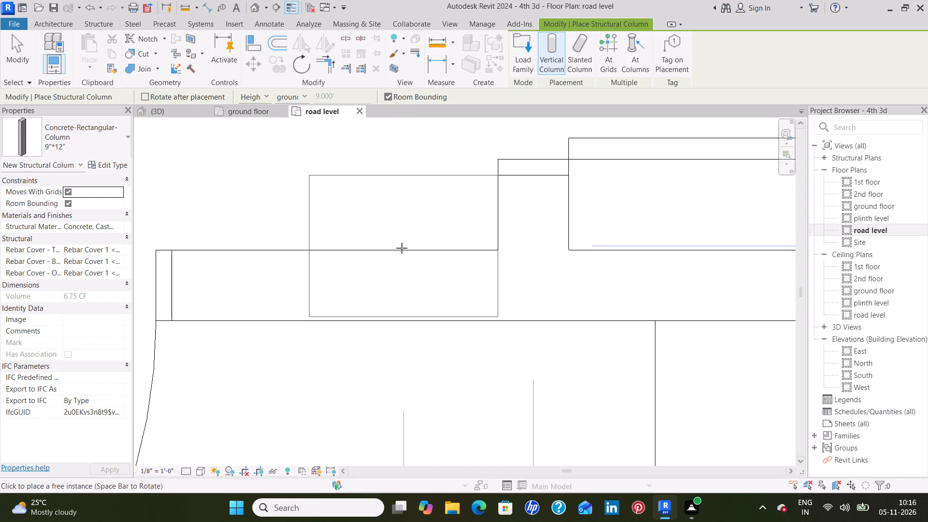
pyautogui.click(402, 249)
# Place a 9"*12" column where the stair hall's south window wall meets the living room's west wall, long side along the window wall, flush with the corner.
pyautogui.scroll(-6, 393, 256)
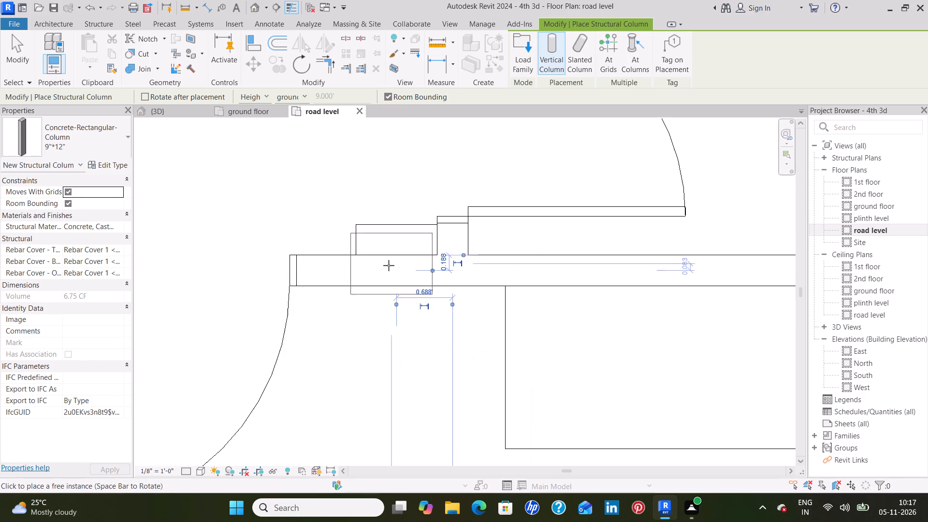
pyautogui.scroll(-13, 389, 265)
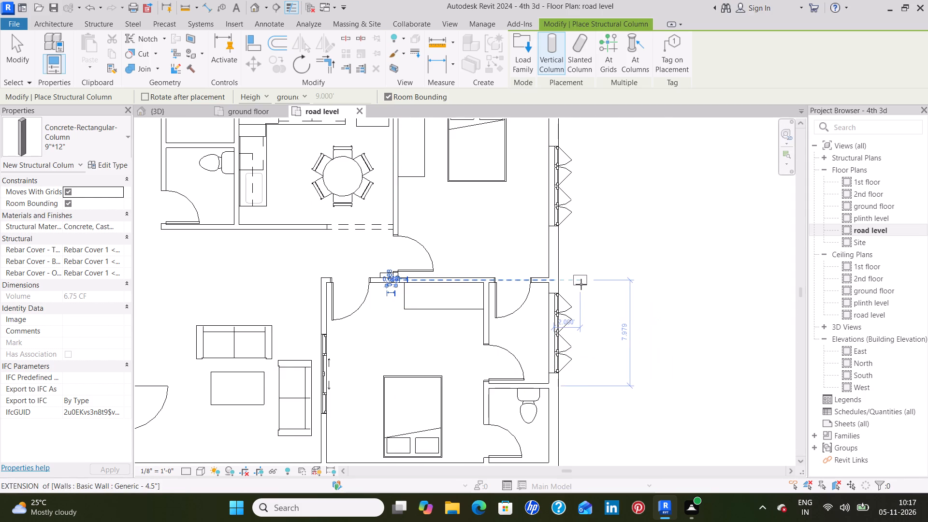
pyautogui.scroll(12, 467, 300)
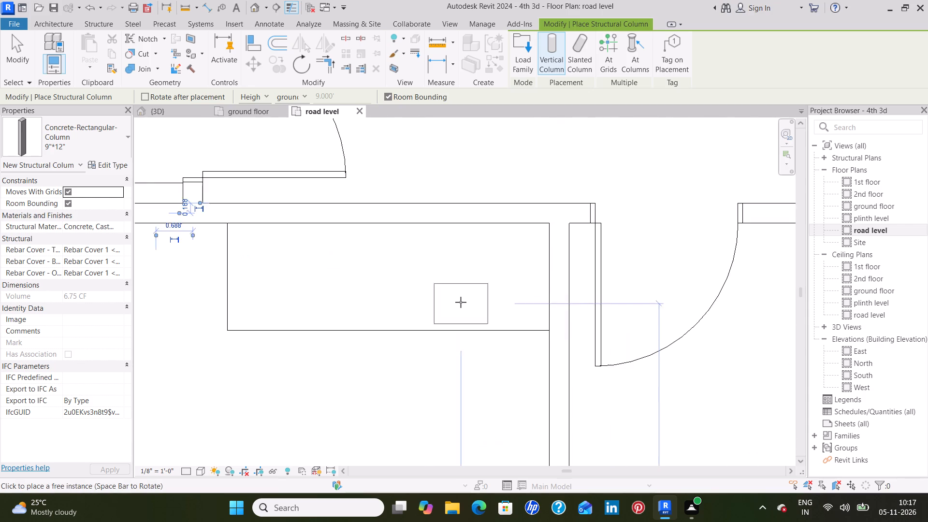
pyautogui.scroll(4, 461, 302)
pyautogui.scroll(-8, 464, 299)
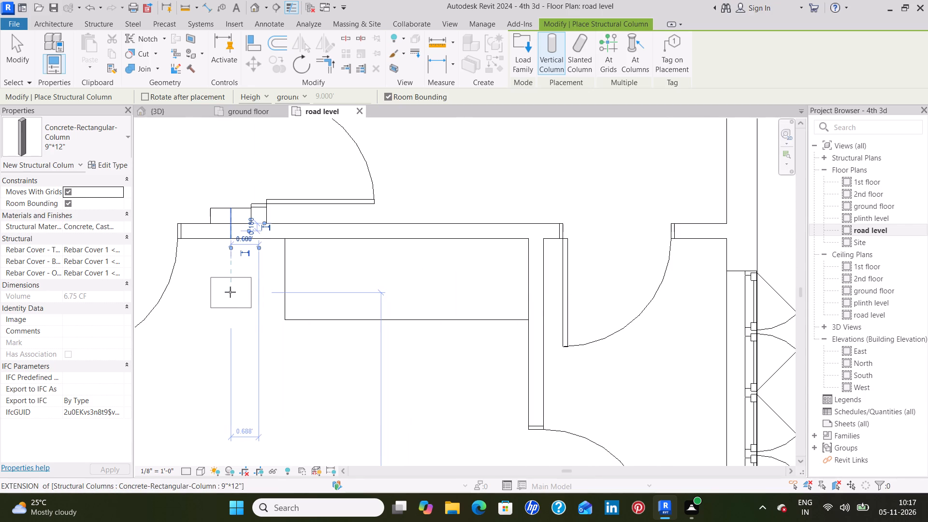
pyautogui.moveTo(230, 292); pyautogui.dragTo(594, 312, button='middle')
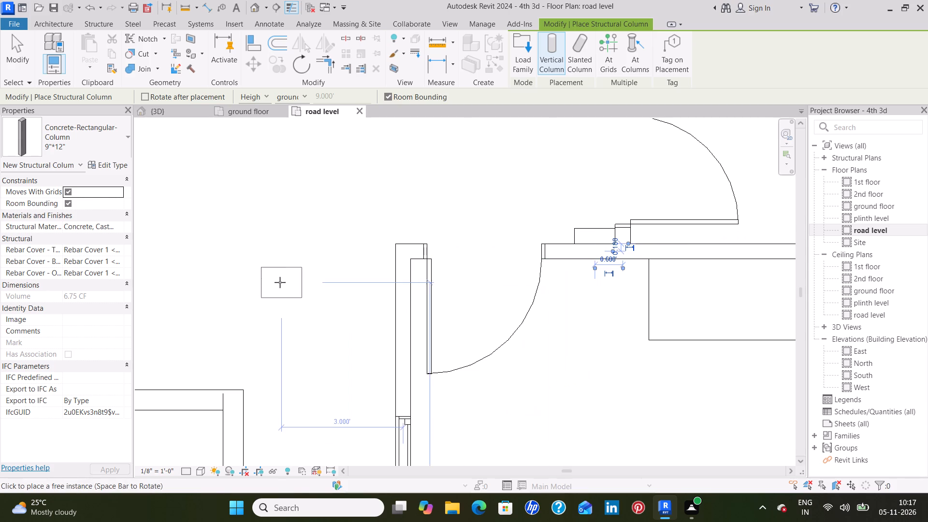
pyautogui.moveTo(280, 282); pyautogui.dragTo(553, 288, button='middle')
pyautogui.scroll(-1, 475, 282)
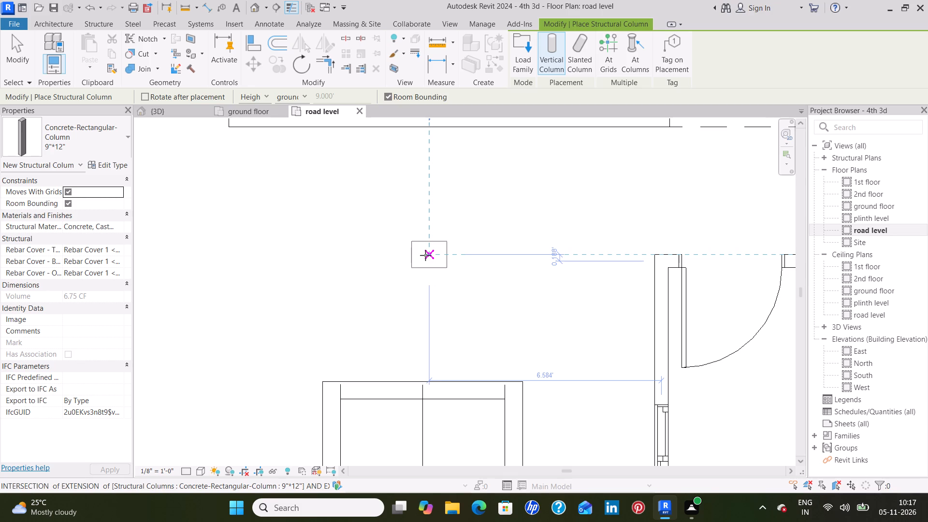
pyautogui.moveTo(227, 255); pyautogui.dragTo(337, 255, button='middle')
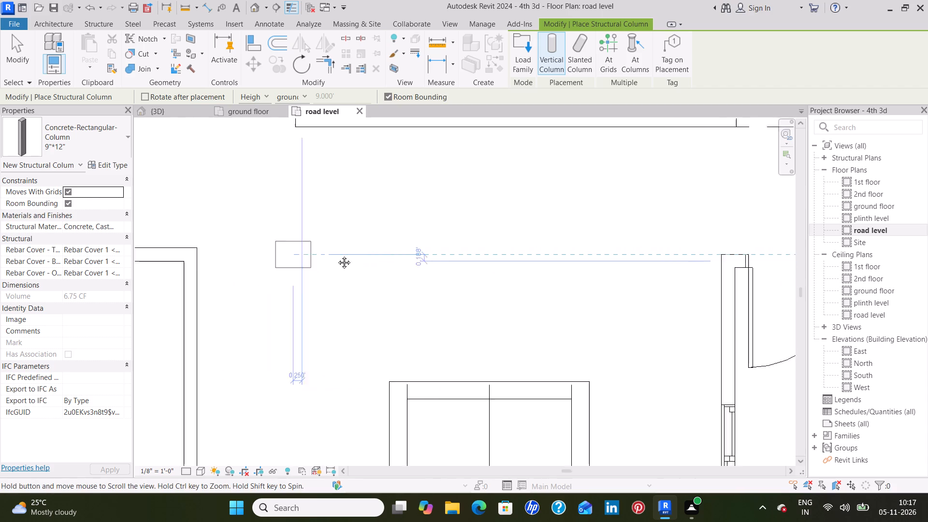
pyautogui.moveTo(337, 255); pyautogui.dragTo(587, 271, button='middle')
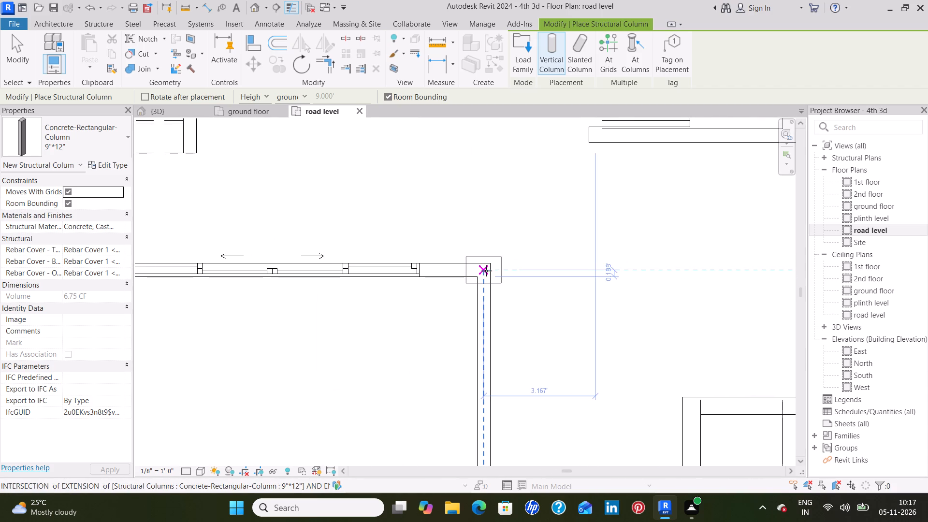
pyautogui.scroll(-4, 482, 273)
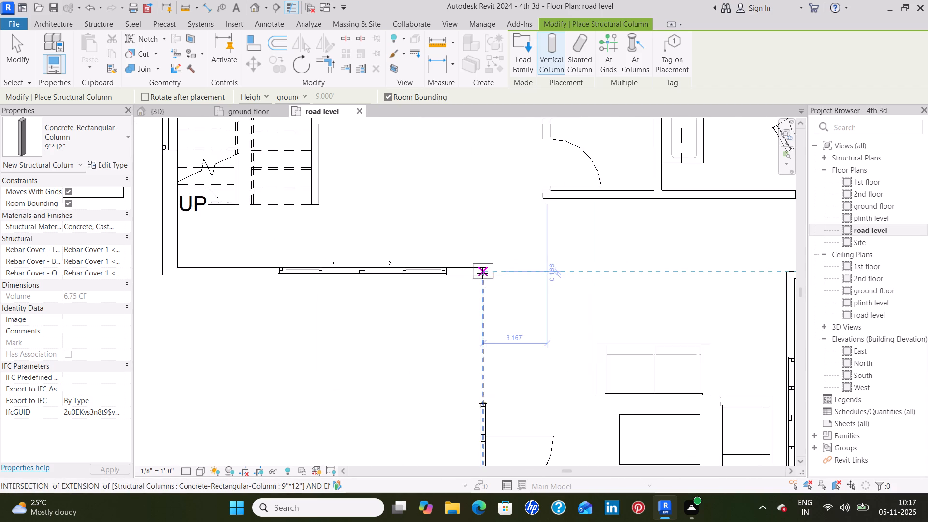
pyautogui.scroll(-4, 482, 273)
pyautogui.moveTo(482, 273); pyautogui.dragTo(498, 375, button='middle')
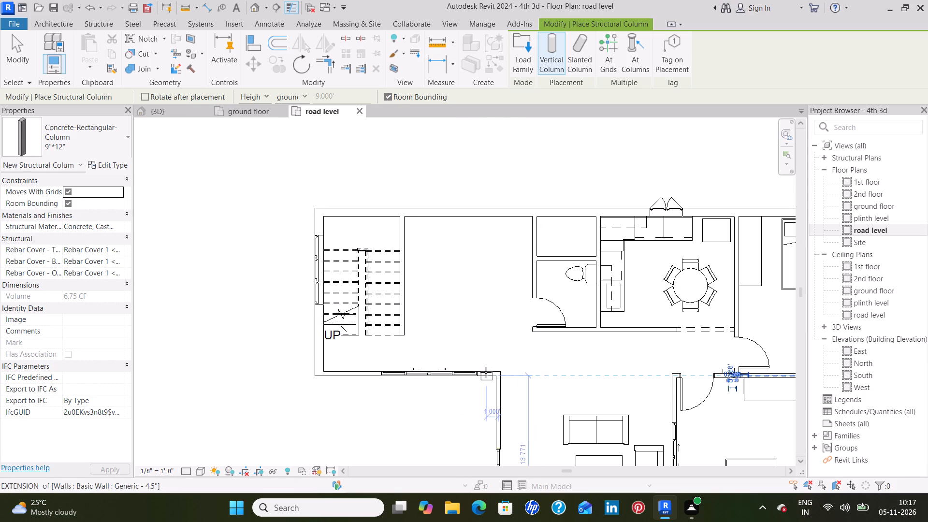
pyautogui.scroll(8, 494, 374)
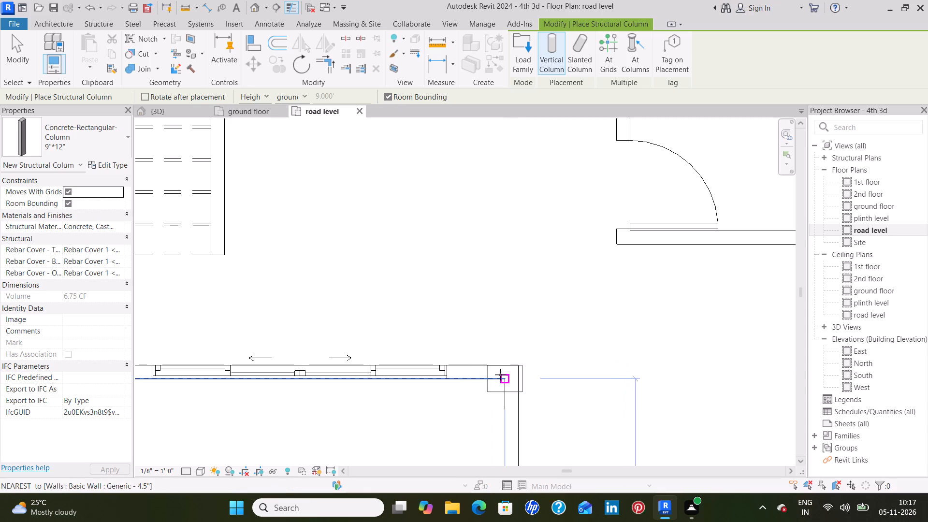
pyautogui.scroll(6, 498, 377)
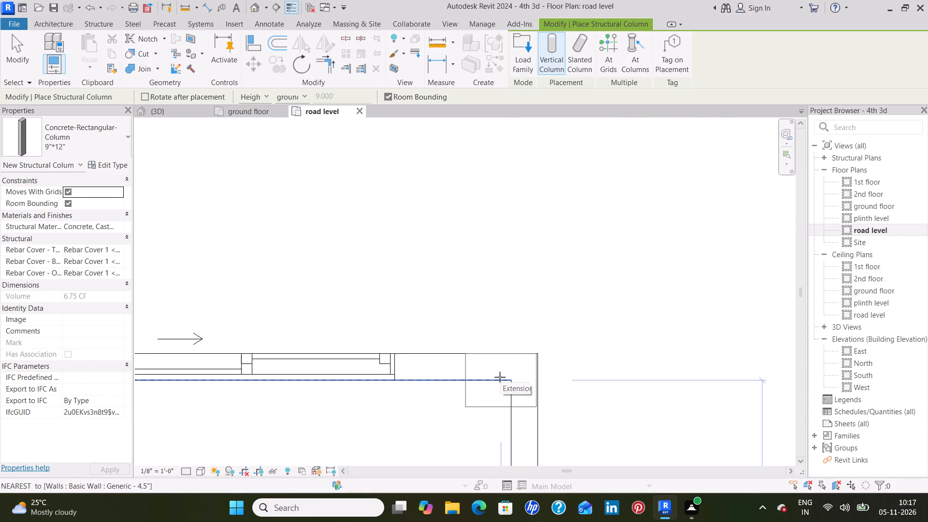
pyautogui.scroll(5, 500, 377)
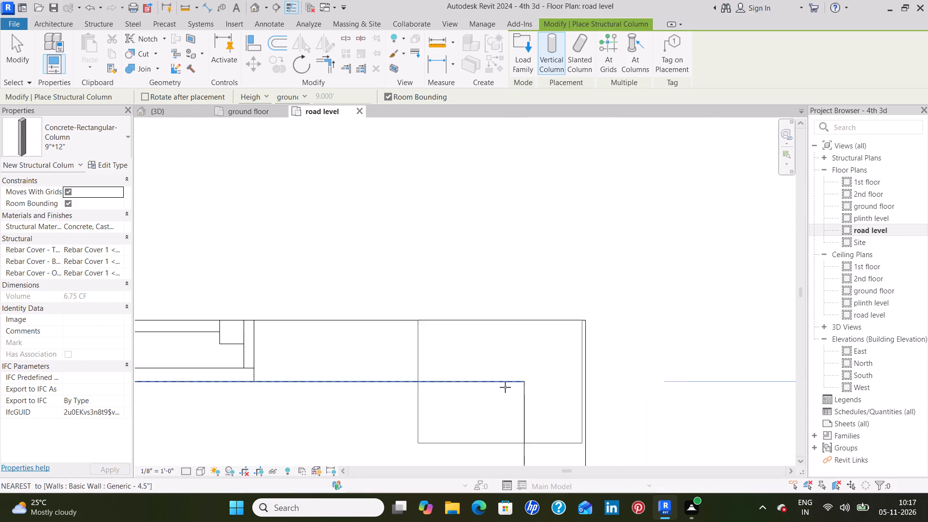
pyautogui.scroll(2, 505, 387)
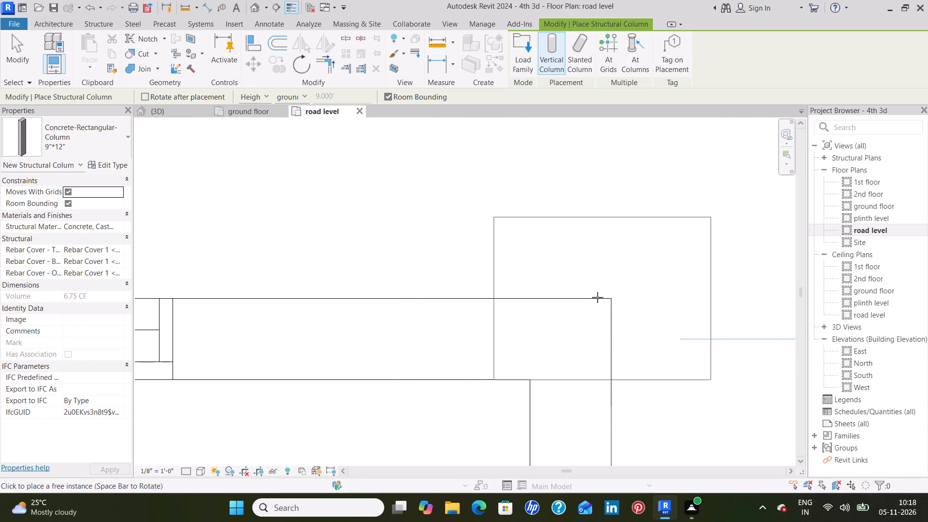
pyautogui.click(505, 299)
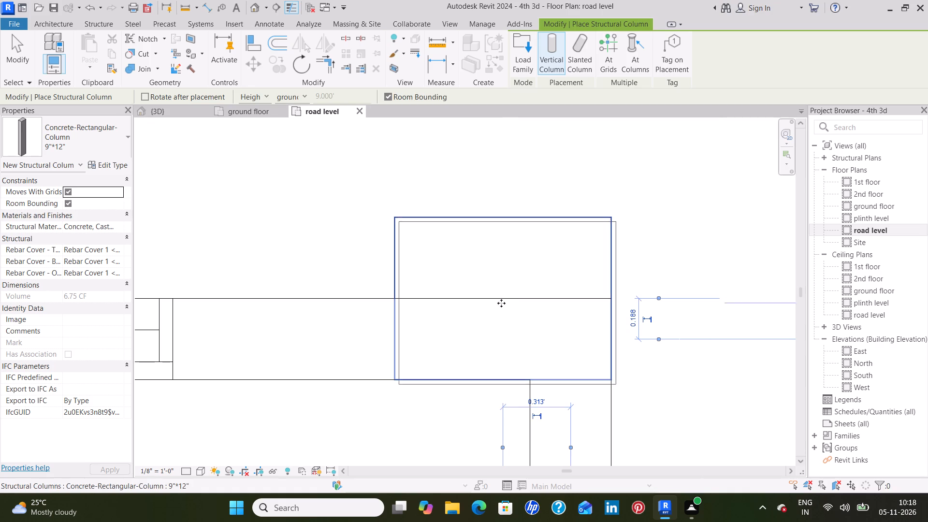
# Place a rotated 9"*12" column in the outer wall corner south-west of the staircase, with its long side along the west wall.
pyautogui.scroll(-9, 390, 335)
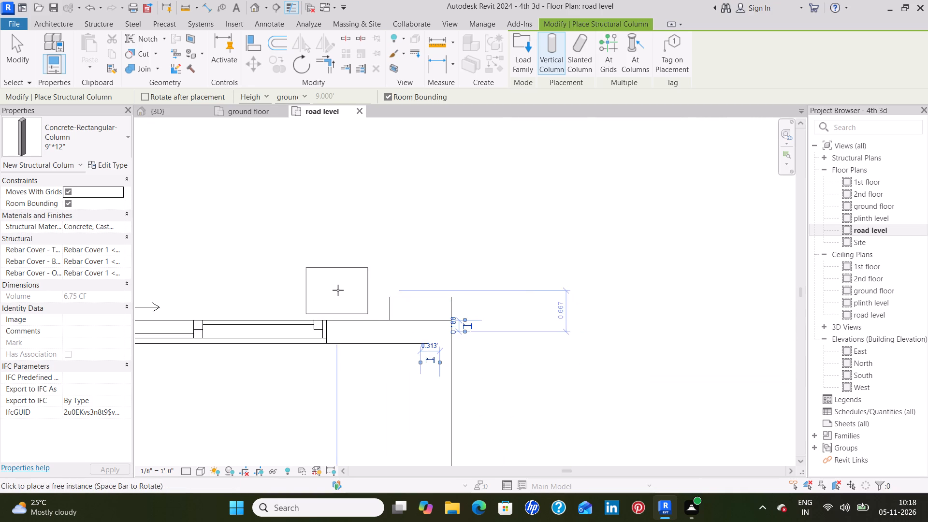
pyautogui.scroll(-8, 338, 290)
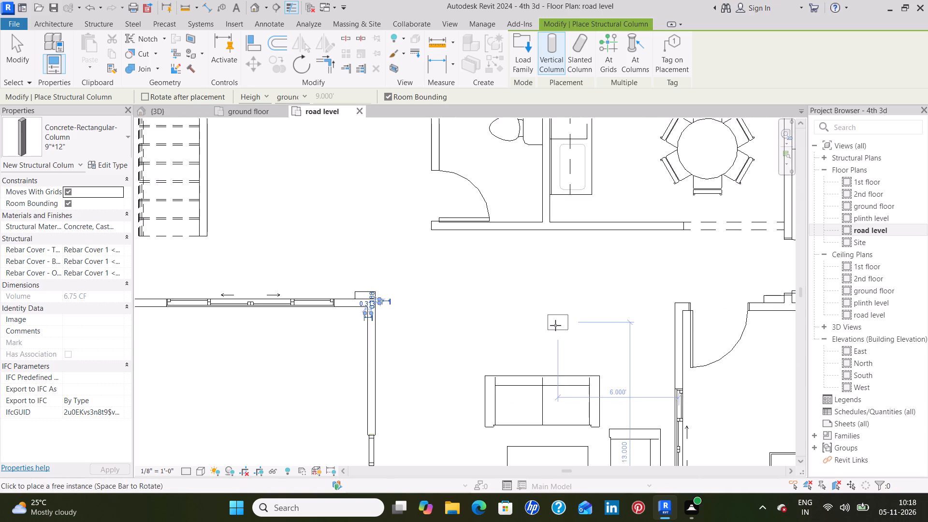
pyautogui.moveTo(337, 266); pyautogui.dragTo(683, 306, button='middle')
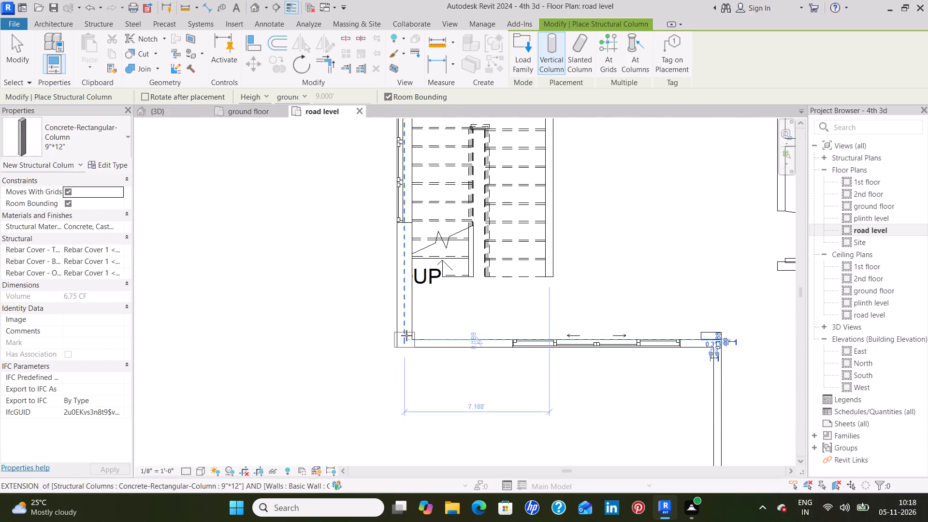
pyautogui.press('space')
pyautogui.press('space')
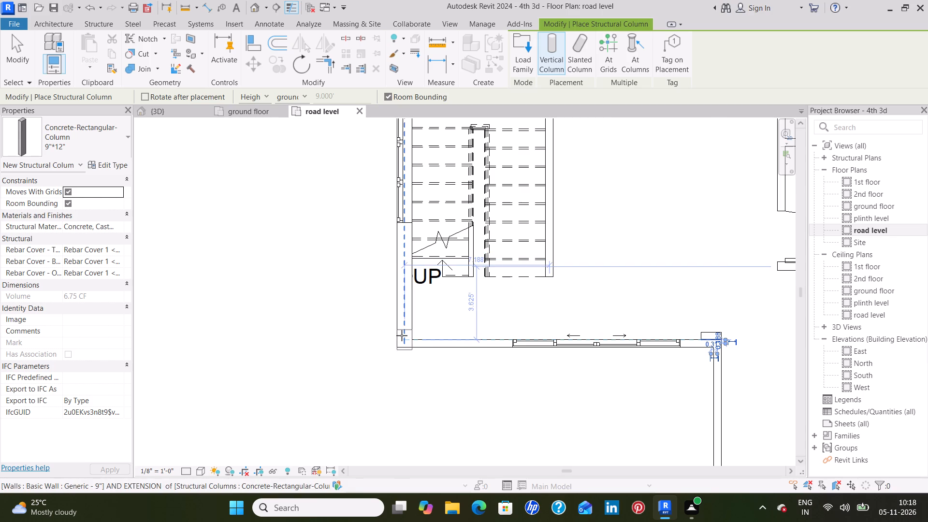
pyautogui.scroll(1, 402, 335)
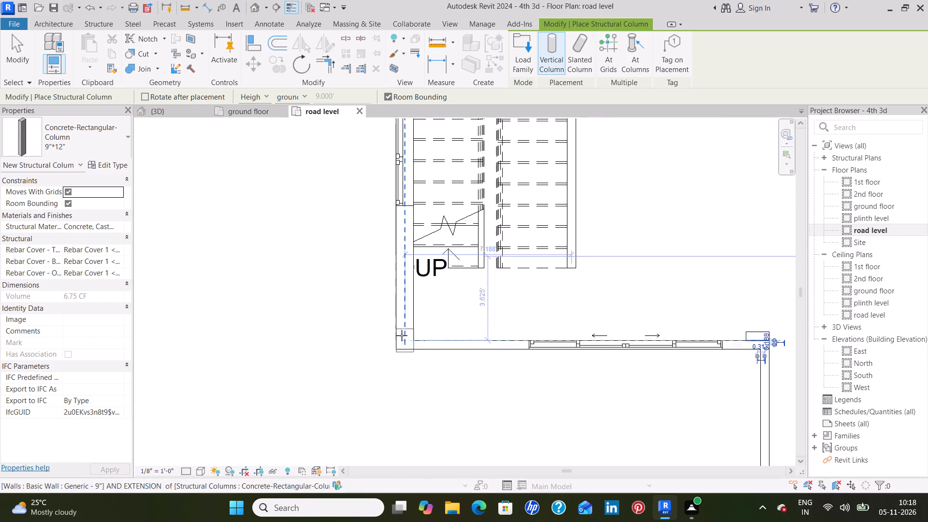
pyautogui.scroll(13, 402, 335)
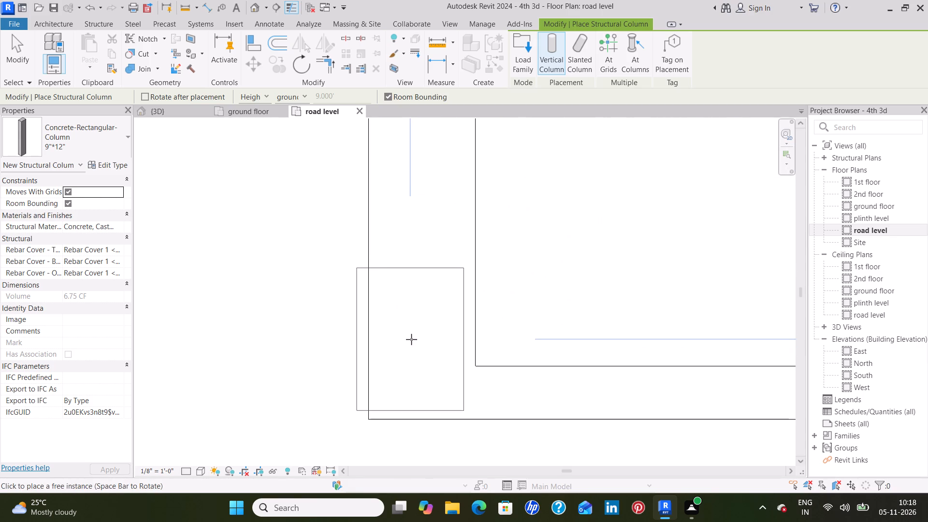
pyautogui.click(420, 348)
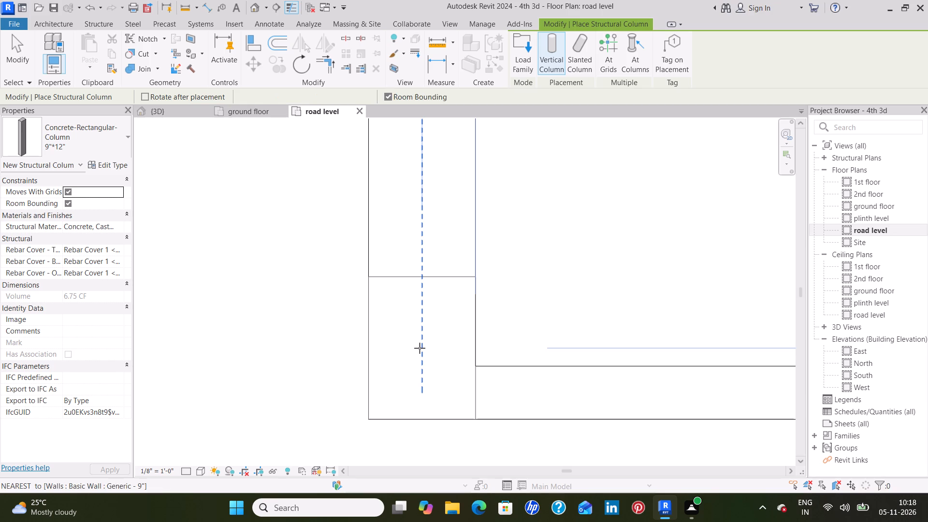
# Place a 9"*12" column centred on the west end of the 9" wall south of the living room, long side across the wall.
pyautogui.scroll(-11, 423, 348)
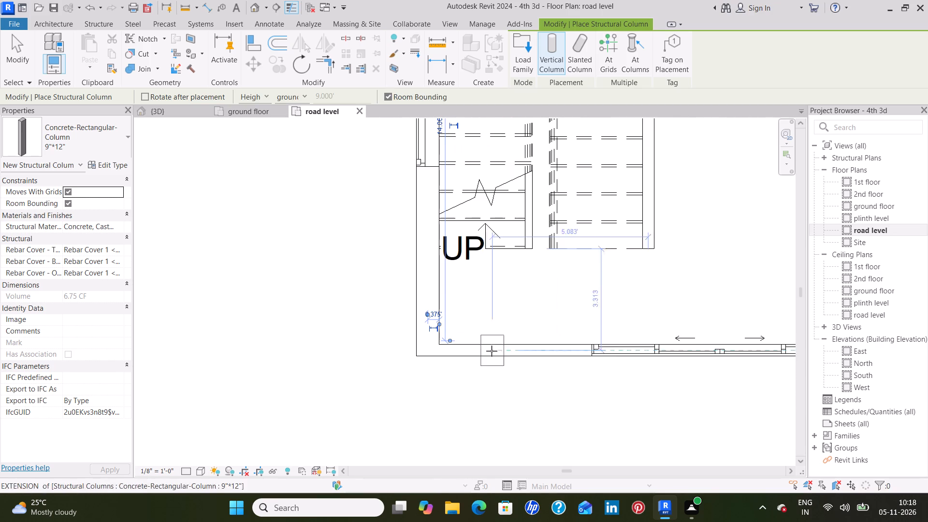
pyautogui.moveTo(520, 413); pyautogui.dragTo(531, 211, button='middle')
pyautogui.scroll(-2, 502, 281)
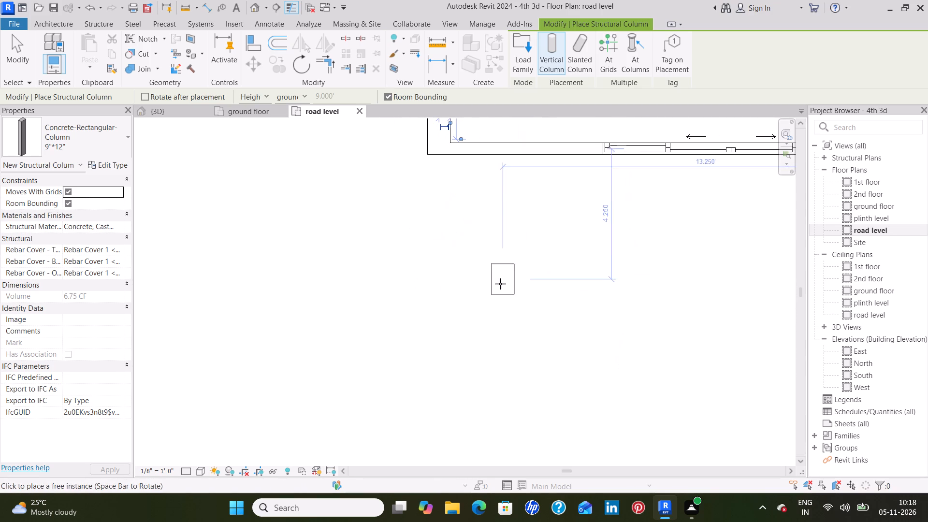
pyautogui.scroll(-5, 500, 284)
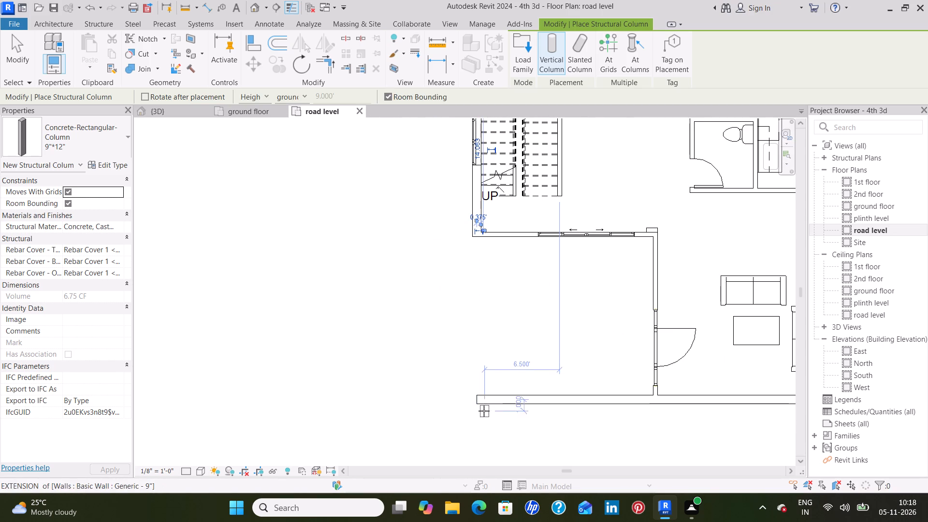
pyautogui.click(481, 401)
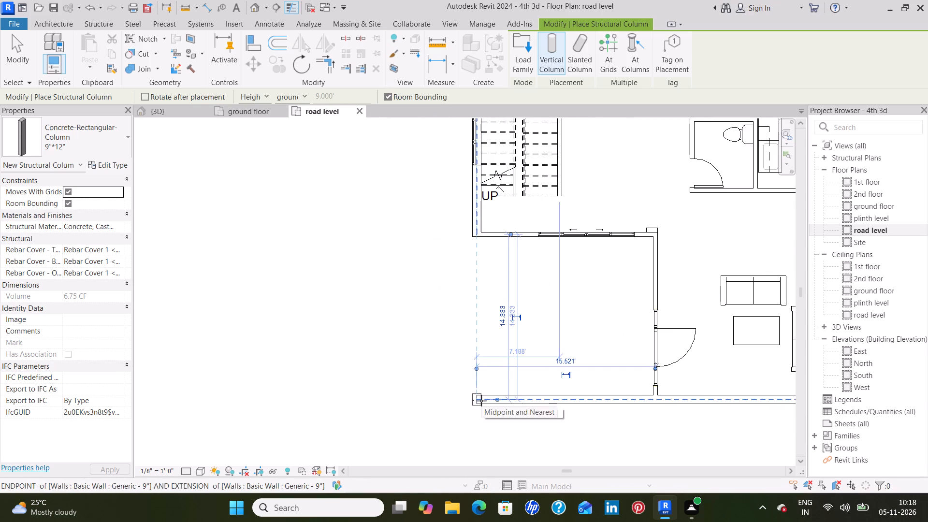
# Place a rotated 9"*12" column inside the west end of that 9" south wall, long side along the wall and flush with its end.
pyautogui.press('space')
pyautogui.press('space')
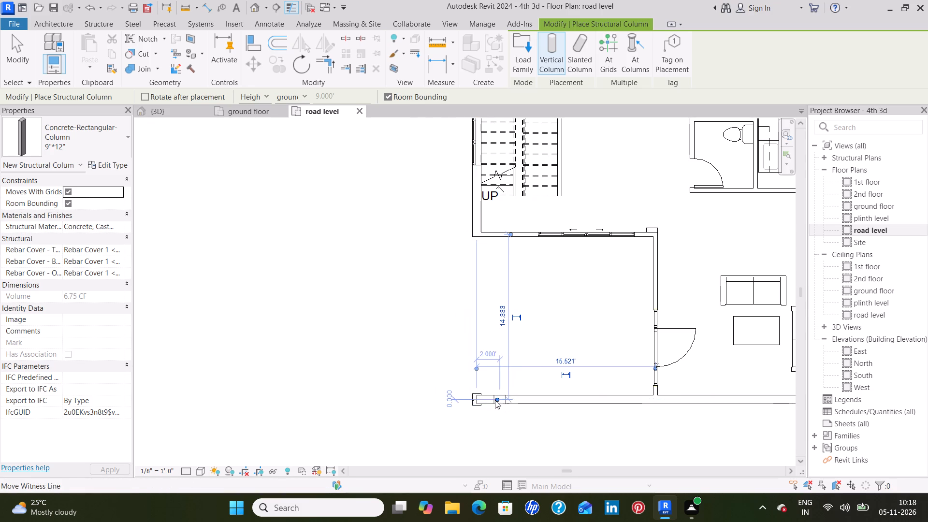
pyautogui.scroll(13, 494, 400)
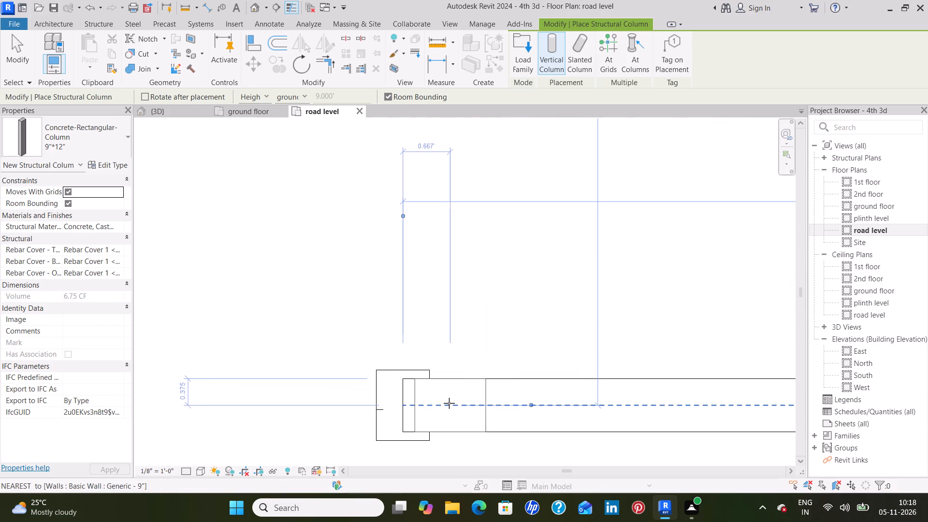
pyautogui.click(437, 401)
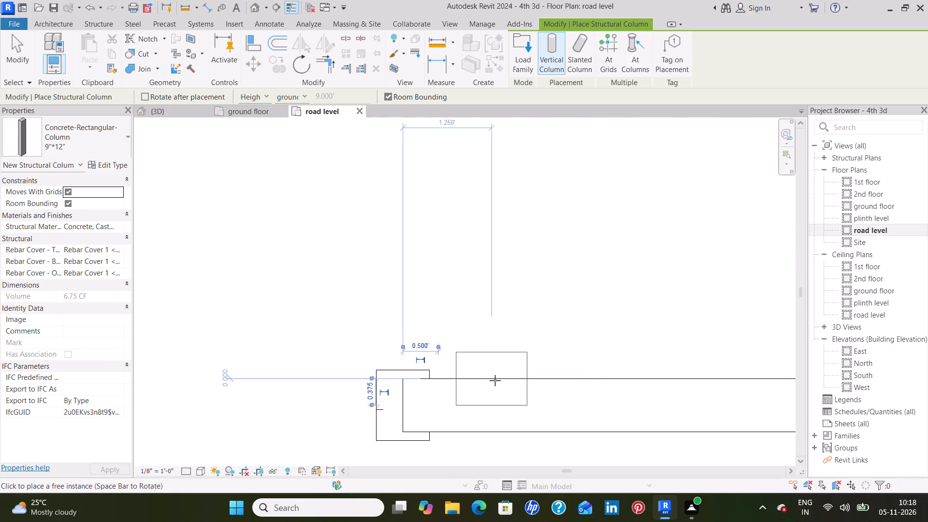
# Delete the misaligned column that projects beyond the west end of the south wall.
pyautogui.press('Escape')
pyautogui.press('Escape')
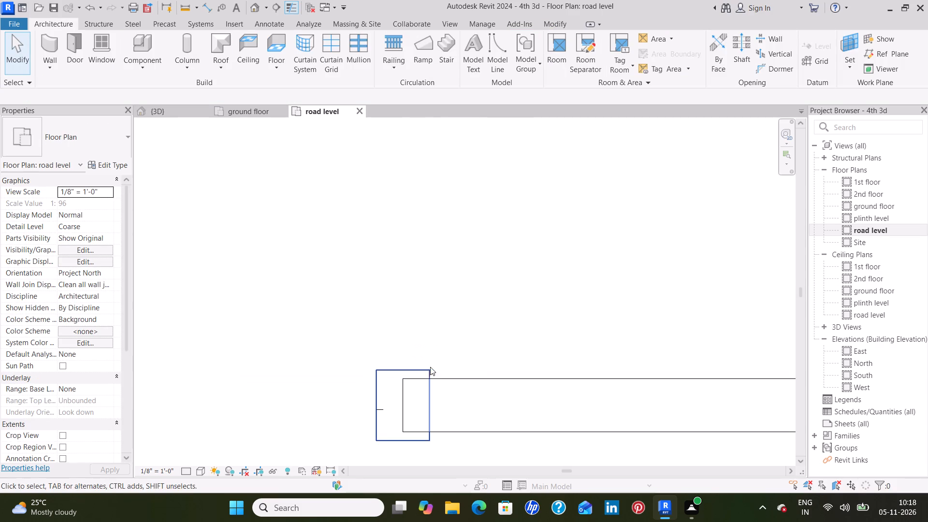
pyautogui.click(423, 368)
pyautogui.press('Delete')
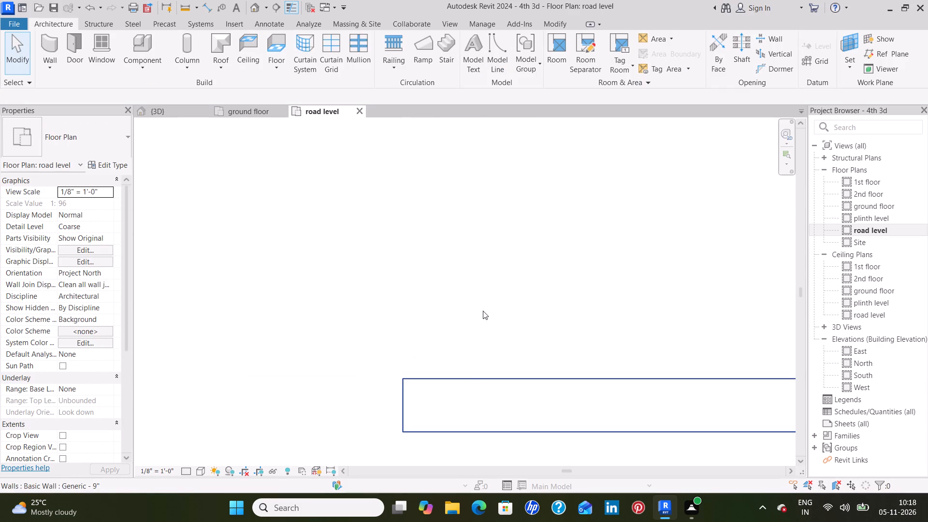
# Inspect the columns beneath the house in the 3D view, orbiting around the entrance side and the south wall.
pyautogui.scroll(-8, 483, 311)
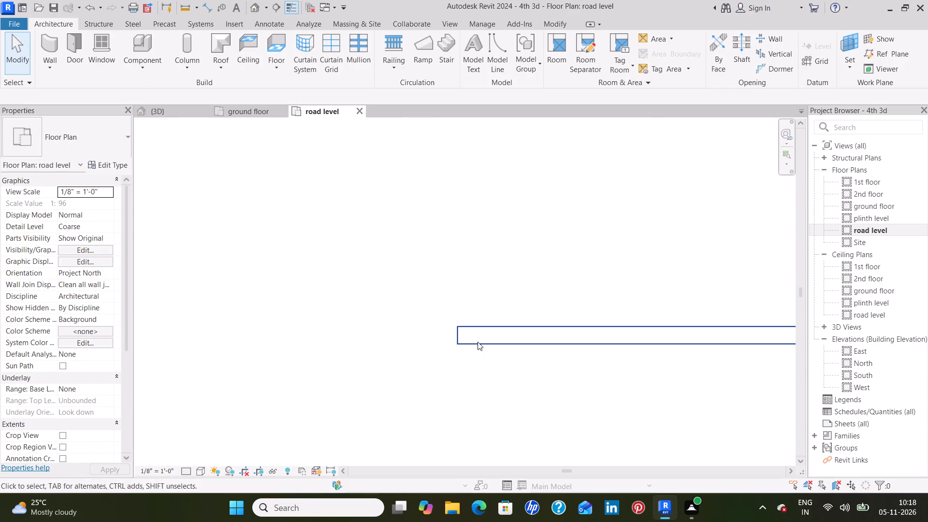
pyautogui.moveTo(518, 242); pyautogui.dragTo(491, 394, button='middle')
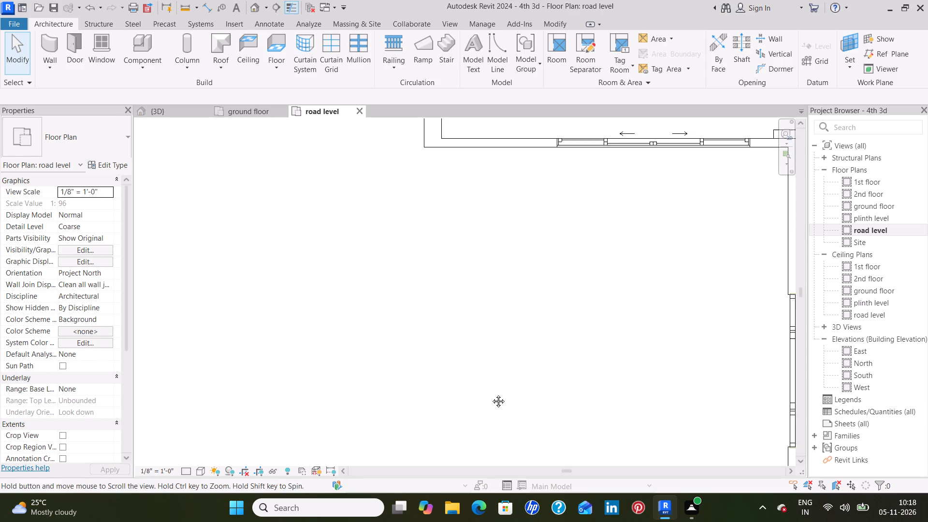
pyautogui.moveTo(491, 394); pyautogui.dragTo(491, 396, button='middle')
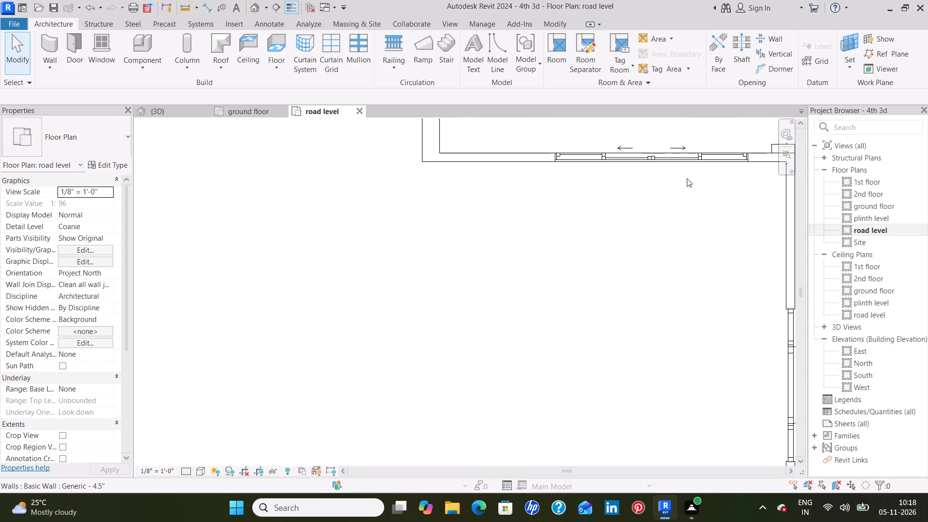
pyautogui.moveTo(691, 183); pyautogui.dragTo(554, 204, button='middle')
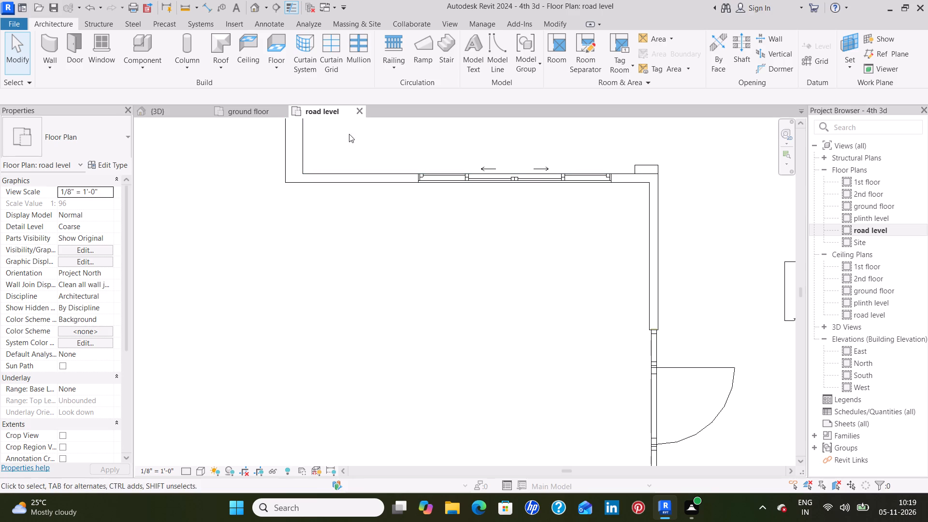
pyautogui.click(181, 109)
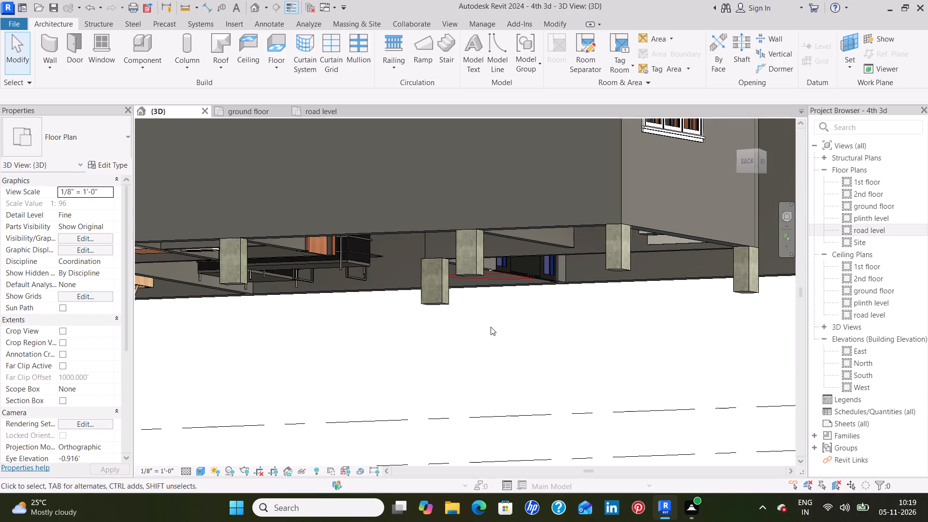
pyautogui.scroll(-6, 517, 356)
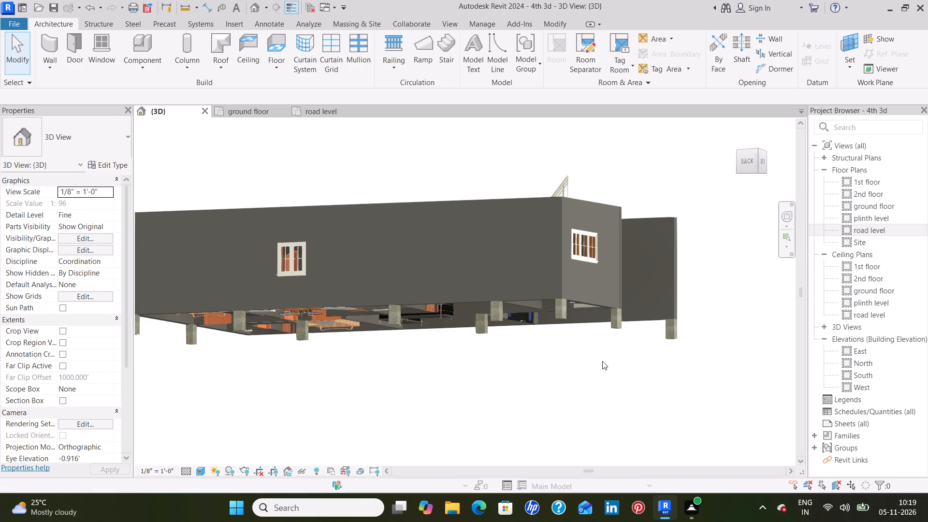
pyautogui.keyDown('shift'); pyautogui.moveTo(602, 361); pyautogui.dragTo(517, 380, button='middle'); pyautogui.keyUp('shift')
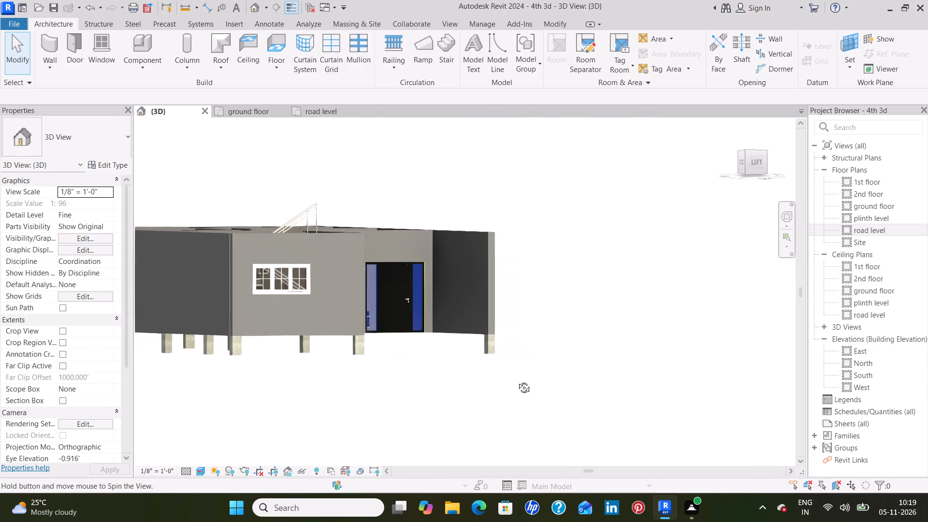
pyautogui.keyDown('shift'); pyautogui.moveTo(517, 380); pyautogui.dragTo(464, 349, button='middle'); pyautogui.keyUp('shift')
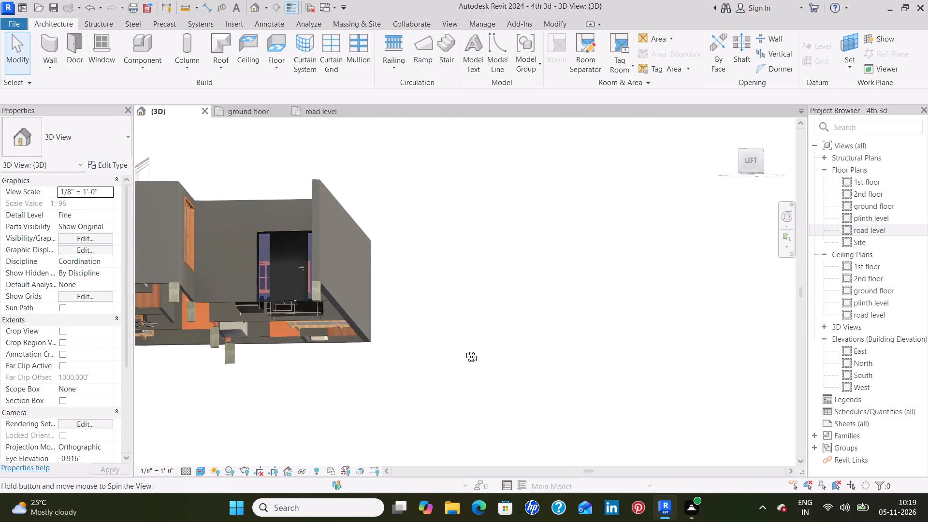
pyautogui.keyDown('shift'); pyautogui.moveTo(464, 349); pyautogui.dragTo(451, 345, button='middle'); pyautogui.keyUp('shift')
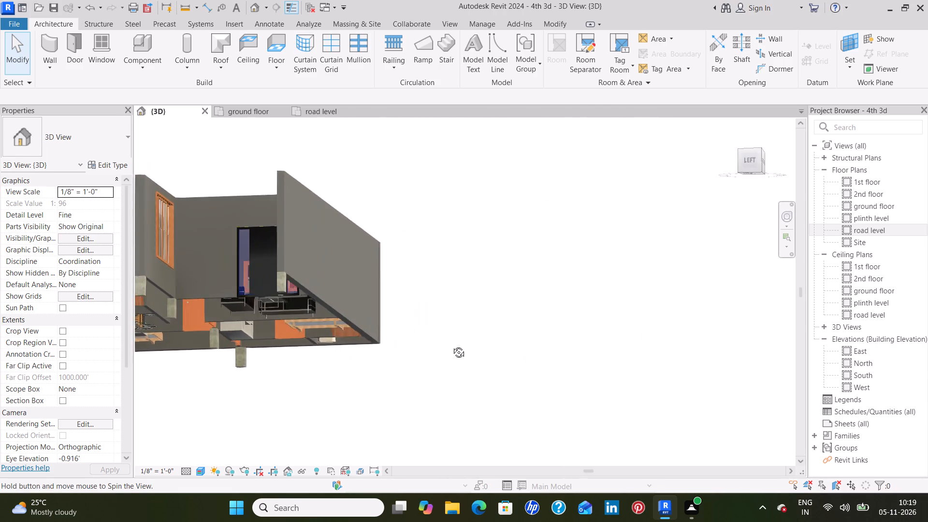
pyautogui.keyDown('shift'); pyautogui.moveTo(451, 345); pyautogui.dragTo(522, 375, button='middle'); pyautogui.keyUp('shift')
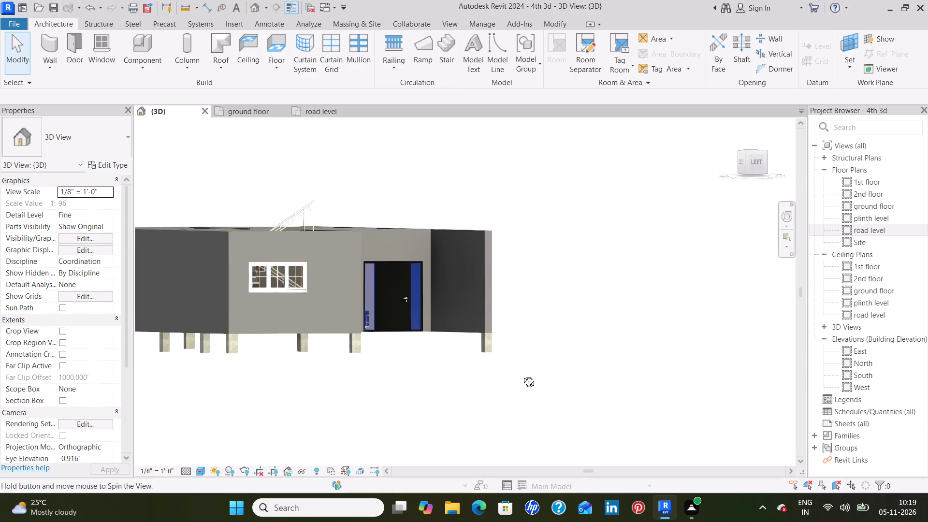
pyautogui.keyDown('shift'); pyautogui.moveTo(522, 375); pyautogui.dragTo(500, 359, button='middle'); pyautogui.keyUp('shift')
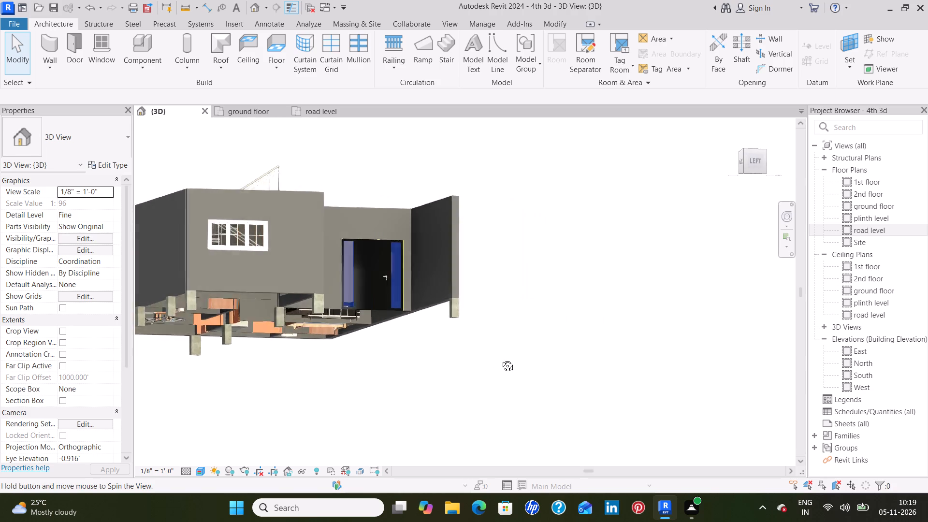
pyautogui.keyDown('shift'); pyautogui.moveTo(500, 359); pyautogui.dragTo(521, 378, button='middle'); pyautogui.keyUp('shift')
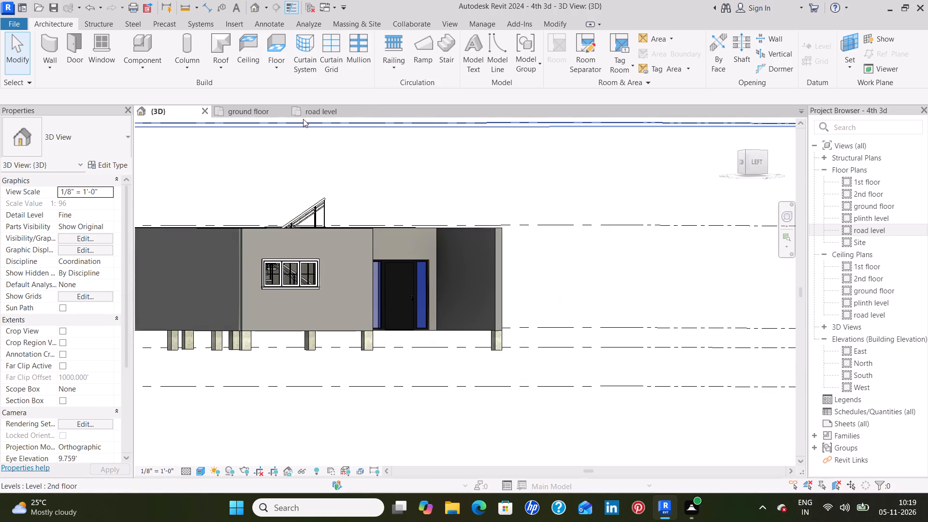
# On the road level plan, place a rotated 9"*12" column where the living room's west wall meets the south wall, long side along the south wall.
pyautogui.click(313, 111)
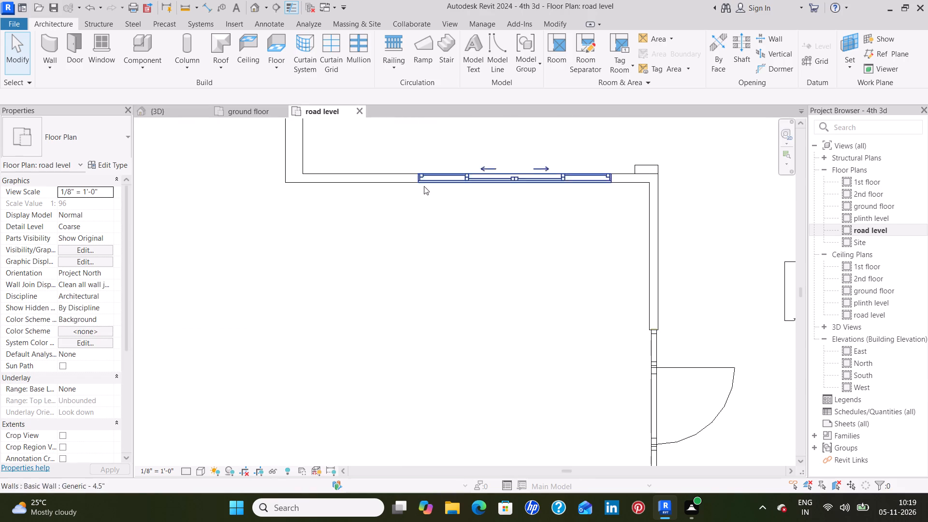
pyautogui.click(659, 166)
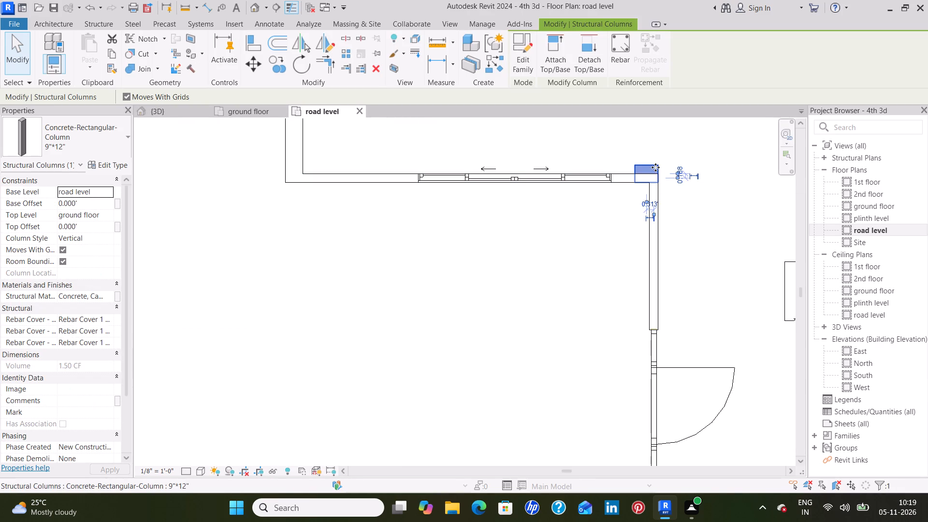
pyautogui.press('c')
pyautogui.press('s')
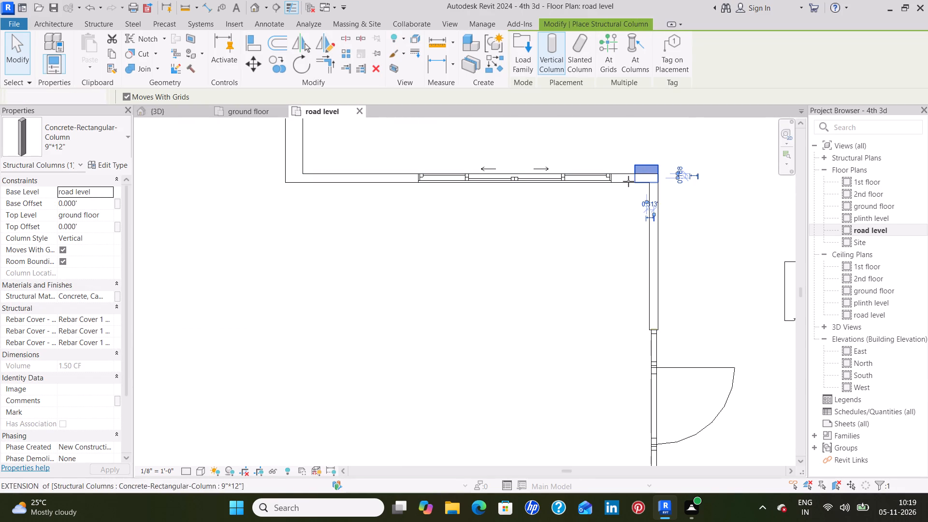
pyautogui.moveTo(656, 369); pyautogui.dragTo(640, 170, button='middle')
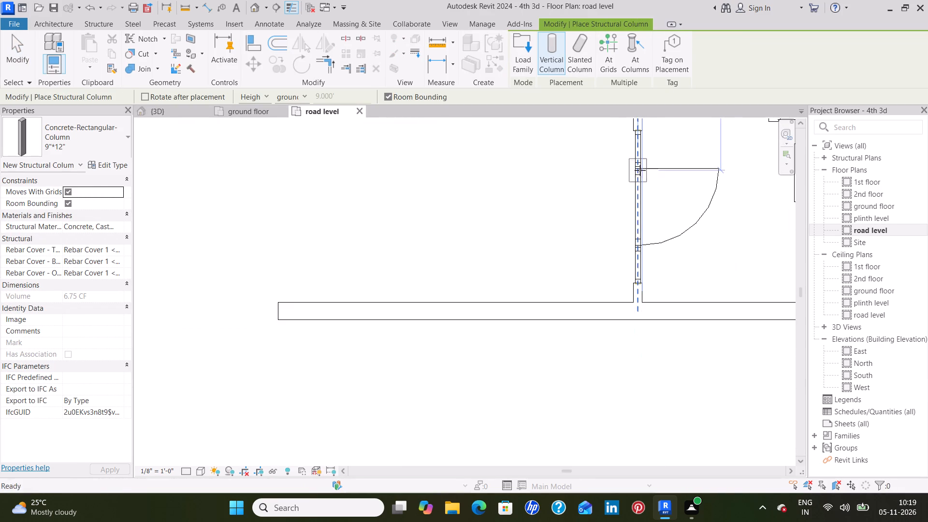
pyautogui.scroll(3, 636, 311)
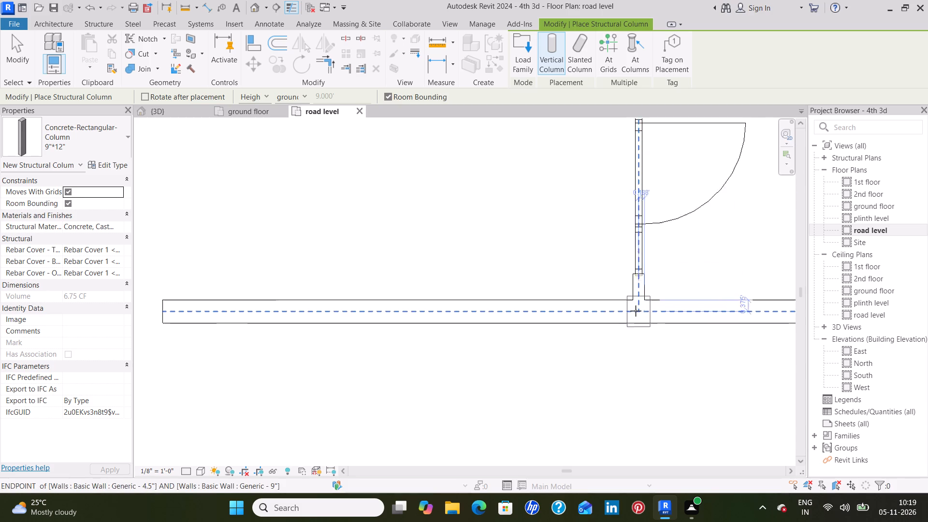
pyautogui.scroll(1, 636, 311)
pyautogui.press('space')
pyautogui.press('space')
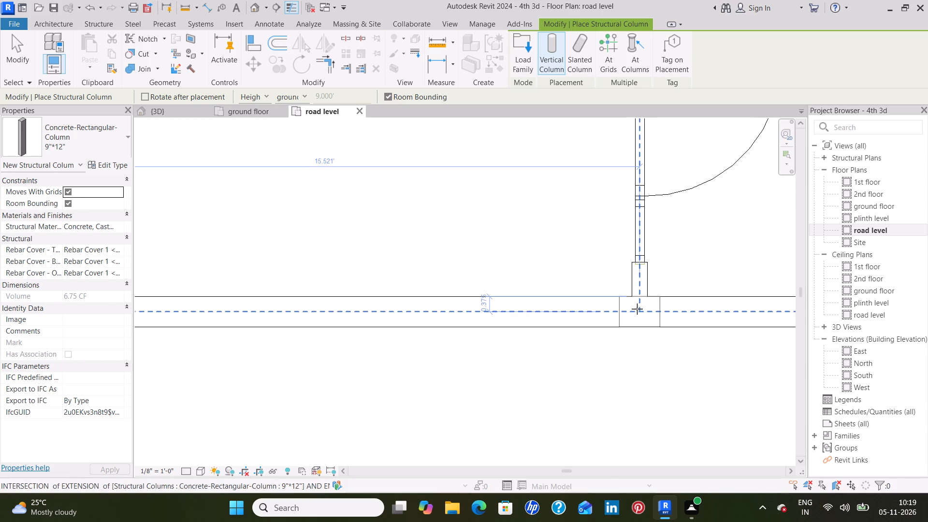
pyautogui.click(637, 309)
# Place a 9"*12" column where the living room–bedroom partition meets the south wall, long side along the south wall.
pyautogui.scroll(-2, 701, 298)
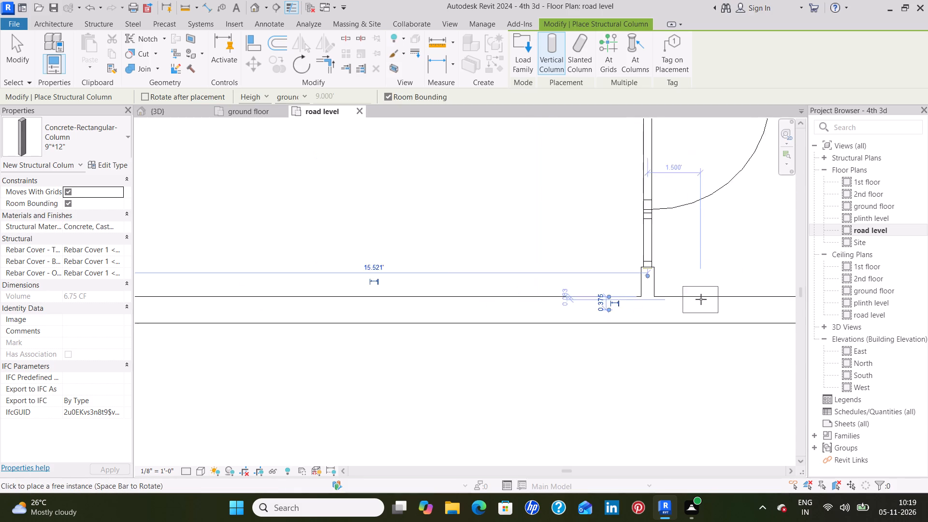
pyautogui.scroll(-2, 701, 299)
pyautogui.moveTo(716, 304); pyautogui.dragTo(405, 318, button='middle')
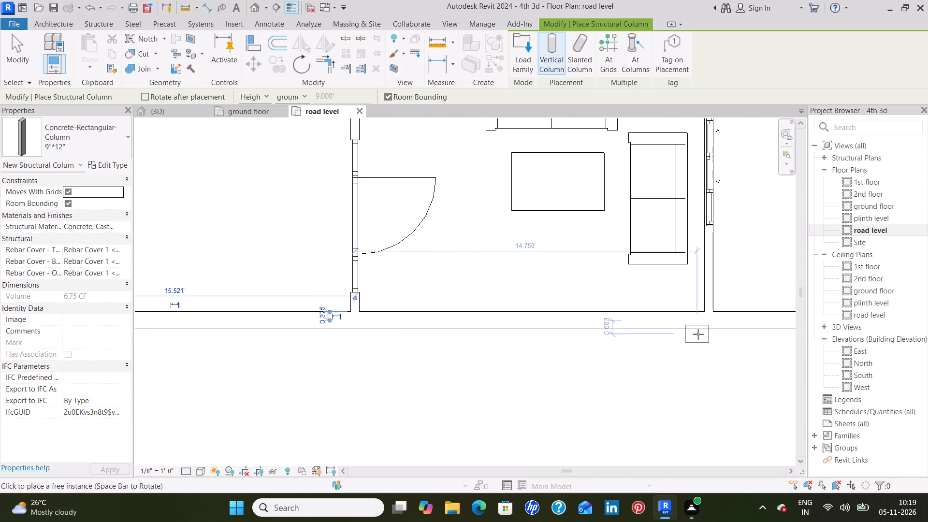
pyautogui.click(710, 319)
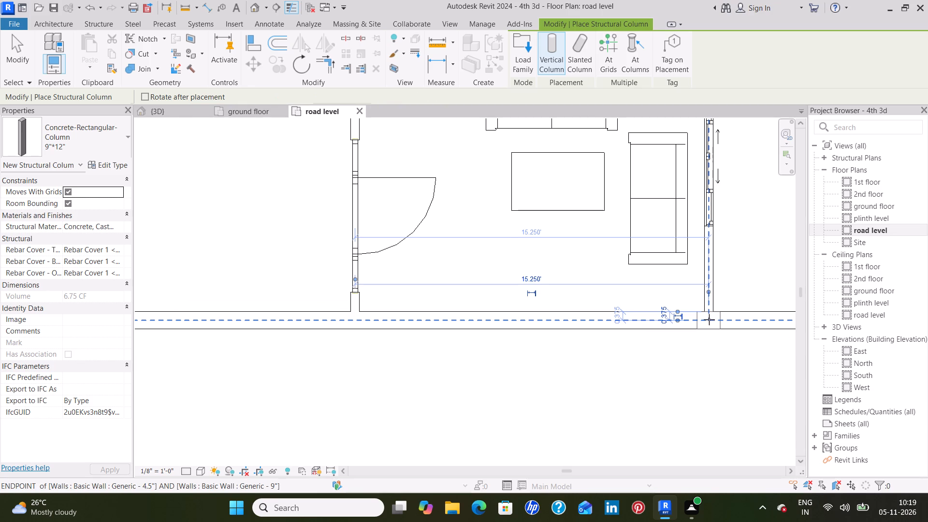
# Place a 9"*12" column inside the south-east outer wall corner by the toilet, long side along the south wall and flush with the corner.
pyautogui.moveTo(677, 325); pyautogui.dragTo(351, 325, button='middle')
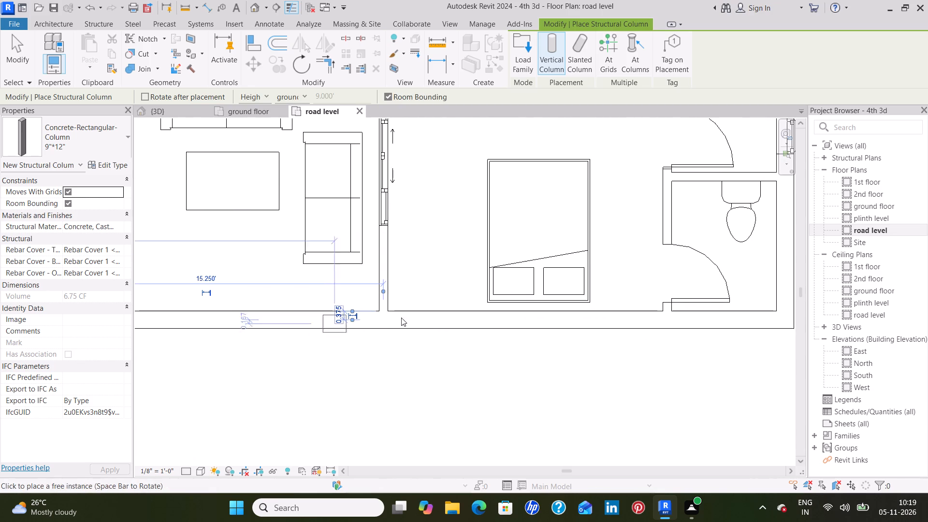
pyautogui.moveTo(690, 312); pyautogui.dragTo(474, 319, button='middle')
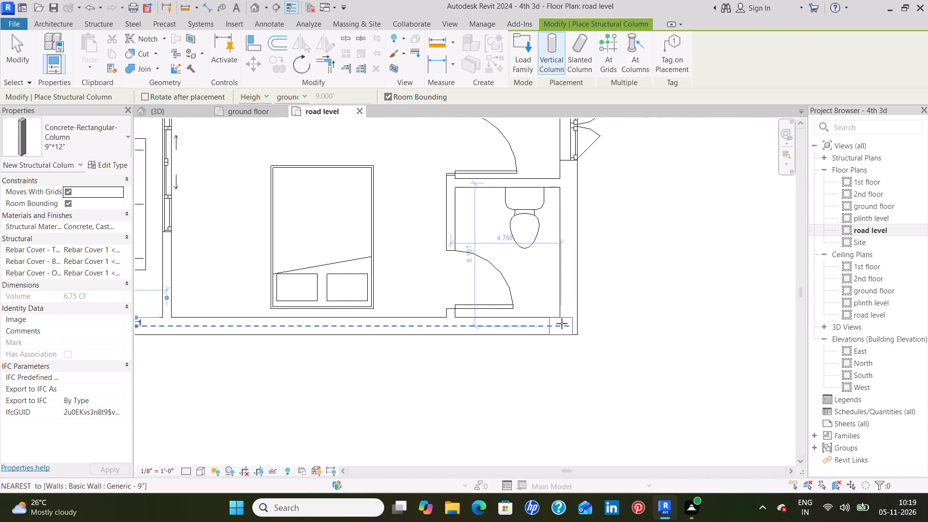
pyautogui.scroll(8, 565, 323)
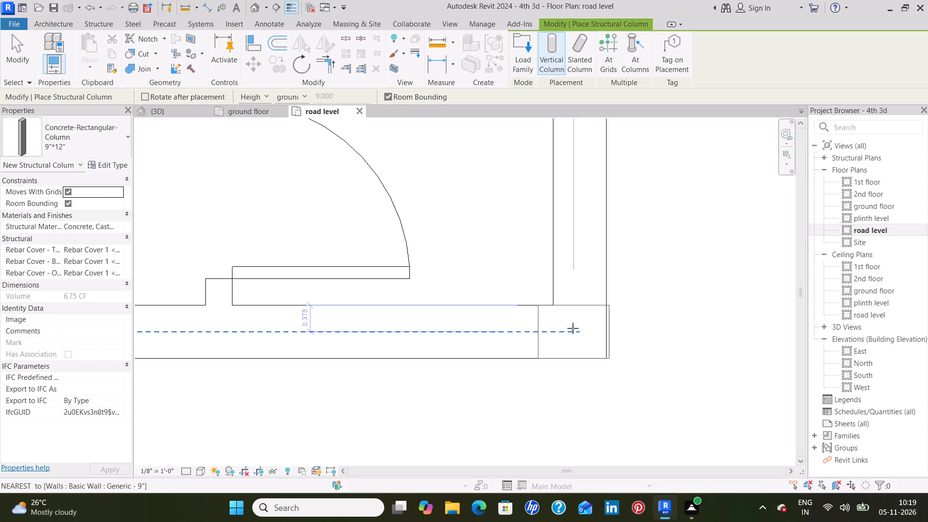
pyautogui.scroll(7, 573, 328)
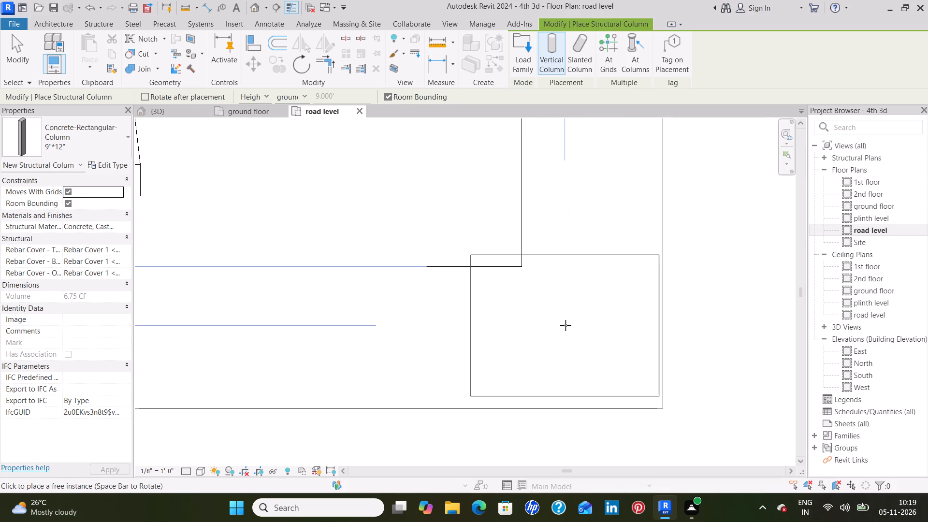
pyautogui.click(568, 333)
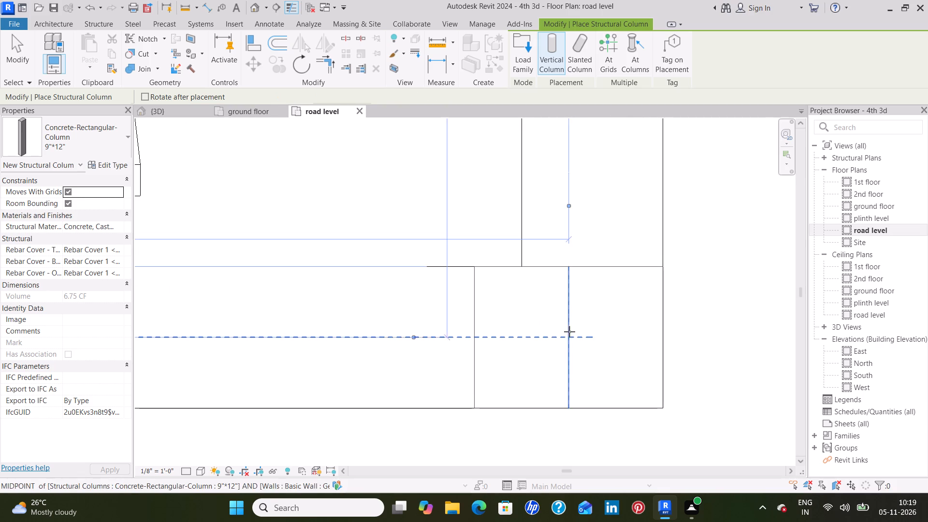
pyautogui.scroll(-12, 567, 331)
pyautogui.scroll(-5, 619, 258)
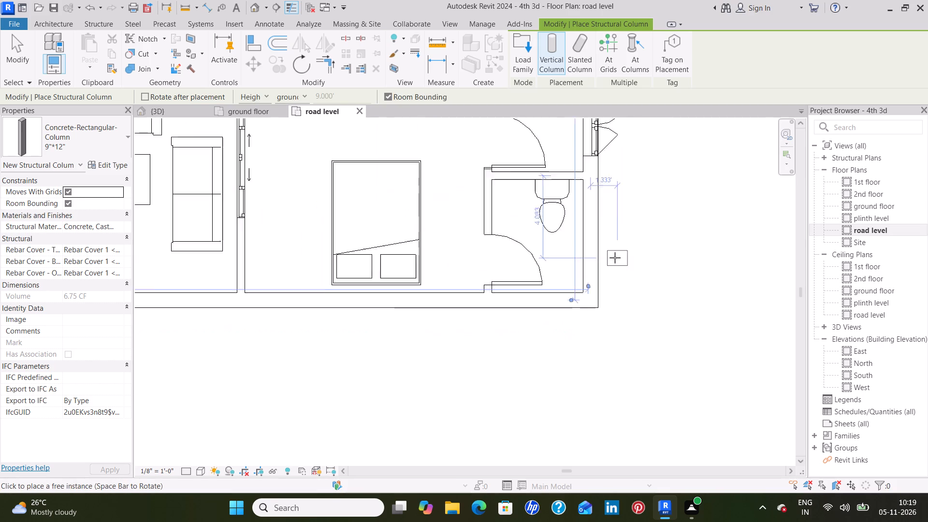
pyautogui.scroll(-4, 606, 254)
pyautogui.moveTo(476, 188); pyautogui.dragTo(494, 245, button='middle')
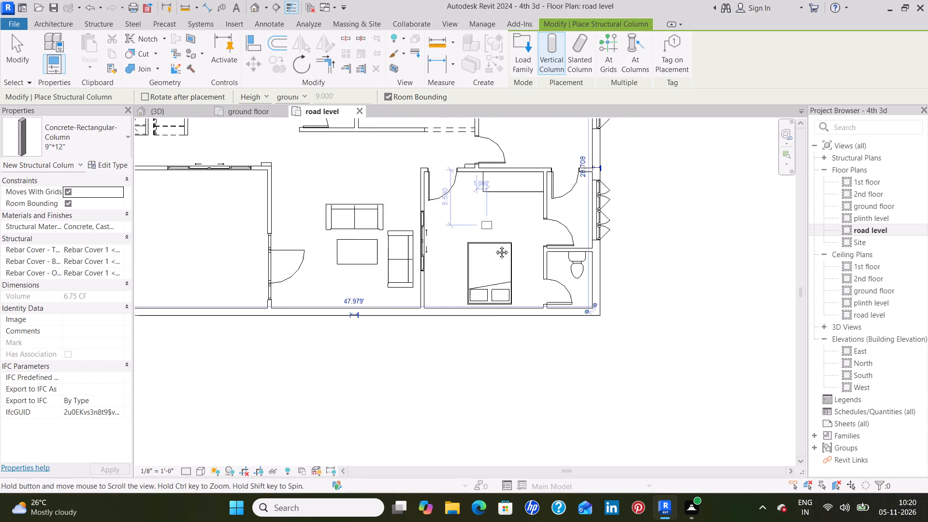
pyautogui.moveTo(494, 245); pyautogui.dragTo(519, 303, button='middle')
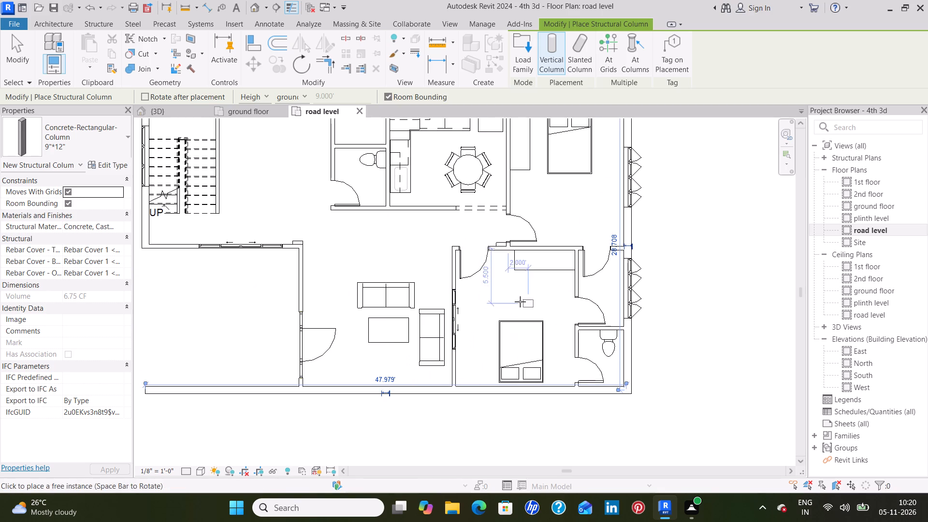
pyautogui.press('Escape')
pyautogui.press('Escape')
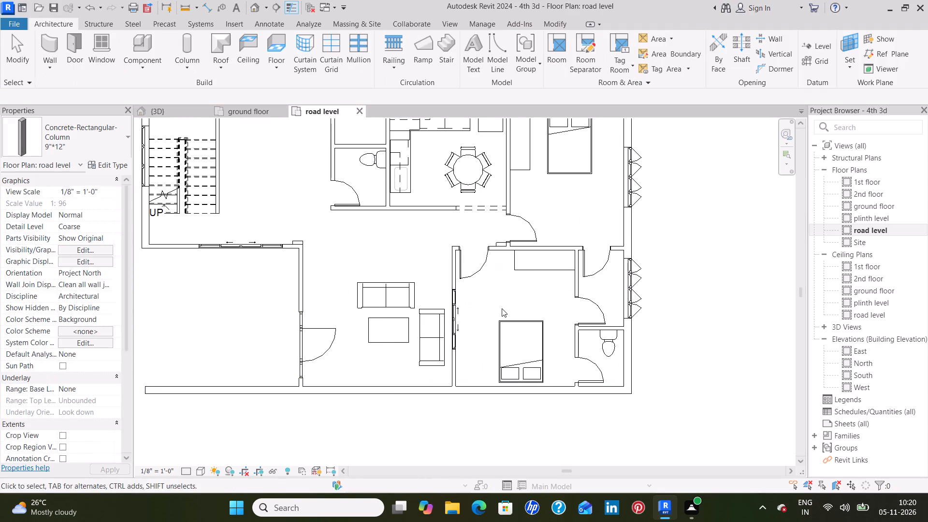
# Check the column layout in the 3D view against the full ground floor plan.
pyautogui.click(192, 108)
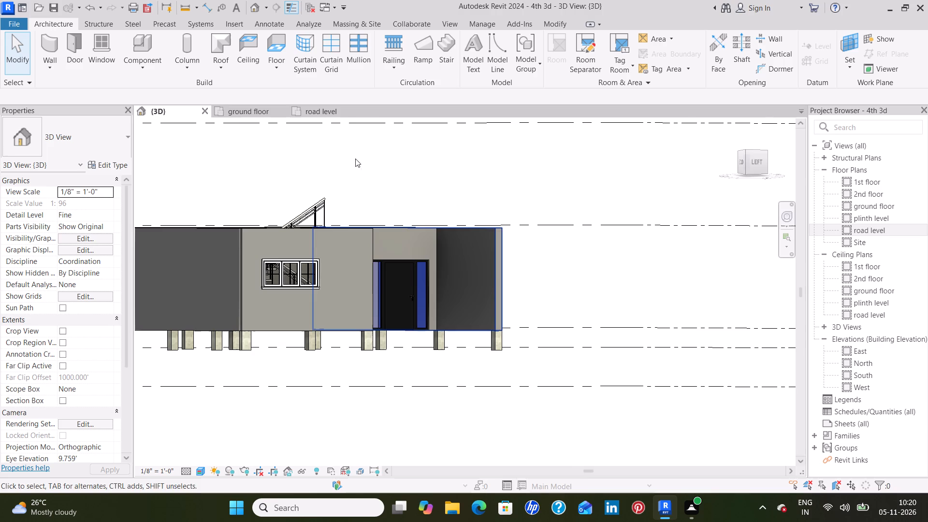
pyautogui.click(248, 114)
pyautogui.scroll(-9, 427, 256)
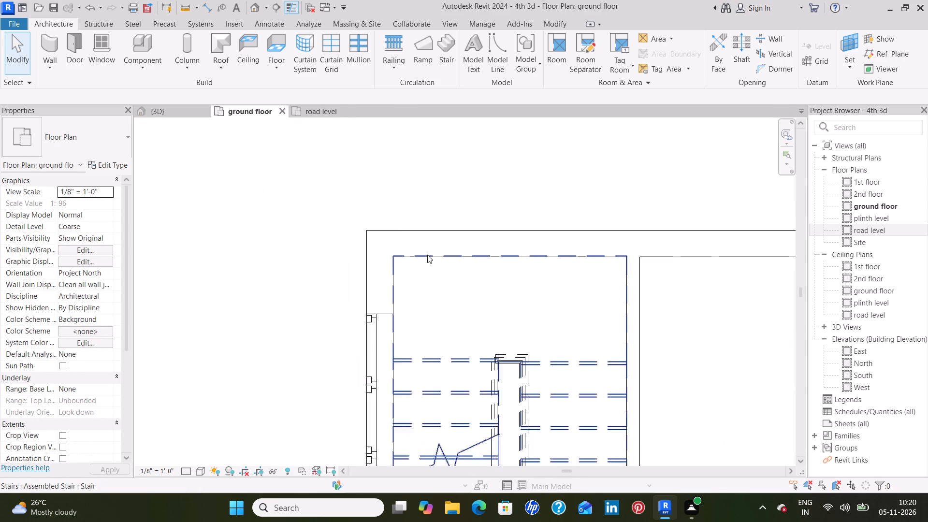
pyautogui.scroll(-8, 427, 255)
pyautogui.moveTo(565, 331); pyautogui.dragTo(429, 181, button='middle')
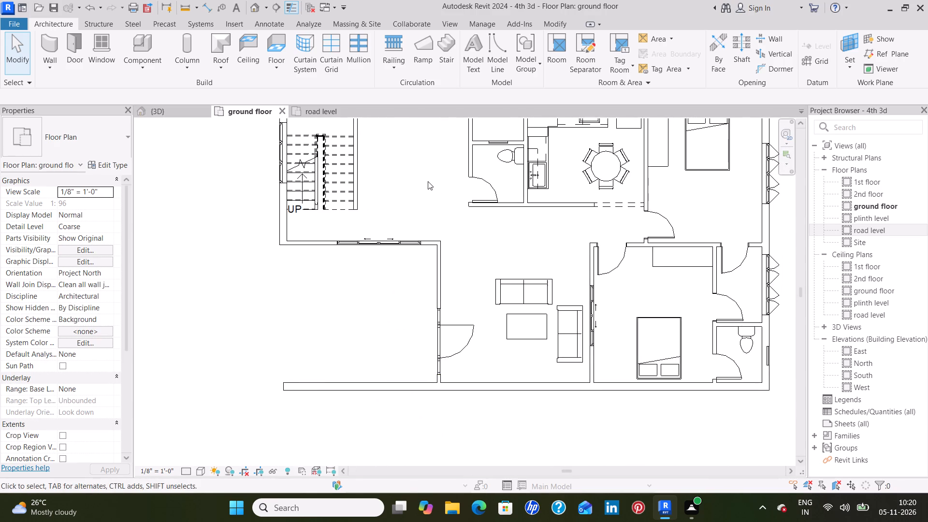
pyautogui.scroll(-3, 428, 181)
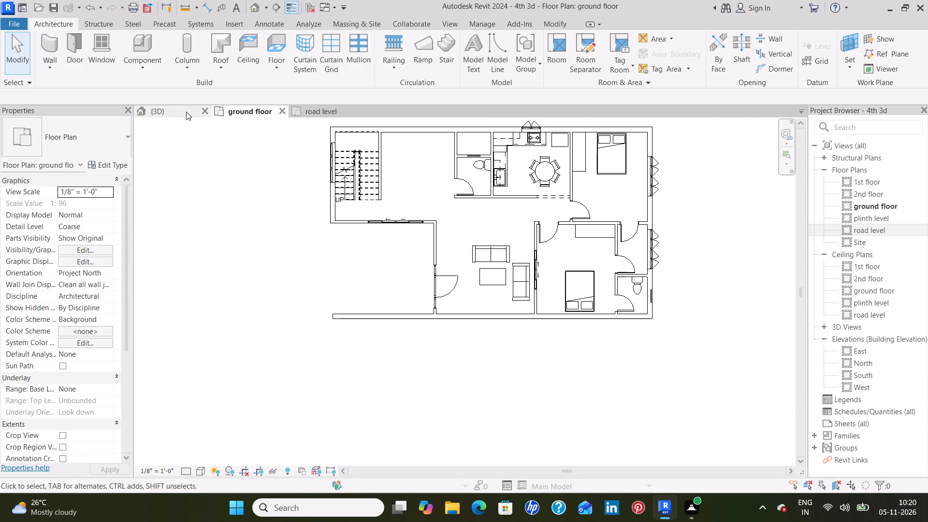
pyautogui.click(186, 112)
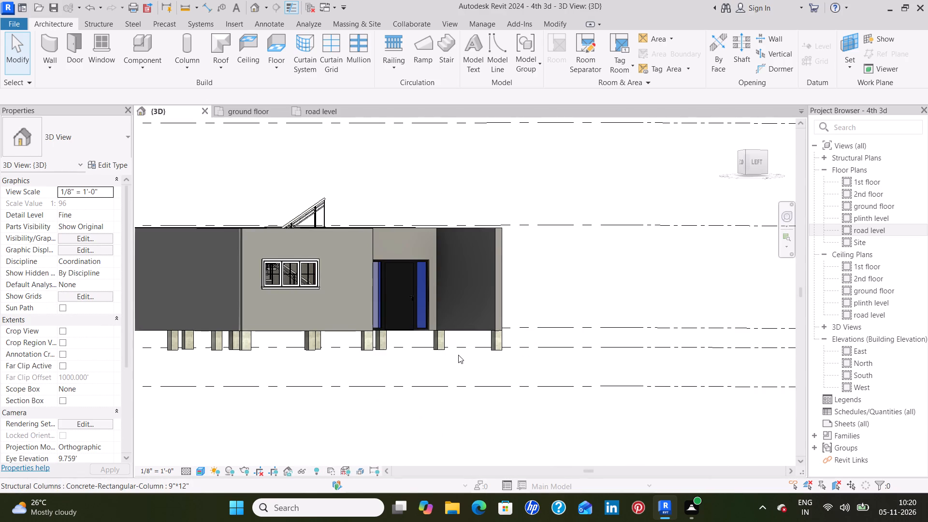
# Select every 9"*12" structural column in the entire project and set base level to plinth level and top level to 2nd floor.
pyautogui.scroll(9, 457, 354)
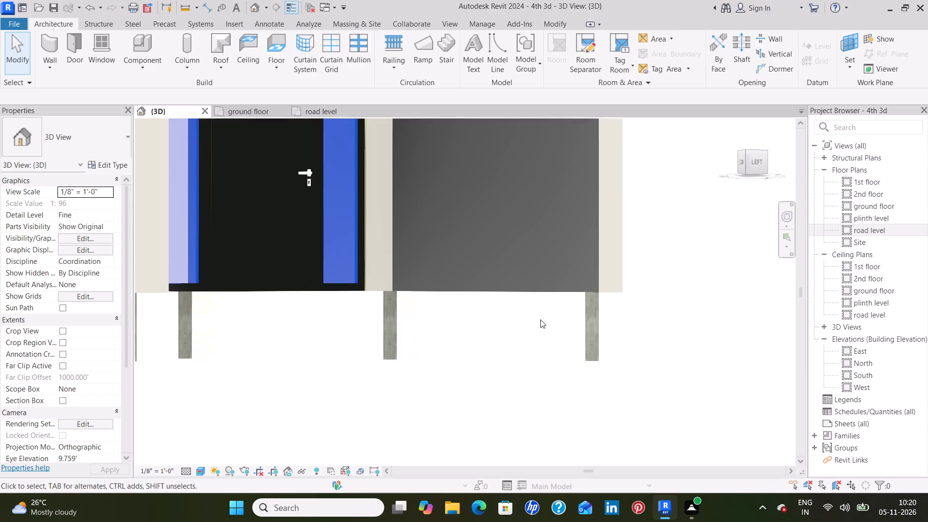
pyautogui.scroll(-7, 540, 319)
pyautogui.moveTo(353, 346); pyautogui.dragTo(405, 325, button='middle')
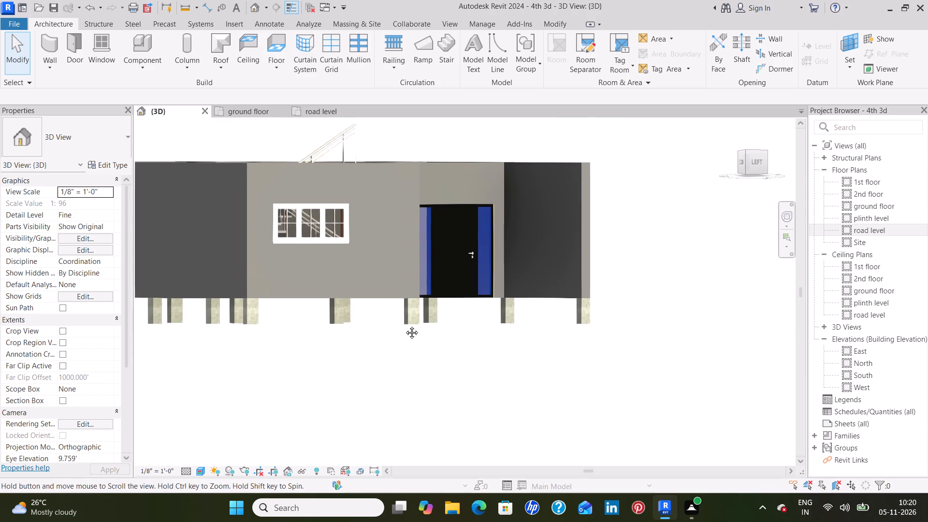
pyautogui.moveTo(405, 325); pyautogui.dragTo(585, 310, button='middle')
pyautogui.scroll(-2, 585, 310)
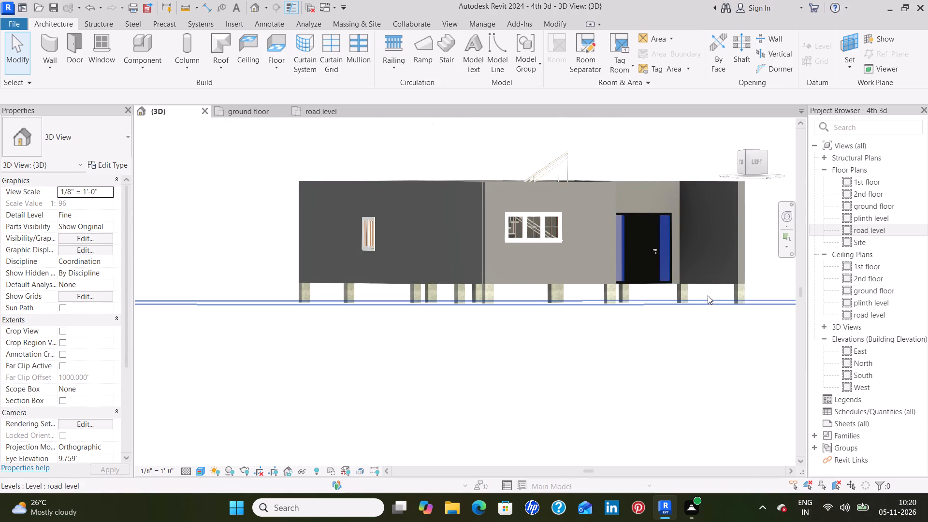
pyautogui.click(740, 299)
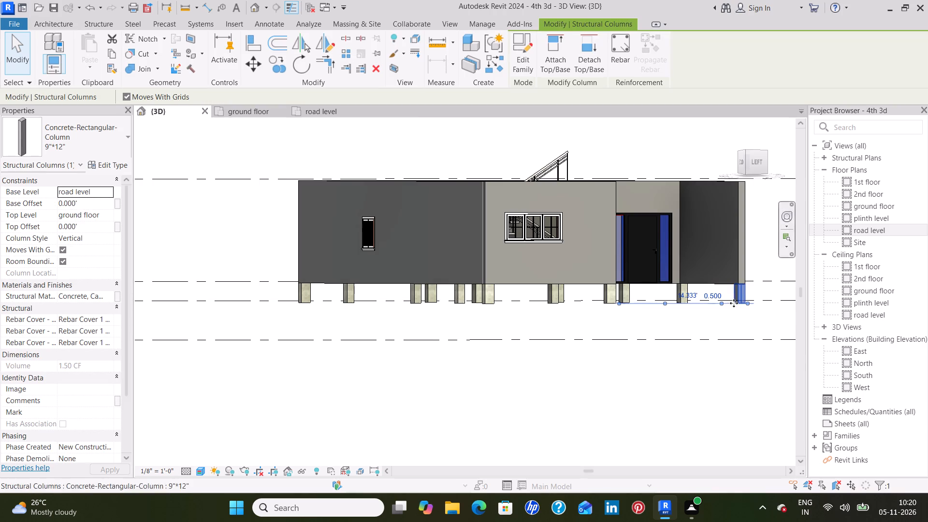
pyautogui.rightClick(705, 319)
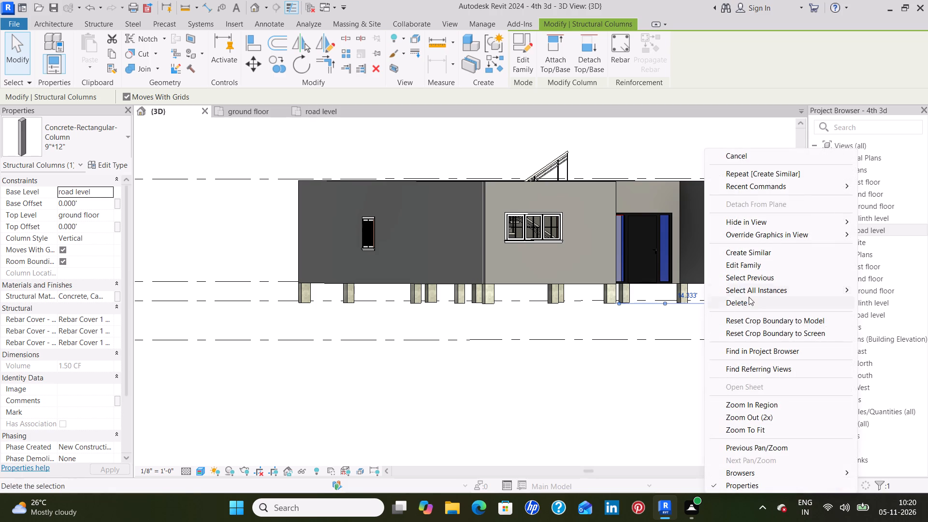
pyautogui.click(757, 292)
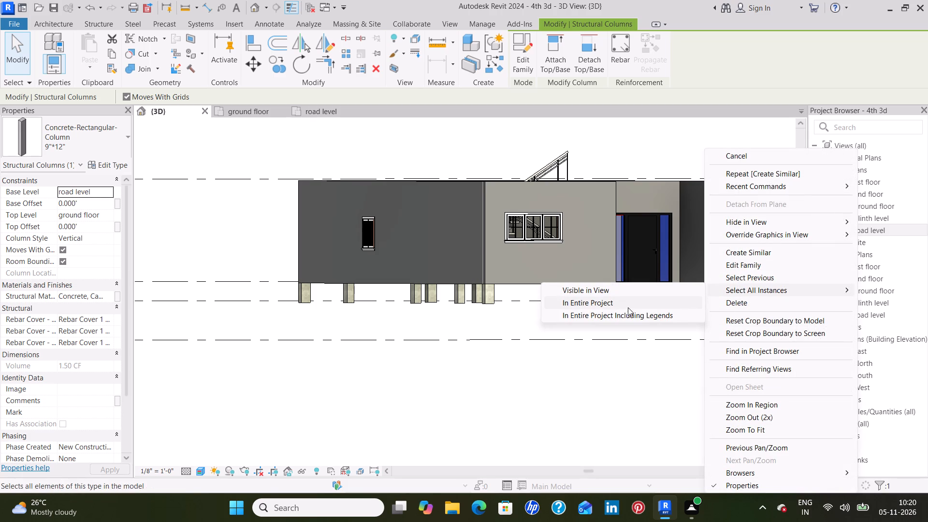
pyautogui.click(628, 307)
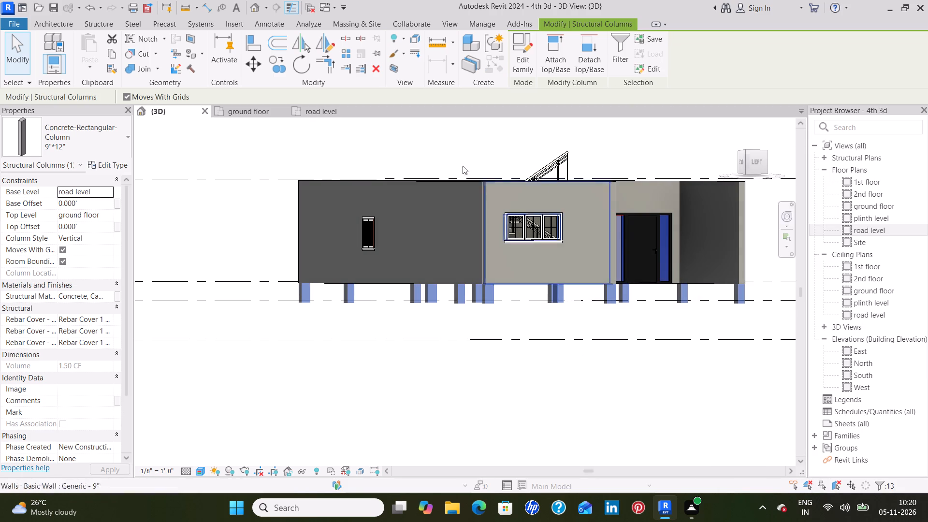
pyautogui.click(110, 193)
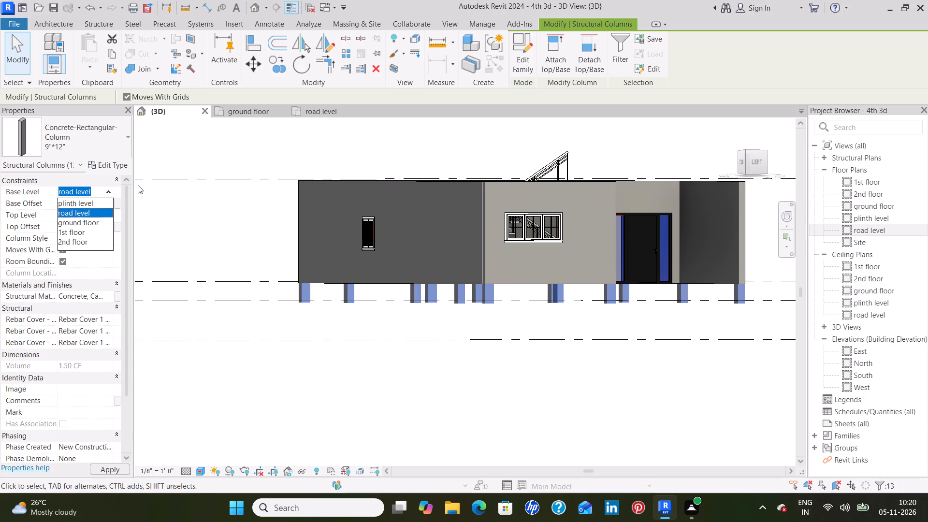
pyautogui.click(90, 201)
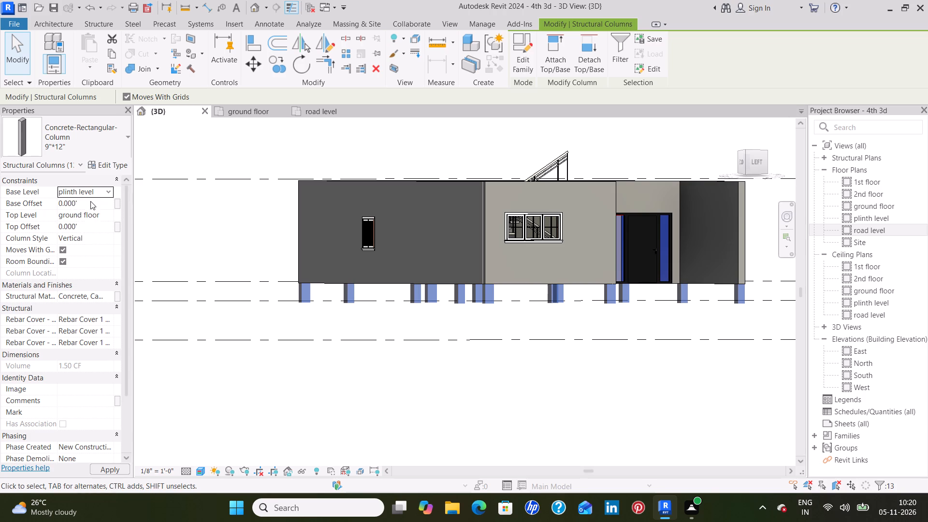
pyautogui.click(111, 216)
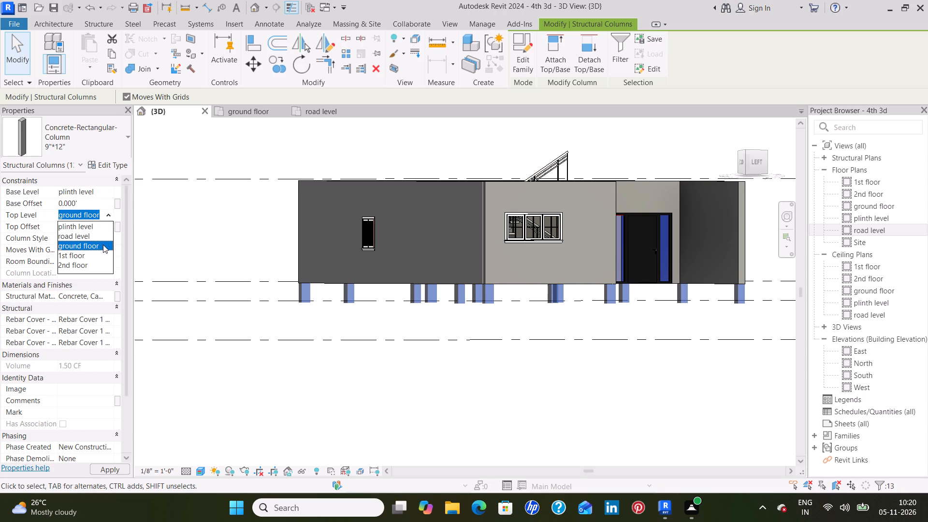
pyautogui.click(91, 265)
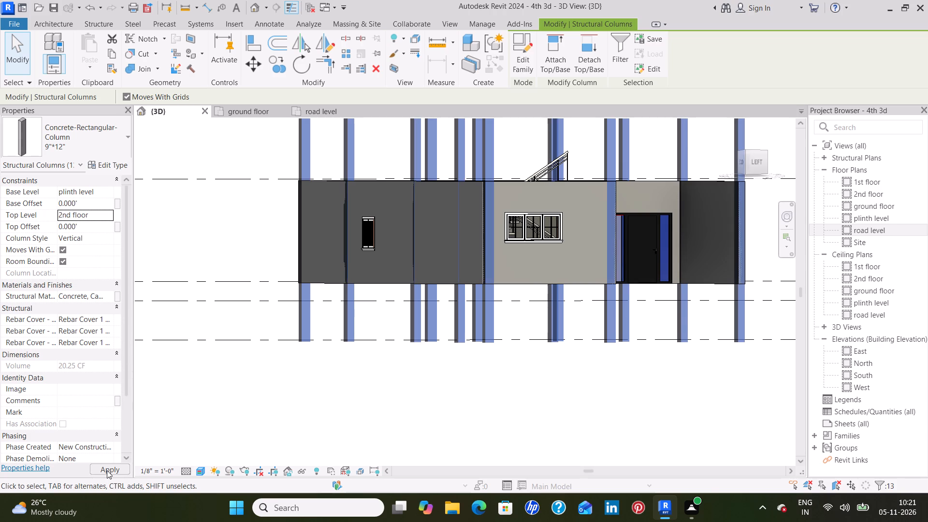
pyautogui.click(250, 436)
# Examine the extended columns against the walls and level lines from several sides of the house in 3D.
pyautogui.scroll(-4, 322, 416)
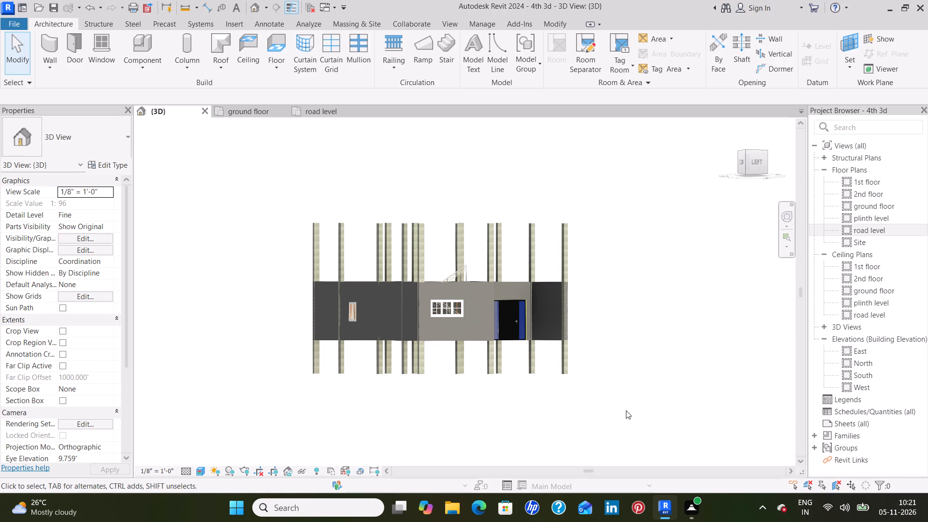
pyautogui.moveTo(626, 410); pyautogui.dragTo(681, 364, button='middle')
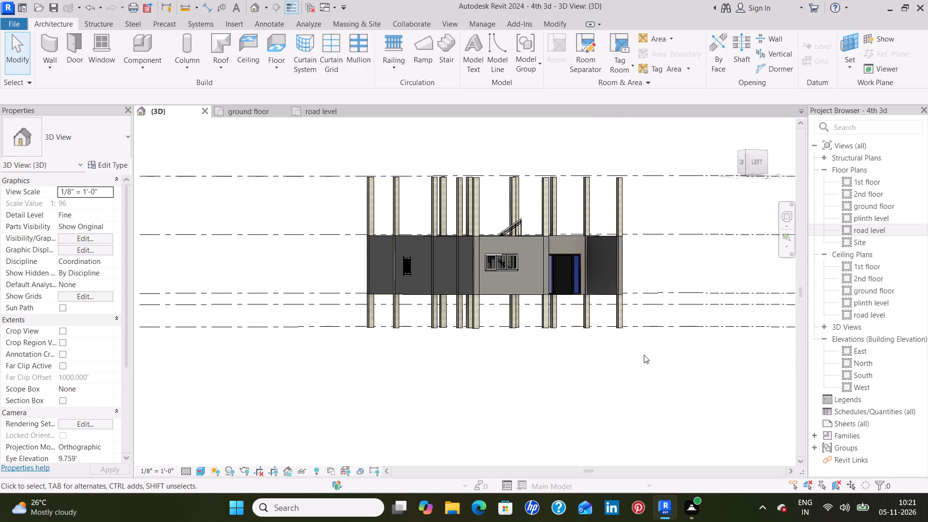
pyautogui.keyDown('shift'); pyautogui.moveTo(618, 351); pyautogui.dragTo(510, 379, button='middle'); pyautogui.keyUp('shift')
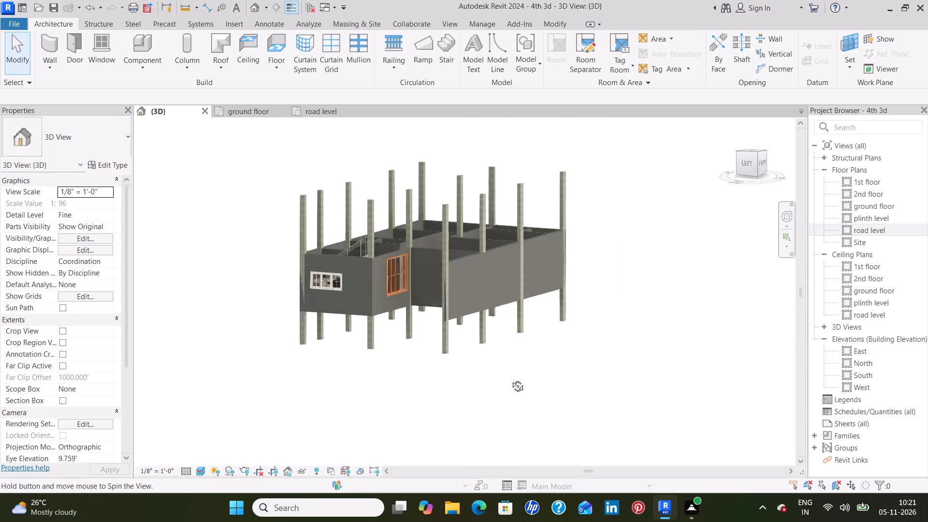
pyautogui.keyDown('shift'); pyautogui.moveTo(510, 379); pyautogui.dragTo(573, 376, button='middle'); pyautogui.keyUp('shift')
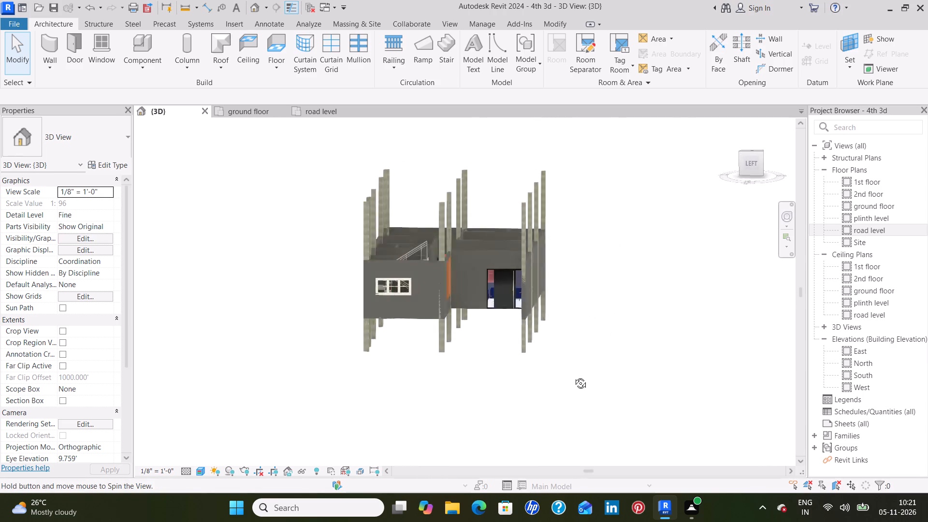
pyautogui.keyDown('shift'); pyautogui.moveTo(573, 376); pyautogui.dragTo(596, 376, button='middle'); pyautogui.keyUp('shift')
pyautogui.keyDown('shift'); pyautogui.moveTo(594, 377); pyautogui.dragTo(585, 377, button='middle'); pyautogui.keyUp('shift')
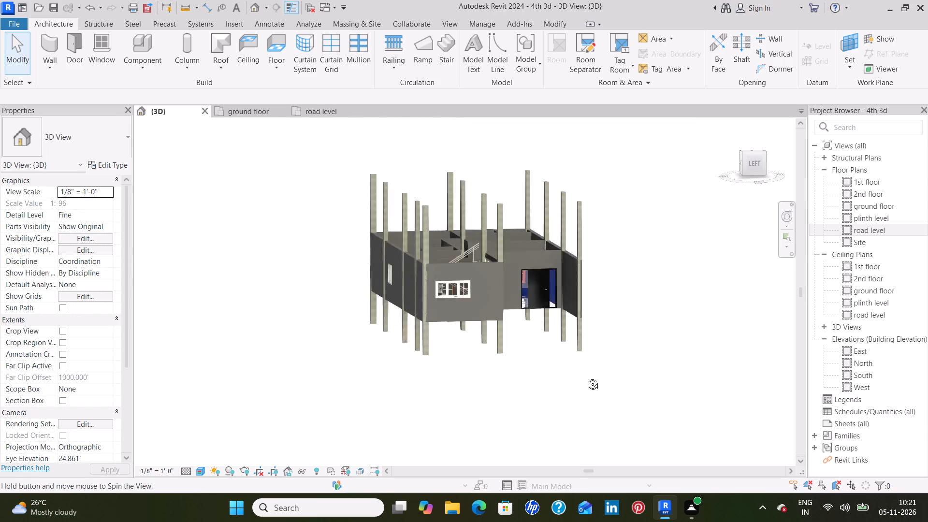
pyautogui.keyDown('shift'); pyautogui.moveTo(585, 377); pyautogui.dragTo(378, 366, button='middle'); pyautogui.keyUp('shift')
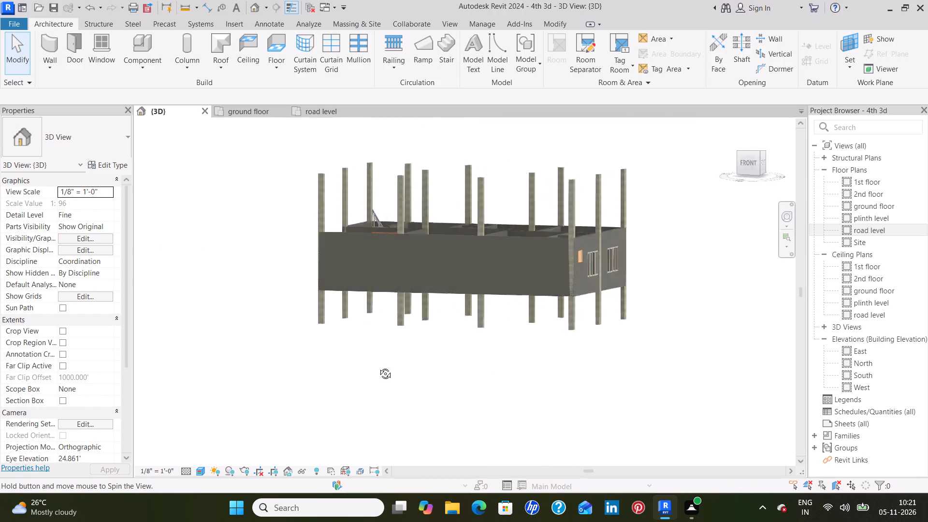
pyautogui.keyDown('shift'); pyautogui.moveTo(378, 366); pyautogui.dragTo(609, 347, button='middle'); pyautogui.keyUp('shift')
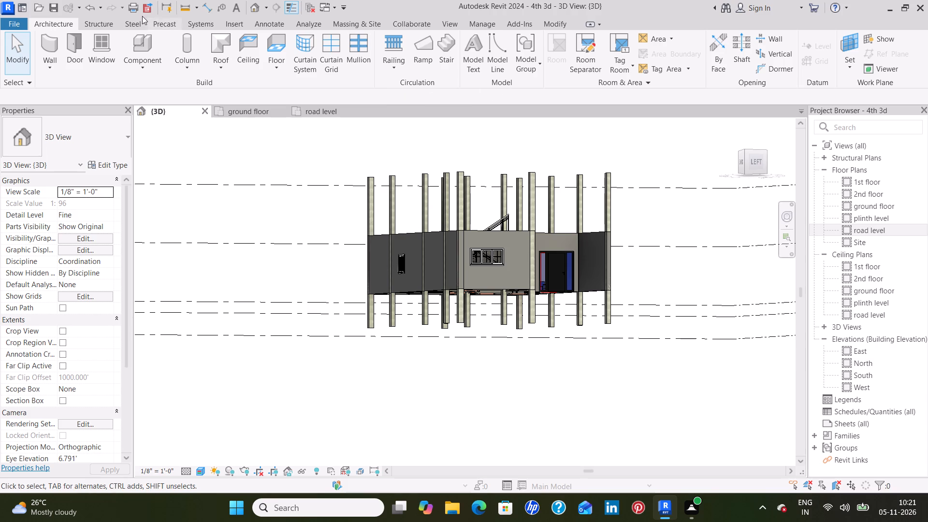
# Start an isolated foundation and load the Footing-Rectangular family from the US library's Structural Foundations folder.
pyautogui.click(106, 22)
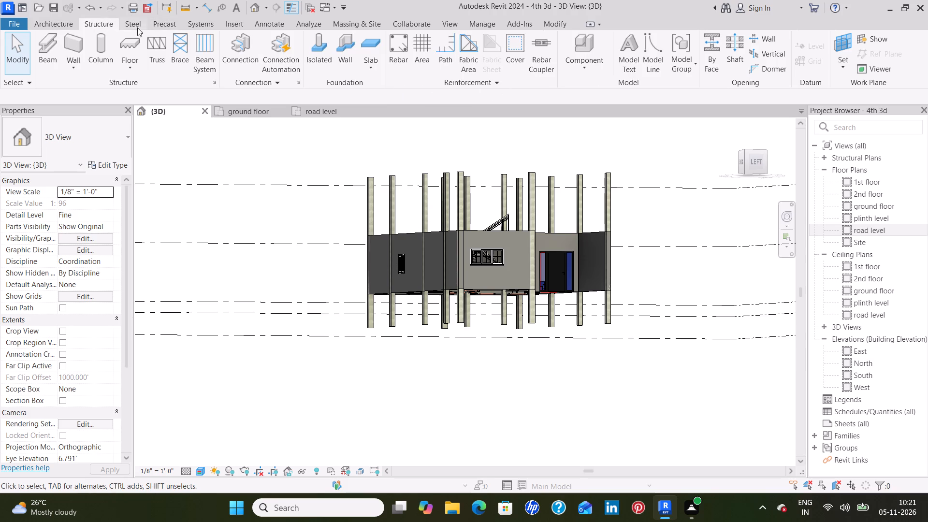
pyautogui.click(324, 65)
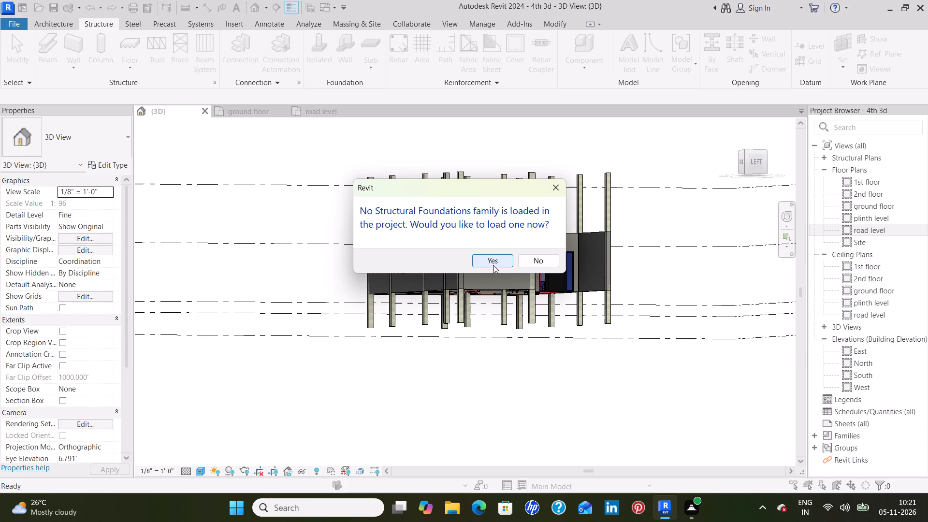
pyautogui.click(493, 264)
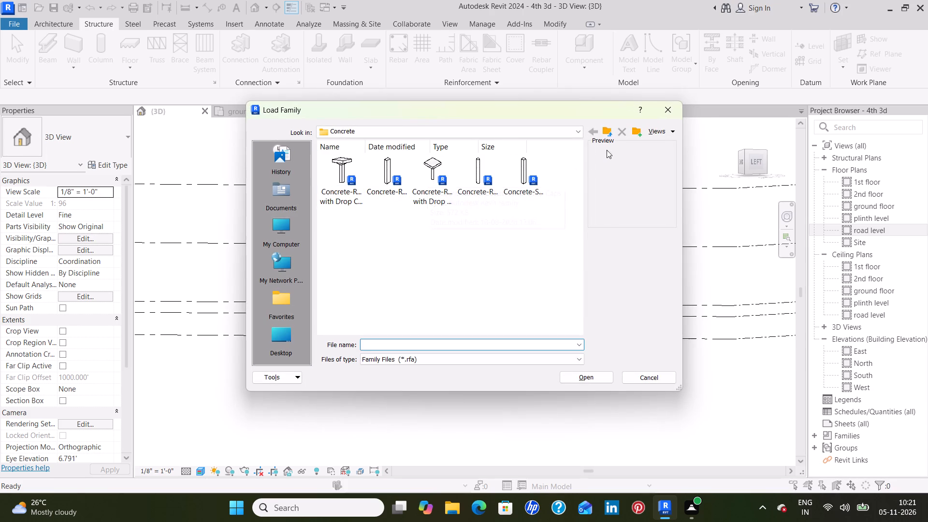
pyautogui.click(607, 127)
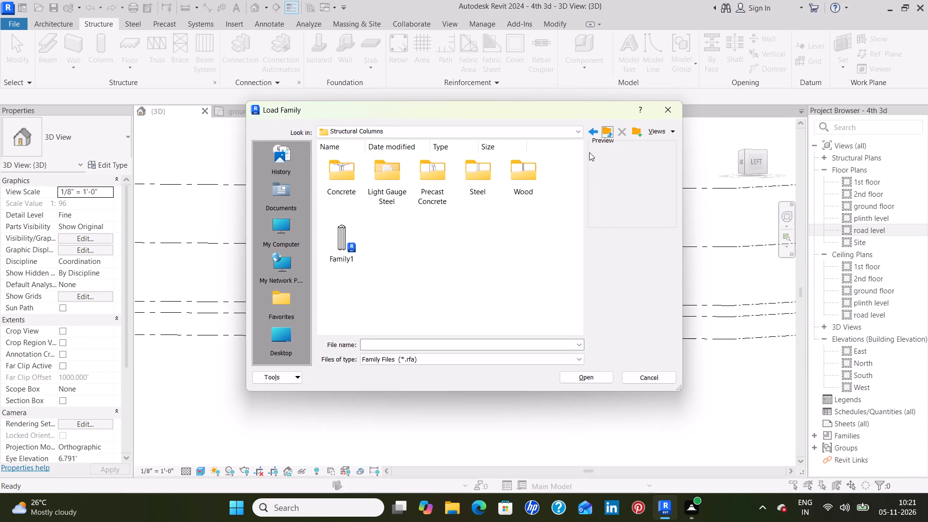
pyautogui.click(607, 131)
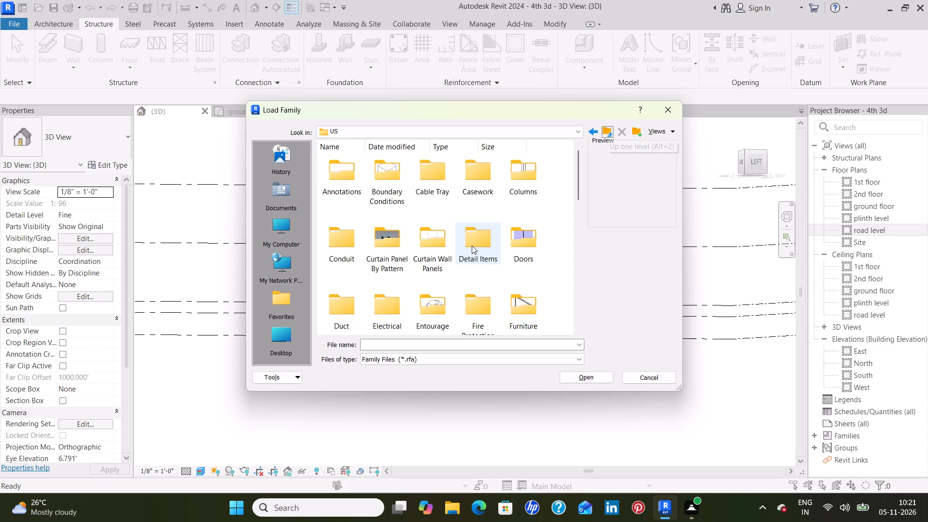
pyautogui.scroll(-3, 470, 246)
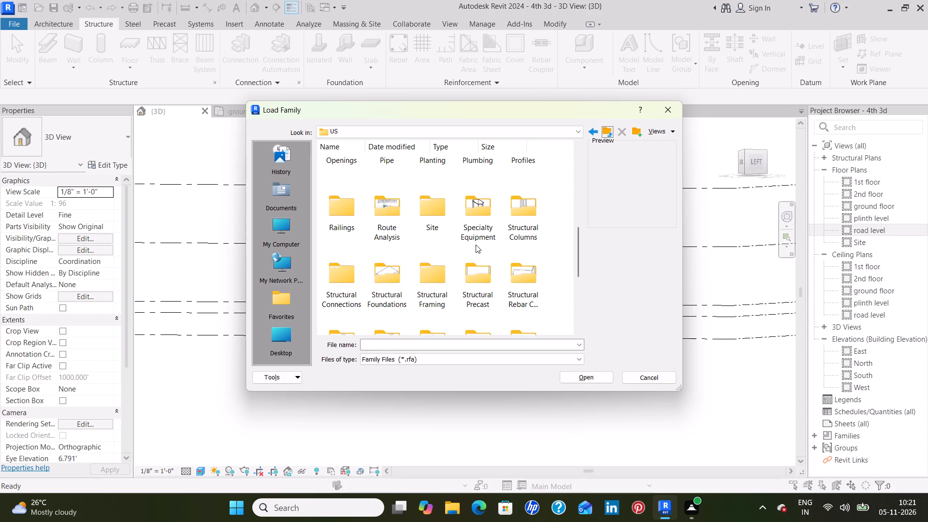
pyautogui.scroll(-1, 477, 244)
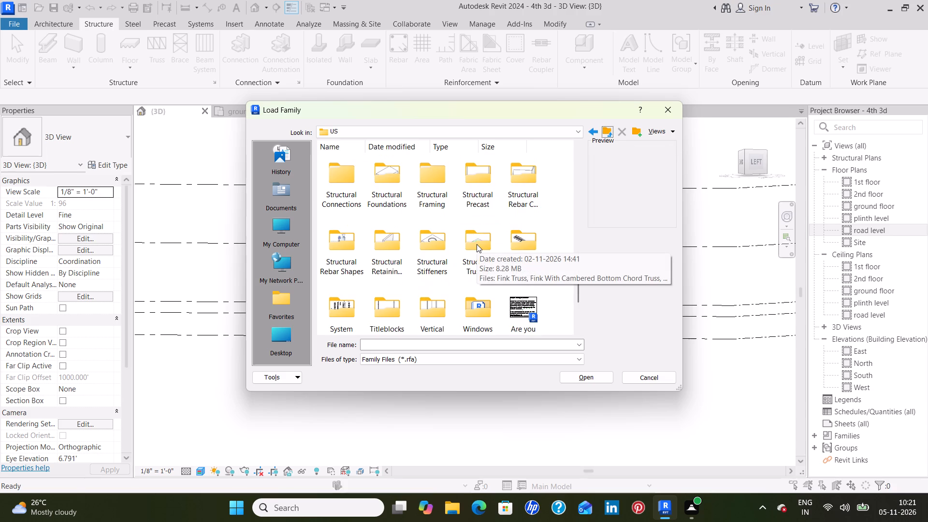
pyautogui.doubleClick(390, 192)
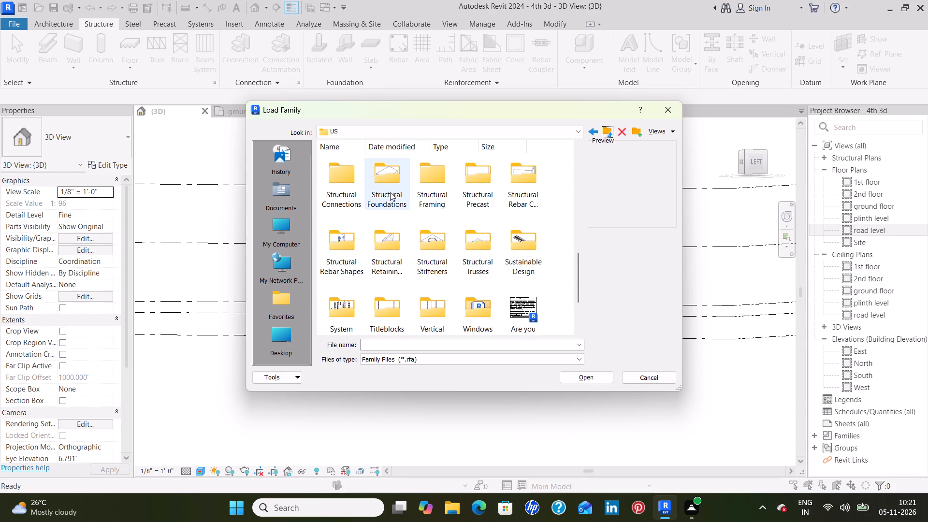
pyautogui.doubleClick(346, 179)
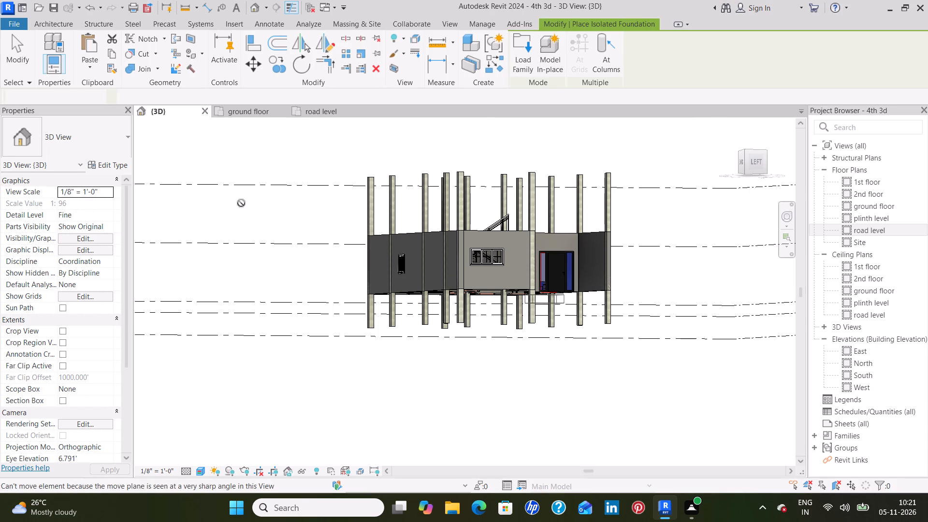
# Open the road level plan with the 72" x 48" x 18" rectangular footing ready for placement.
pyautogui.click(314, 116)
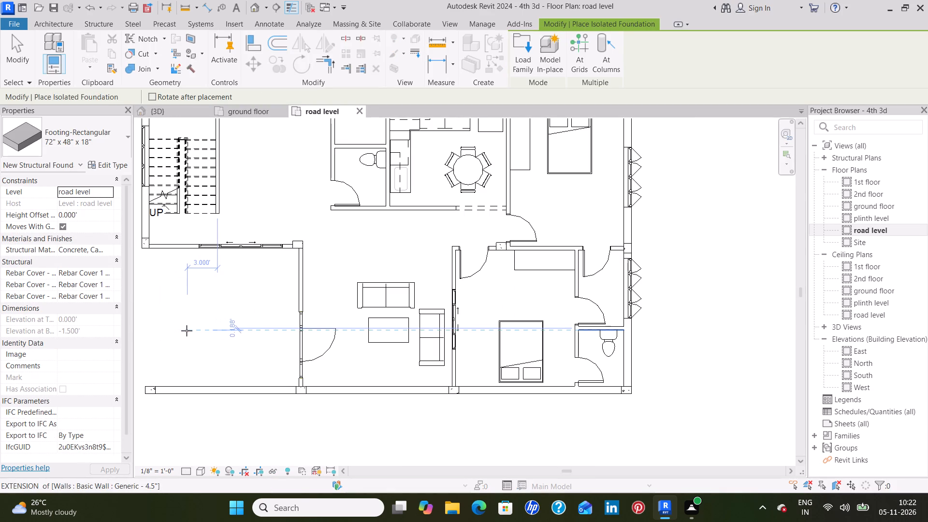
pyautogui.moveTo(187, 331); pyautogui.dragTo(305, 320, button='middle')
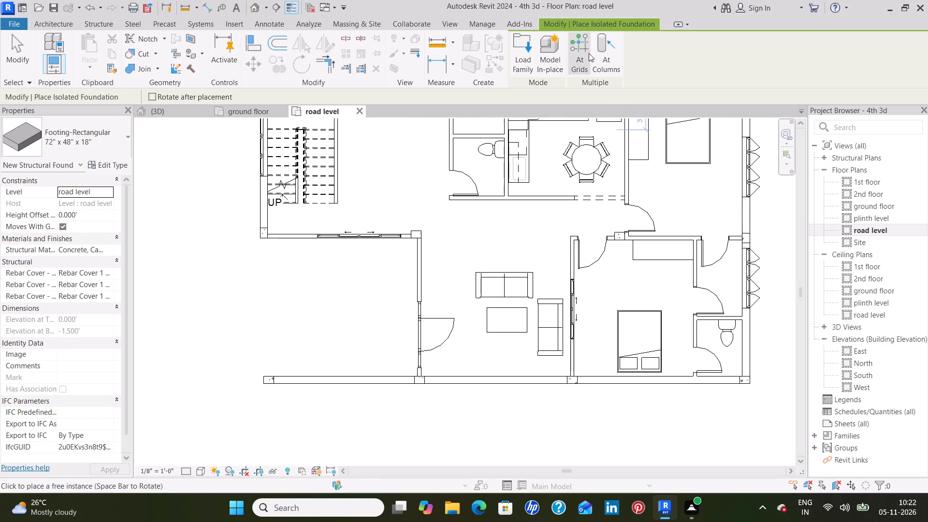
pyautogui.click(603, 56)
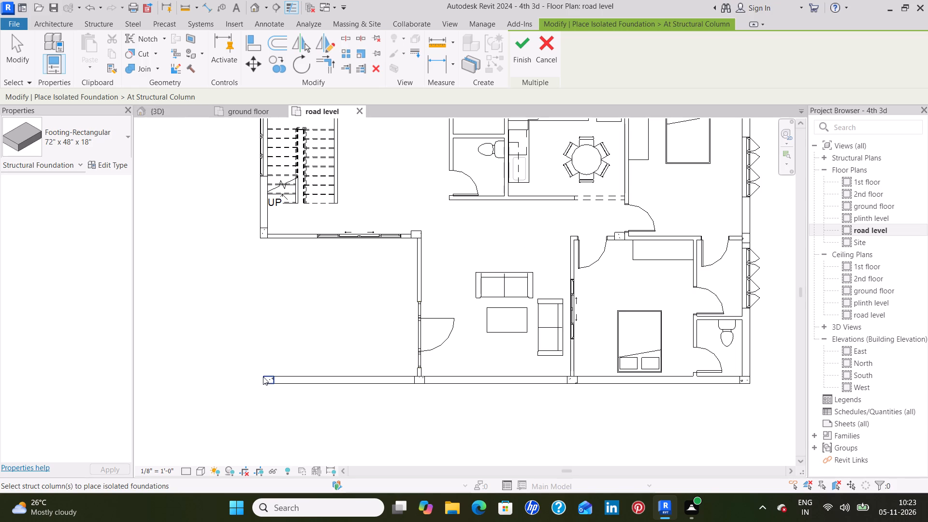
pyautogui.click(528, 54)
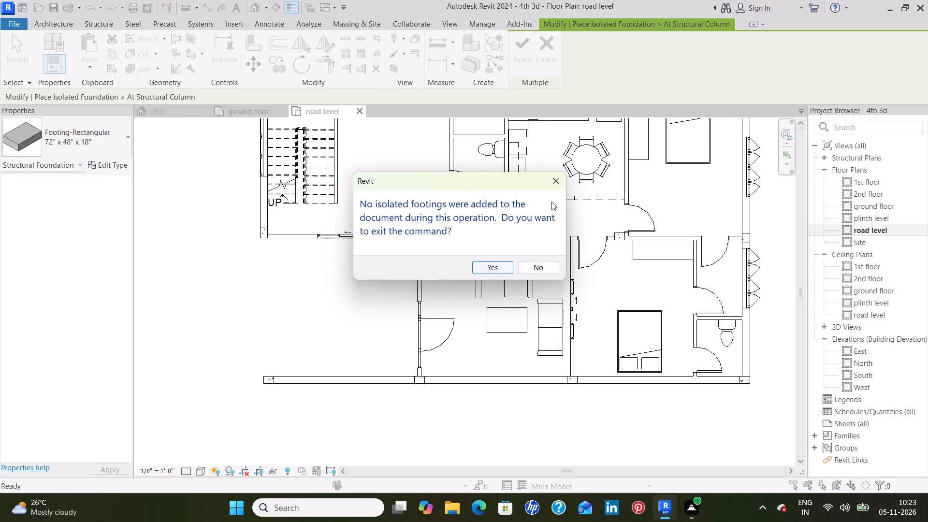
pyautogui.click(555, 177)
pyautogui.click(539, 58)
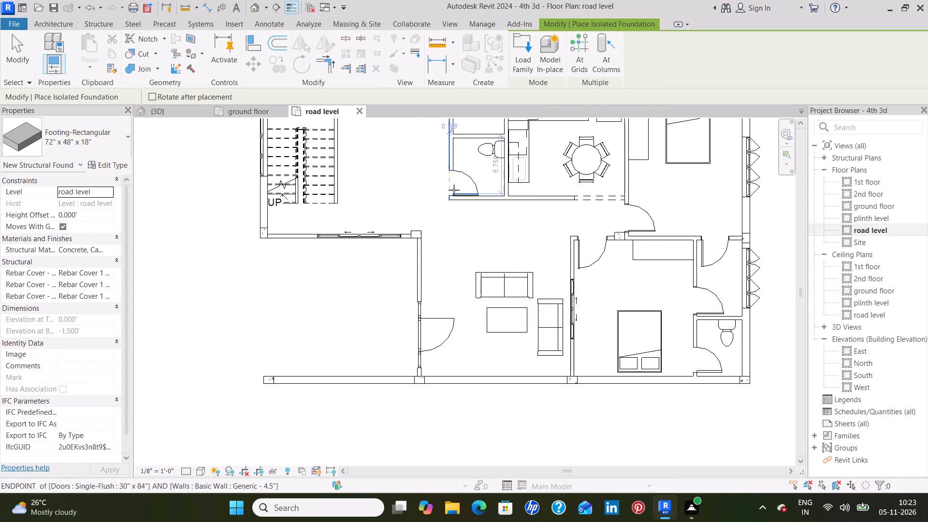
# Place 72" x 48" x 18" rectangular footings under all the structural columns of the house at once.
pyautogui.scroll(-2, 423, 244)
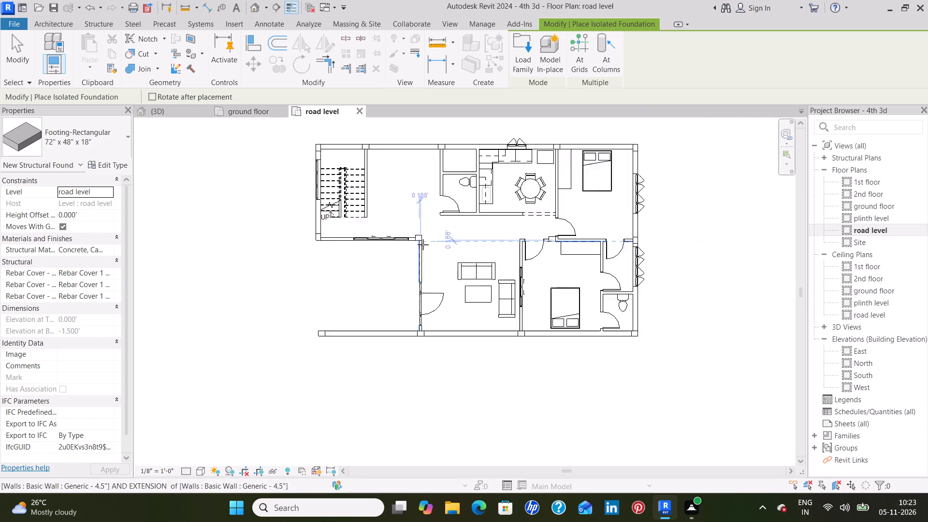
pyautogui.scroll(-5, 423, 245)
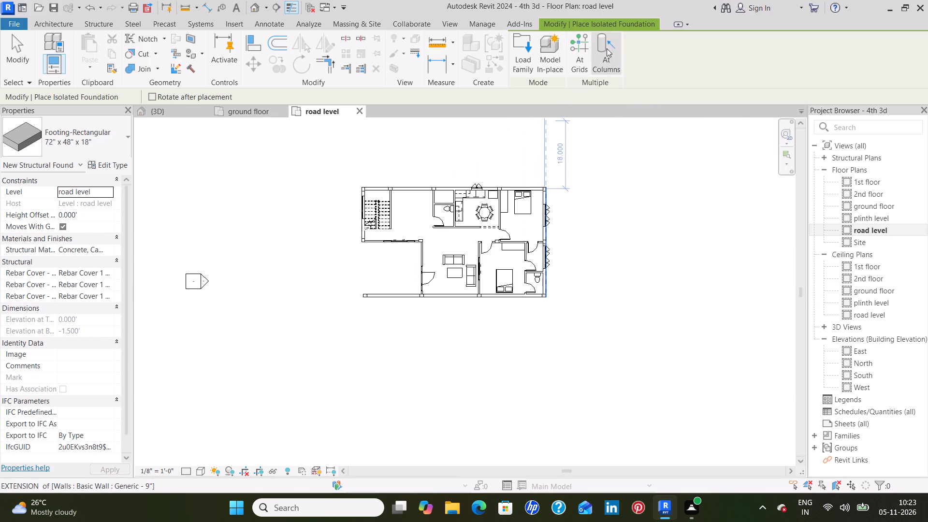
pyautogui.click(602, 57)
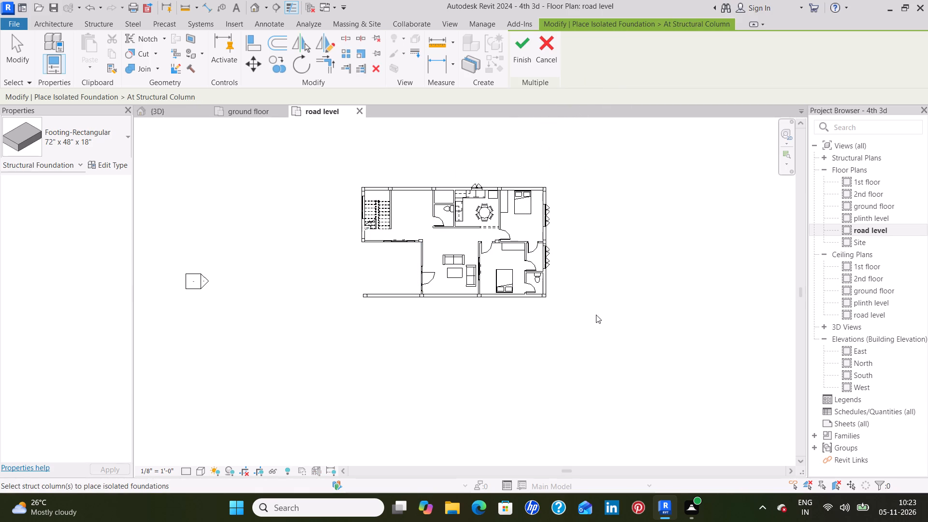
pyautogui.moveTo(587, 328); pyautogui.dragTo(336, 164)
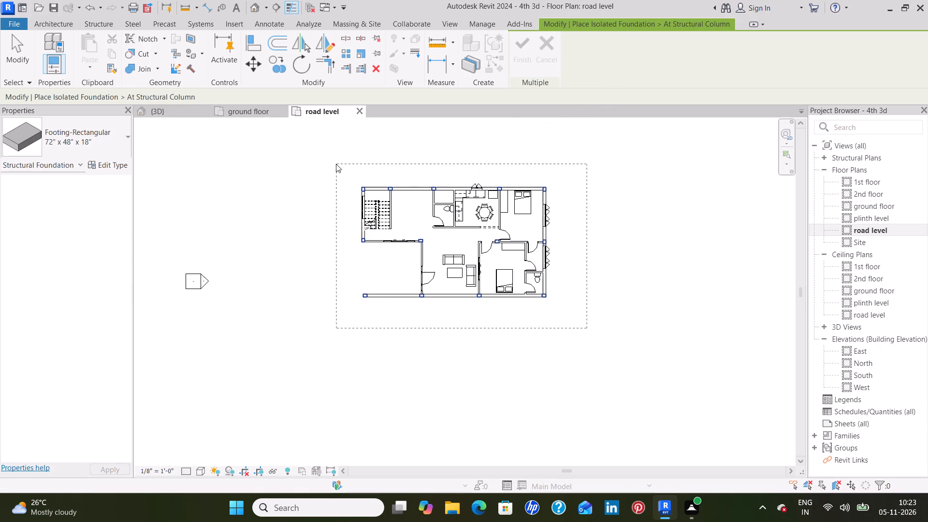
pyautogui.moveTo(336, 164); pyautogui.dragTo(330, 164)
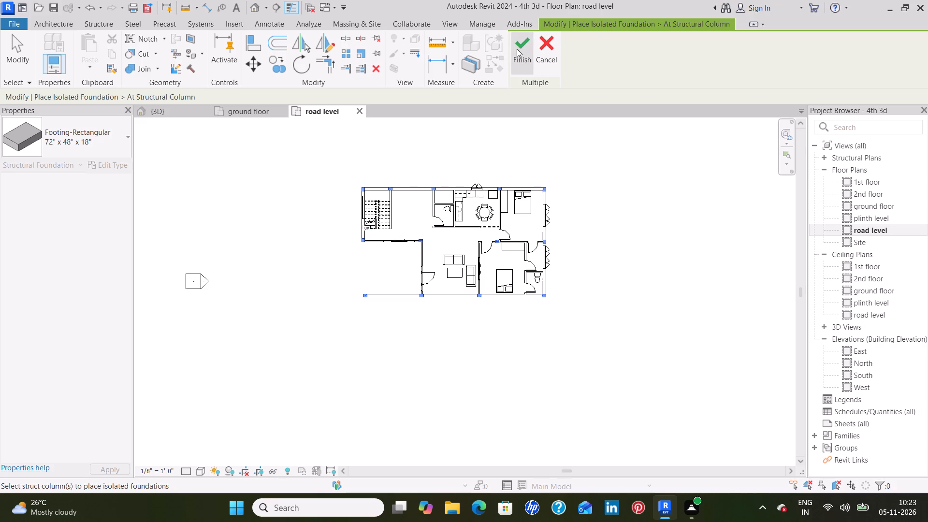
pyautogui.click(517, 49)
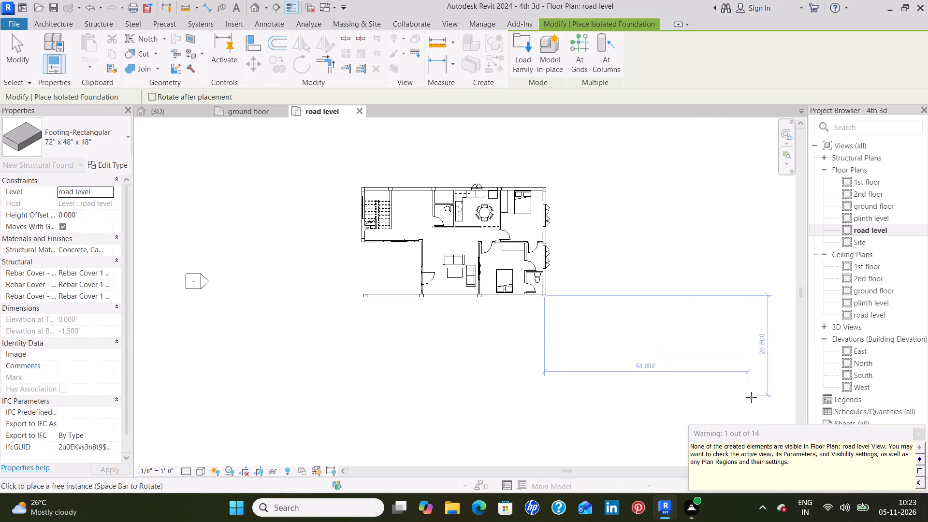
pyautogui.click(922, 432)
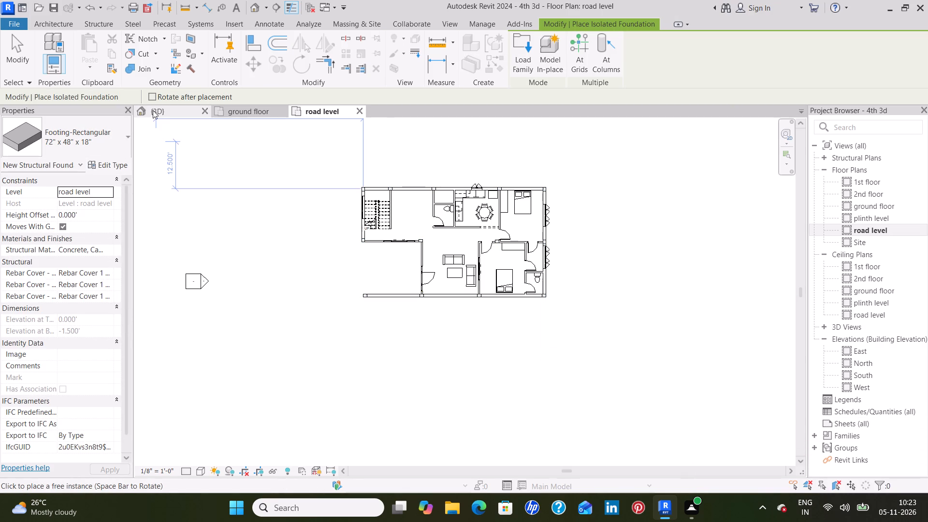
# Examine the placed footings under the columns in 3D, from the side and from the home orientation.
pyautogui.click(155, 110)
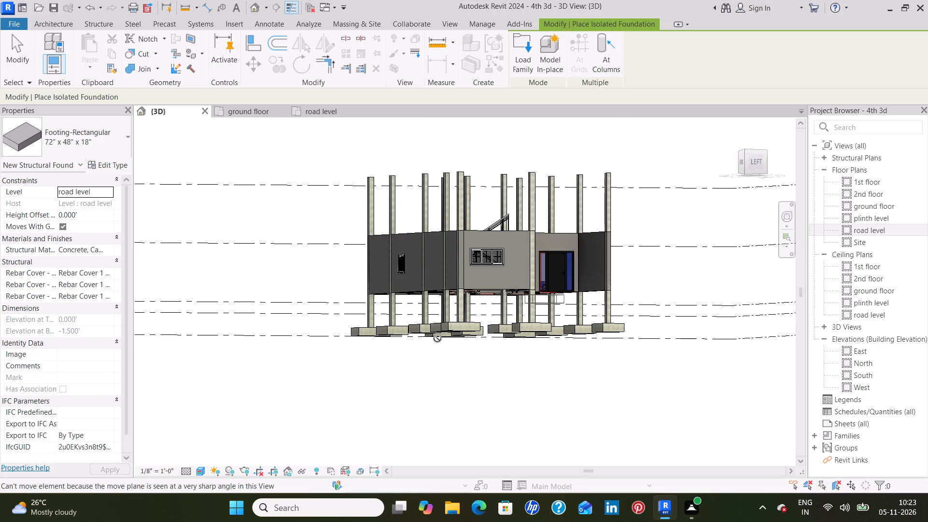
pyautogui.scroll(7, 464, 338)
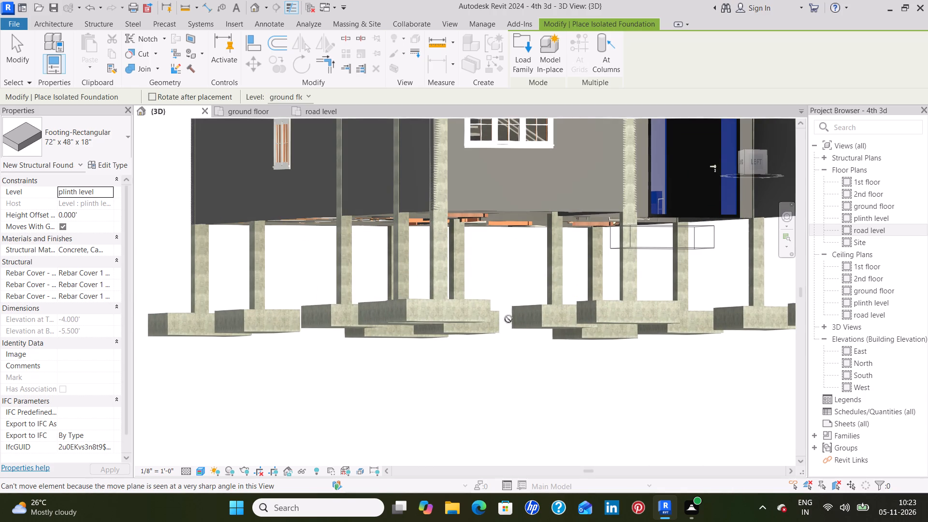
pyautogui.scroll(-3, 538, 317)
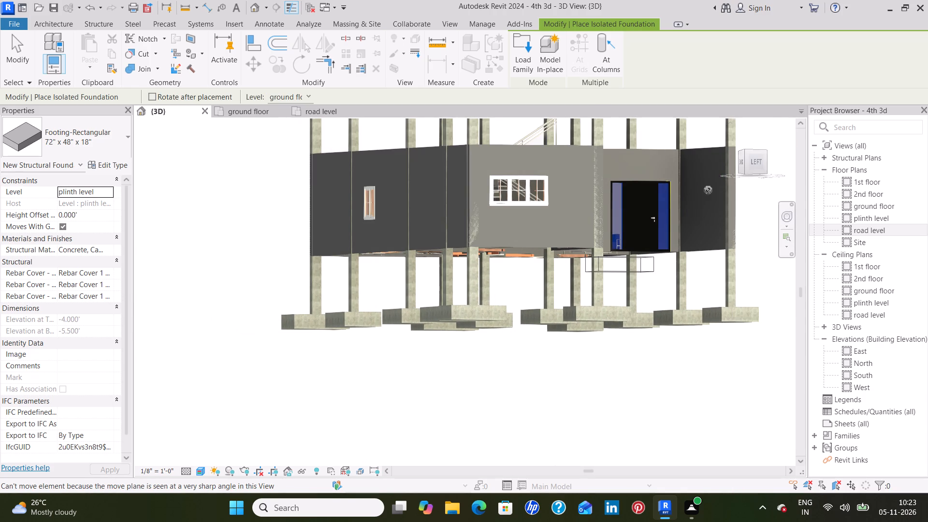
pyautogui.moveTo(615, 244); pyautogui.dragTo(558, 267, button='middle')
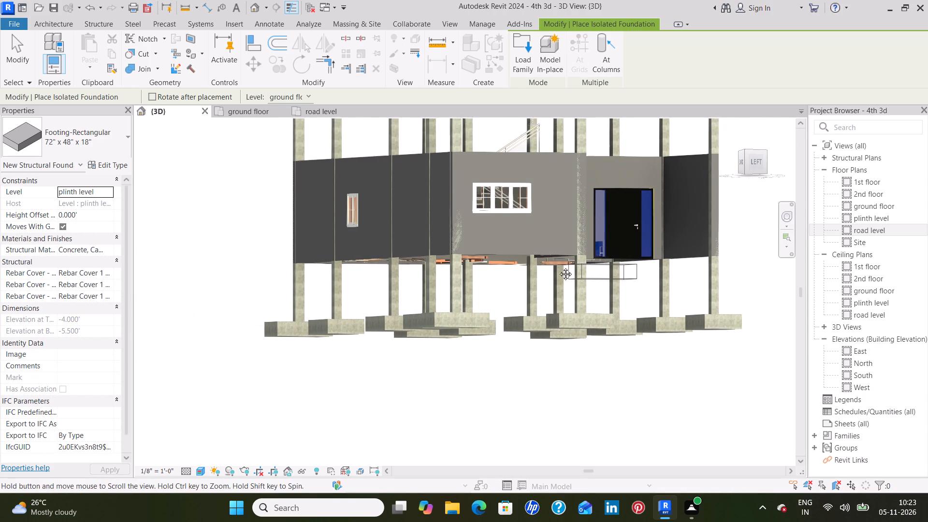
pyautogui.moveTo(558, 267); pyautogui.dragTo(399, 334, button='middle')
pyautogui.press('Escape')
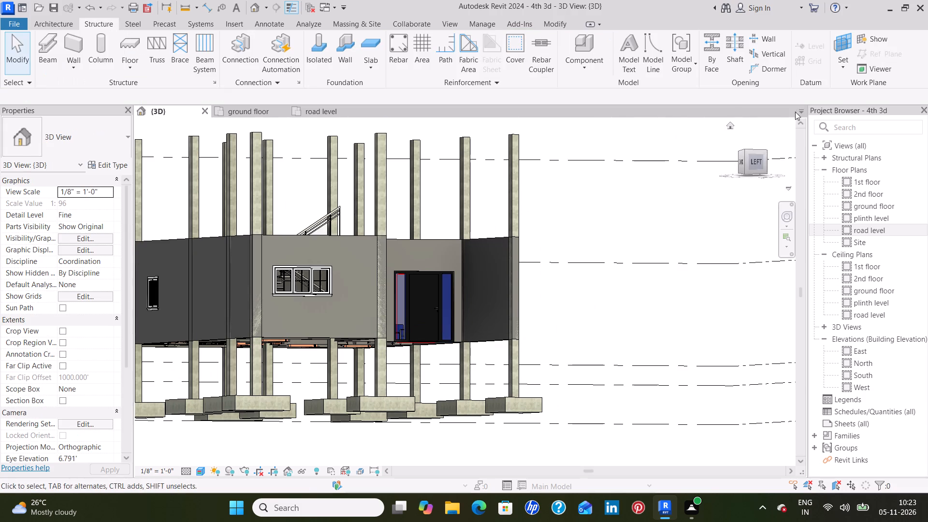
pyautogui.click(733, 126)
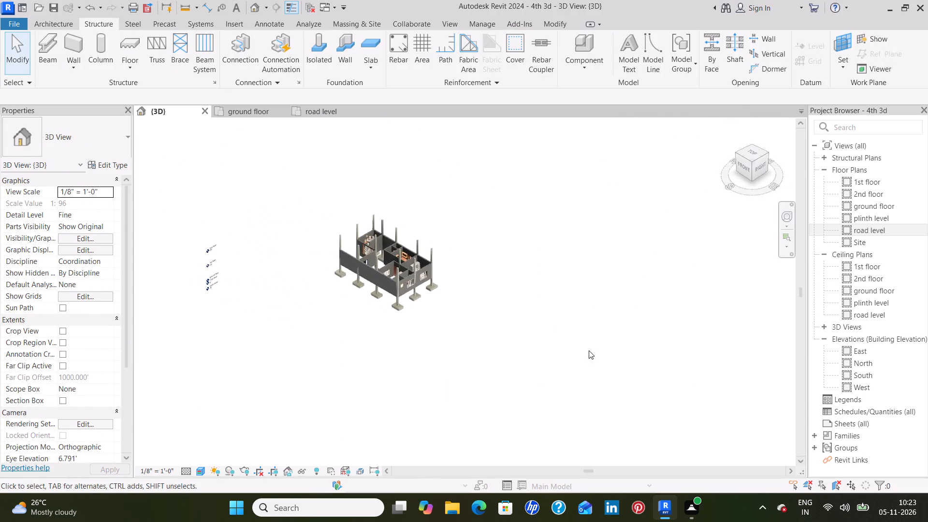
pyautogui.scroll(8, 504, 366)
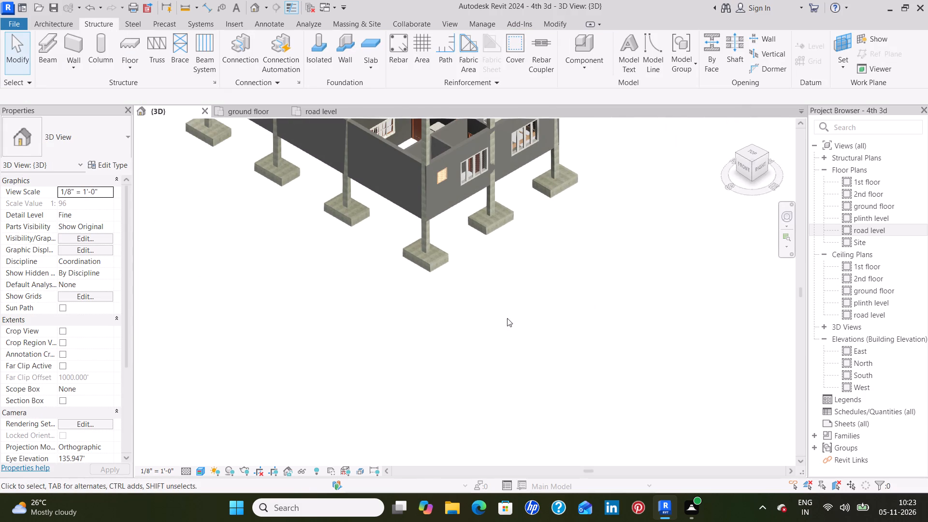
pyautogui.moveTo(501, 306); pyautogui.dragTo(536, 413, button='middle')
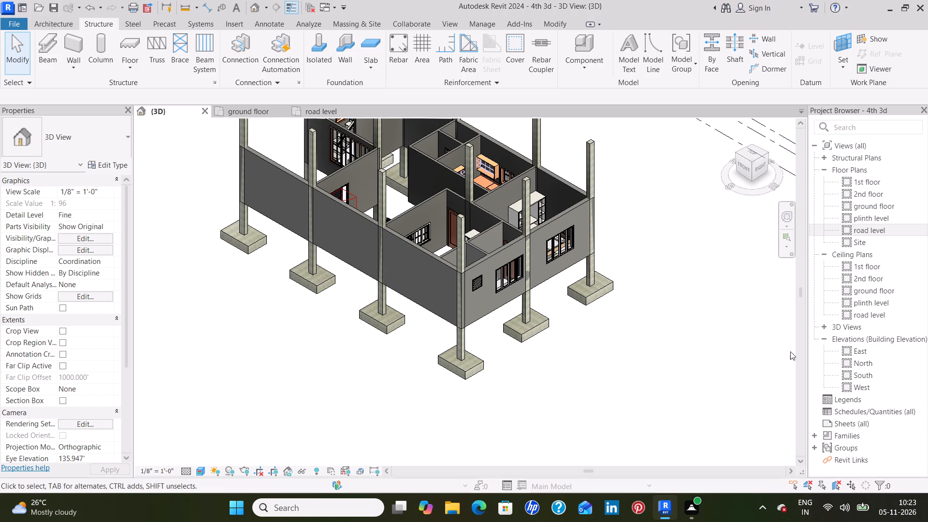
# Examine the columns and footings against the level lines in the South elevation, comparing with the road level plan.
pyautogui.doubleClick(882, 376)
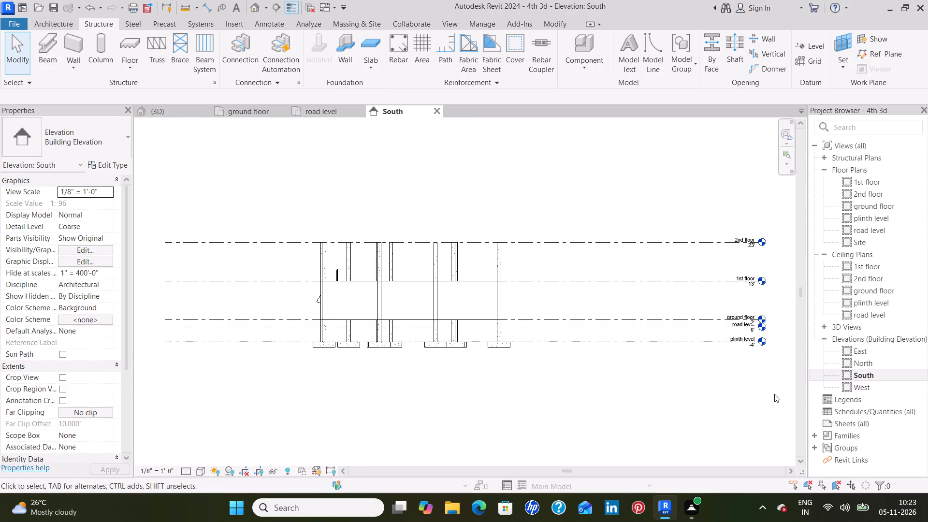
pyautogui.scroll(2, 469, 369)
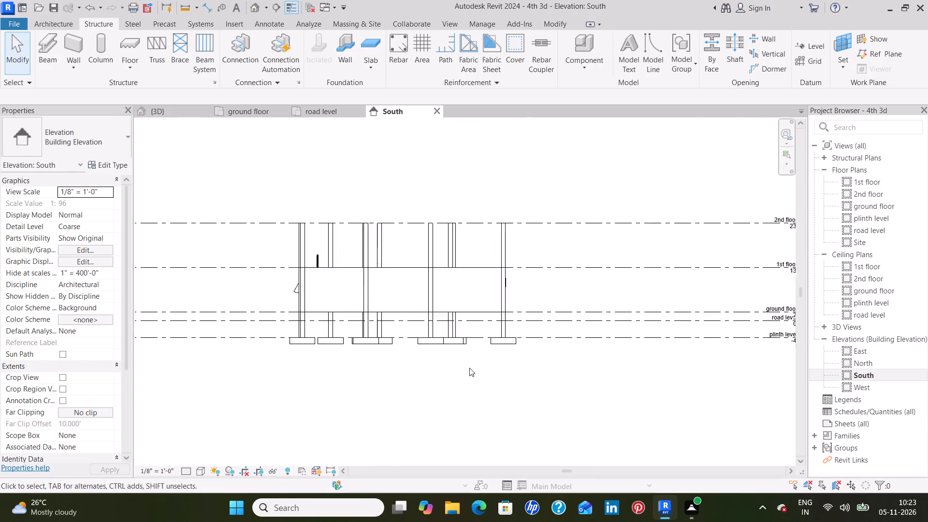
pyautogui.scroll(5, 469, 368)
pyautogui.scroll(-8, 470, 365)
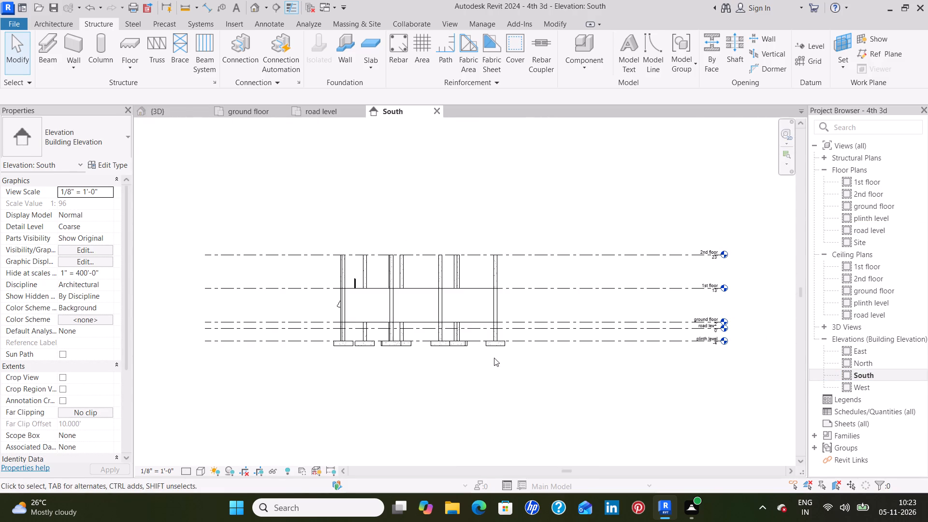
pyautogui.moveTo(491, 358); pyautogui.dragTo(613, 336, button='middle')
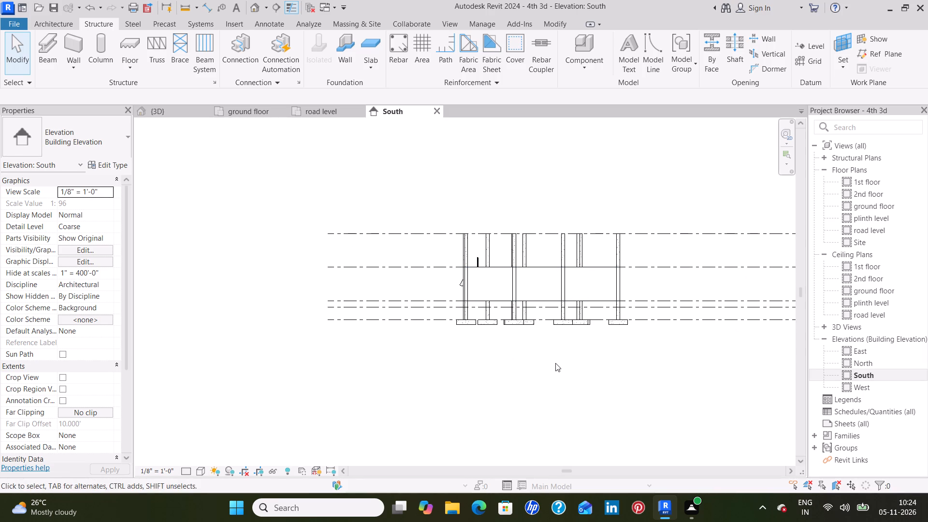
pyautogui.click(330, 115)
pyautogui.scroll(3, 451, 232)
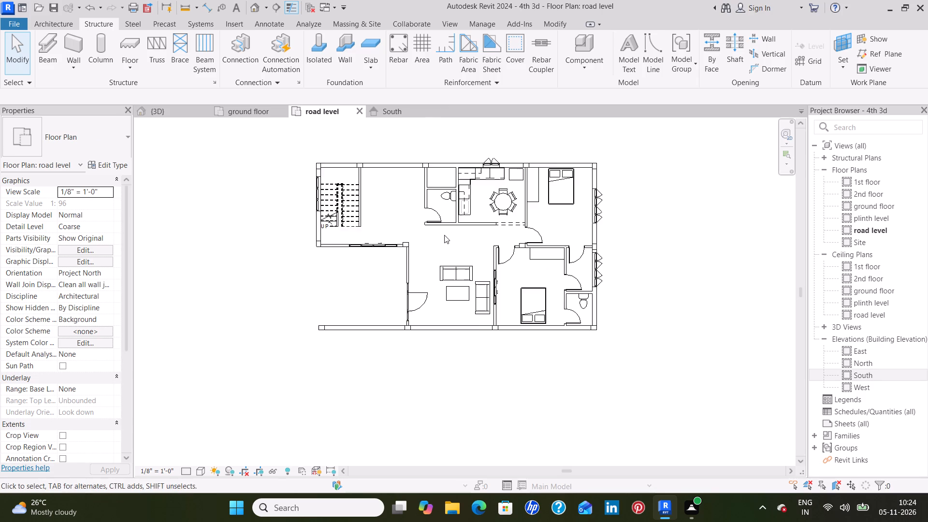
pyautogui.scroll(3, 440, 237)
pyautogui.scroll(-3, 440, 237)
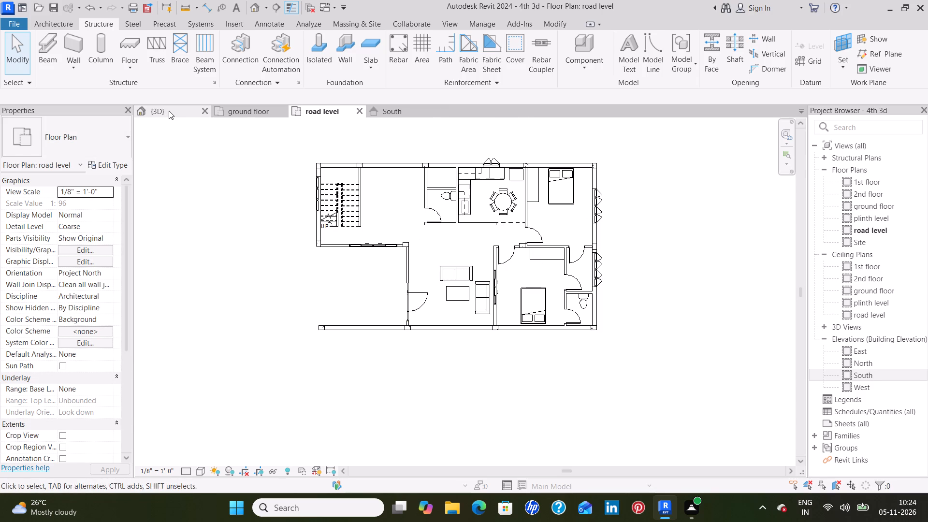
pyautogui.click(407, 114)
pyautogui.scroll(3, 667, 295)
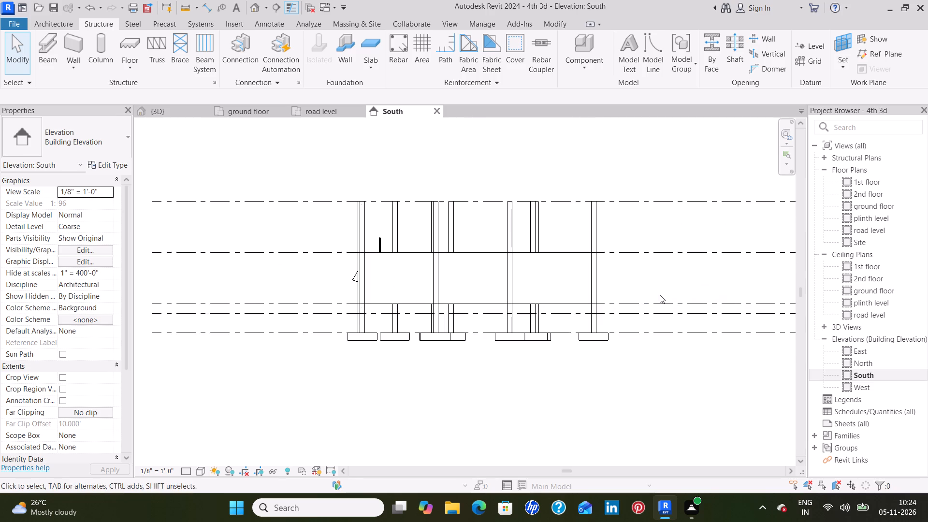
pyautogui.scroll(3, 651, 294)
pyautogui.moveTo(615, 284); pyautogui.dragTo(616, 309, button='middle')
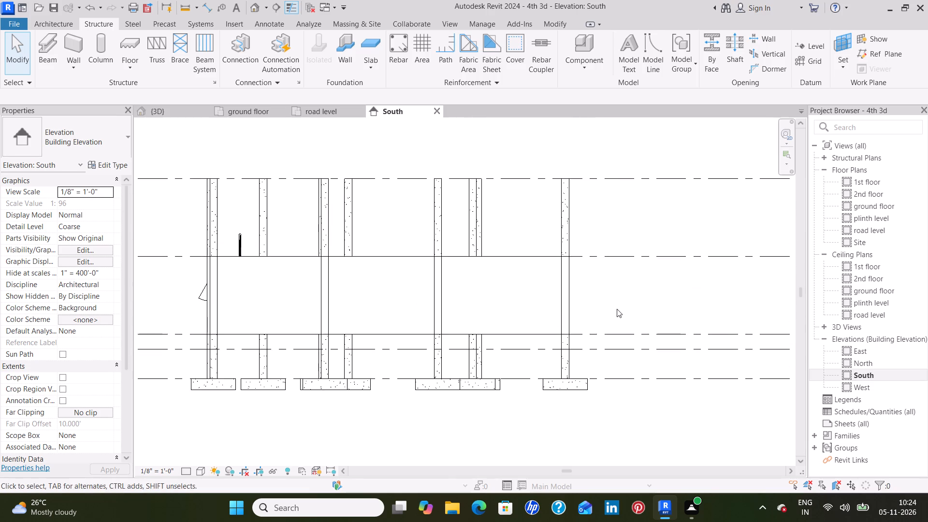
pyautogui.scroll(-4, 617, 309)
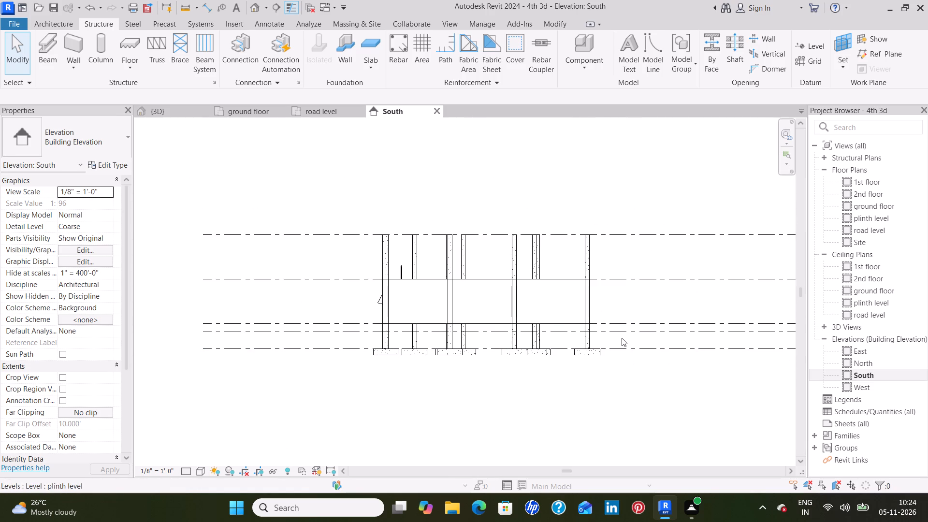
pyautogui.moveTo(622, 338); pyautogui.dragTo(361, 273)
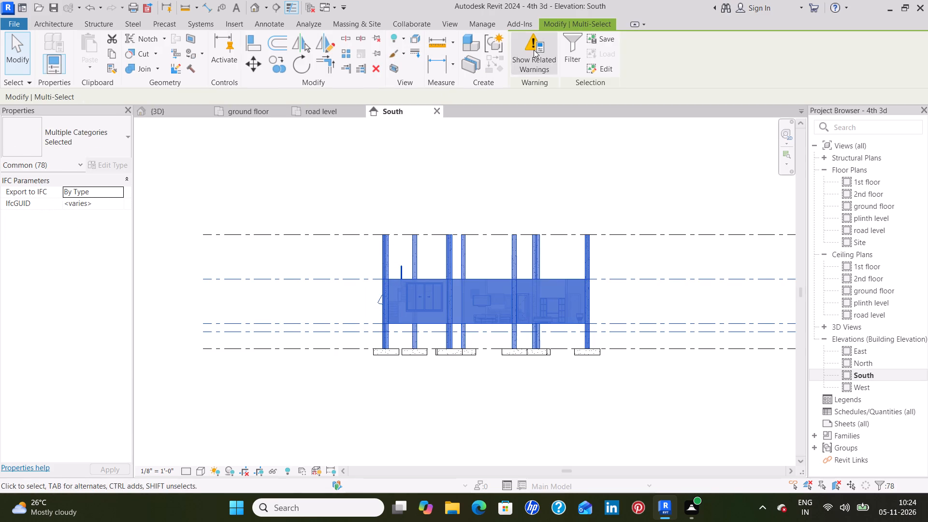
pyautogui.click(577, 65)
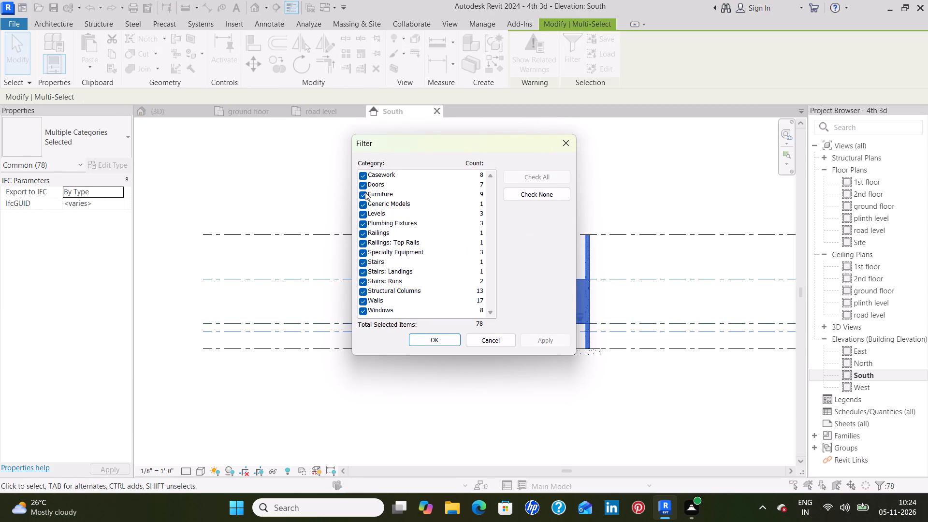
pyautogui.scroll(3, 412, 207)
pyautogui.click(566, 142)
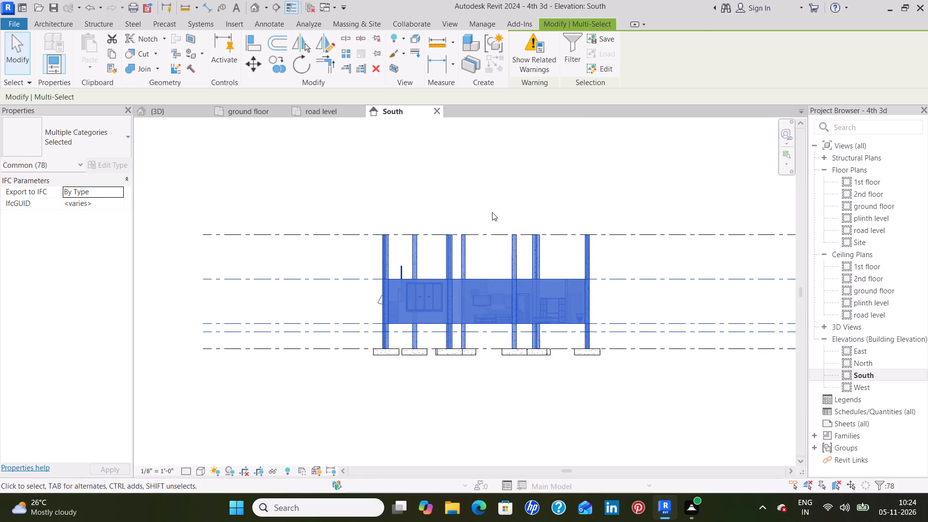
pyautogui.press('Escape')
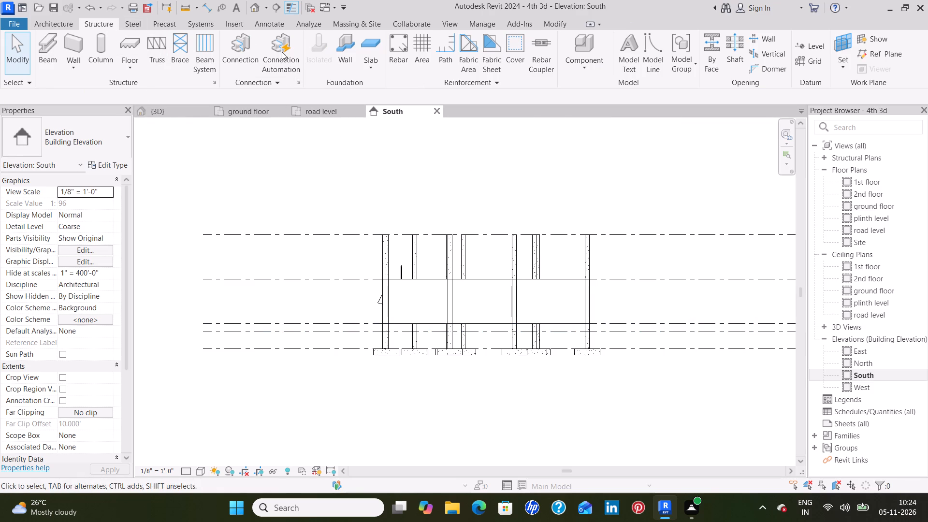
# Start a Generic - 12" floor sketch in the ground floor plan, with a rectangular boundary ready for drawing.
pyautogui.click(43, 23)
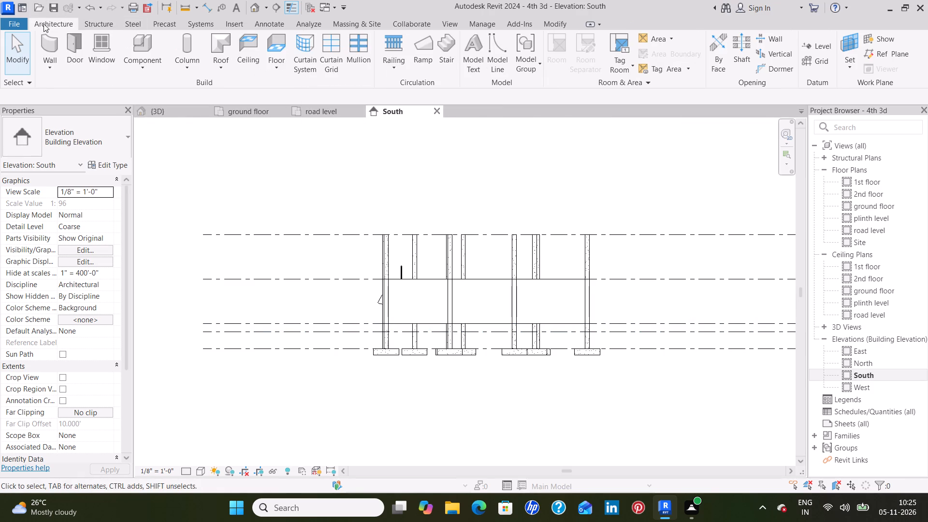
pyautogui.click(271, 42)
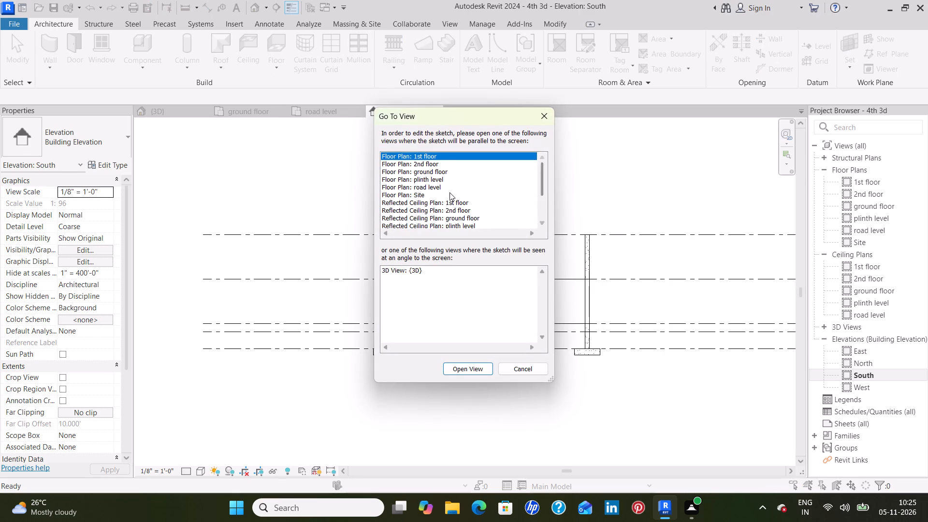
pyautogui.click(437, 171)
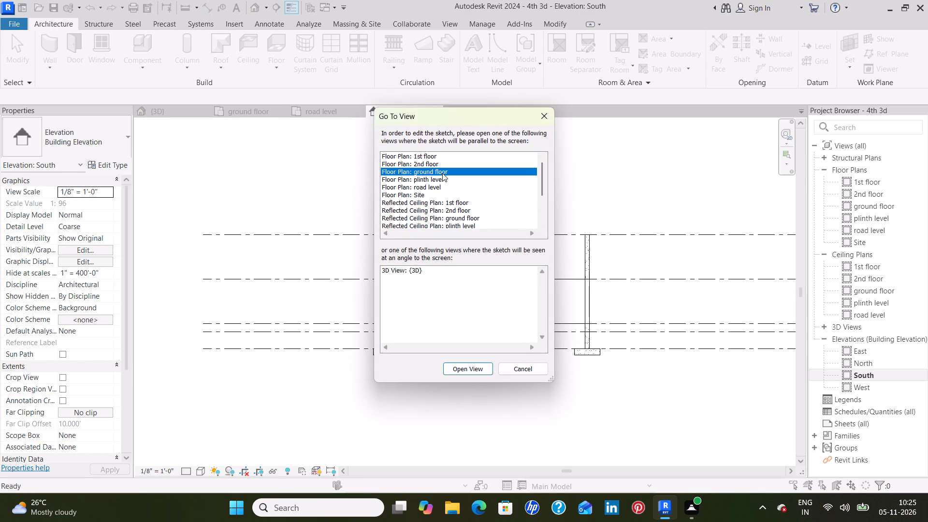
pyautogui.click(474, 367)
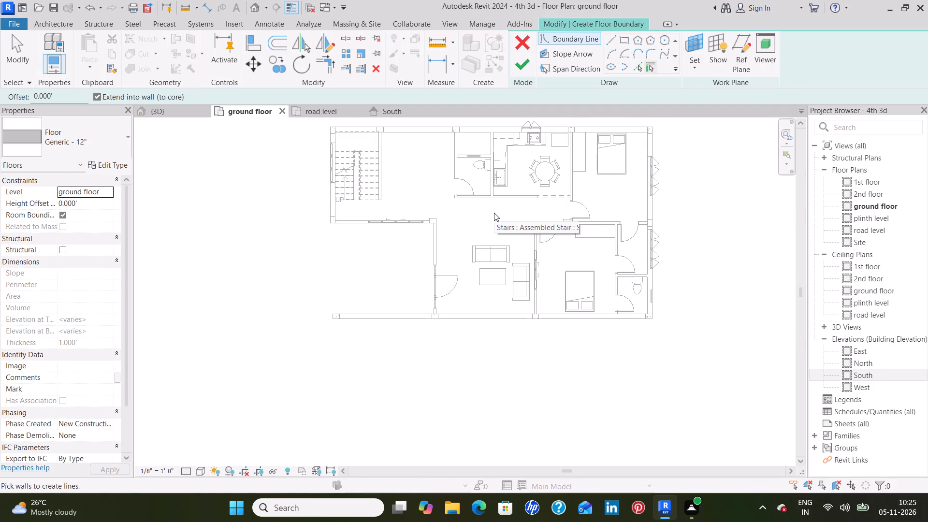
pyautogui.moveTo(494, 213); pyautogui.dragTo(460, 293, button='middle')
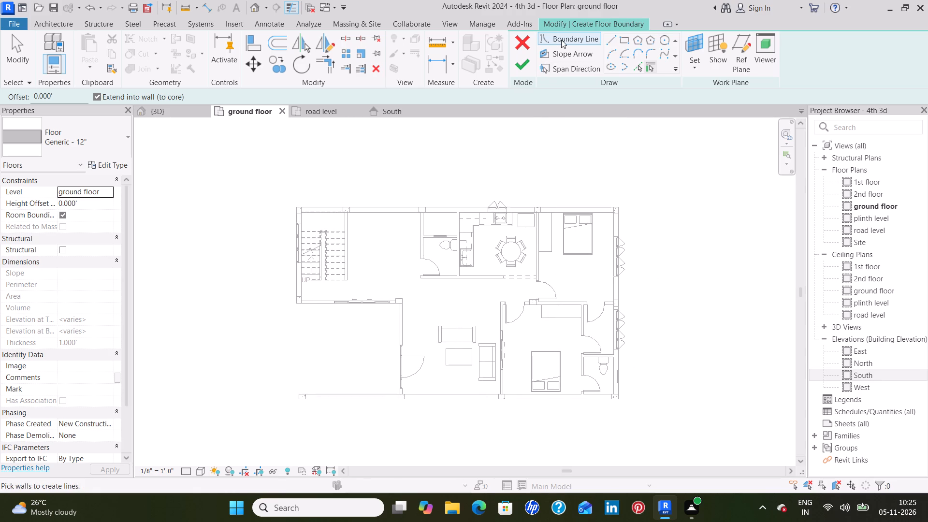
pyautogui.click(561, 40)
pyautogui.click(608, 43)
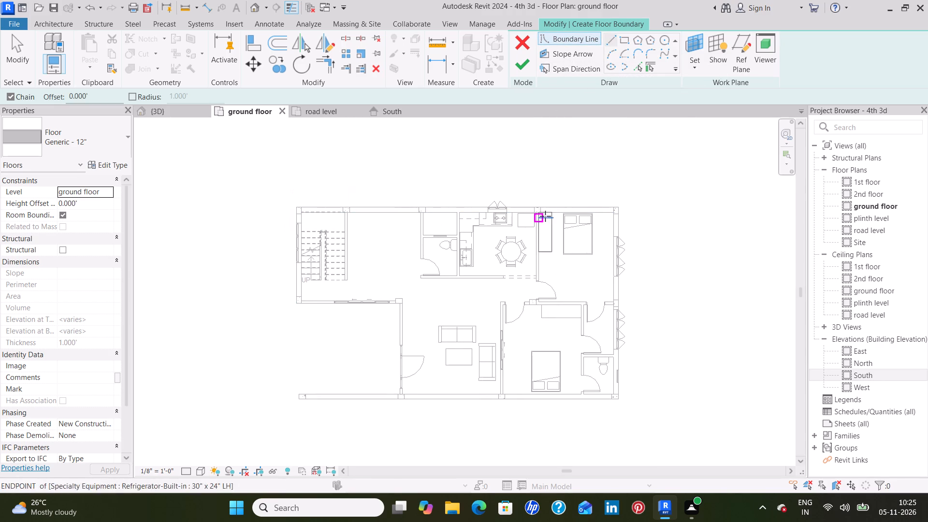
pyautogui.click(641, 67)
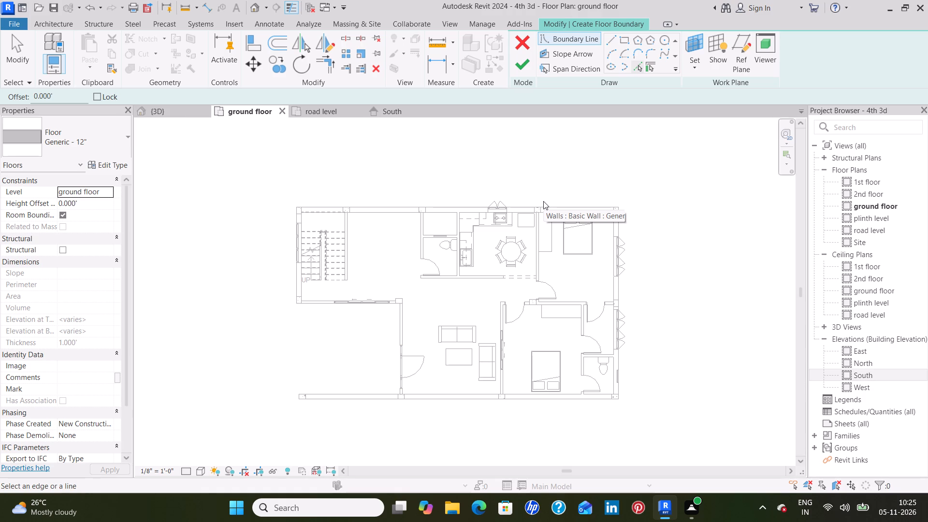
pyautogui.click(621, 40)
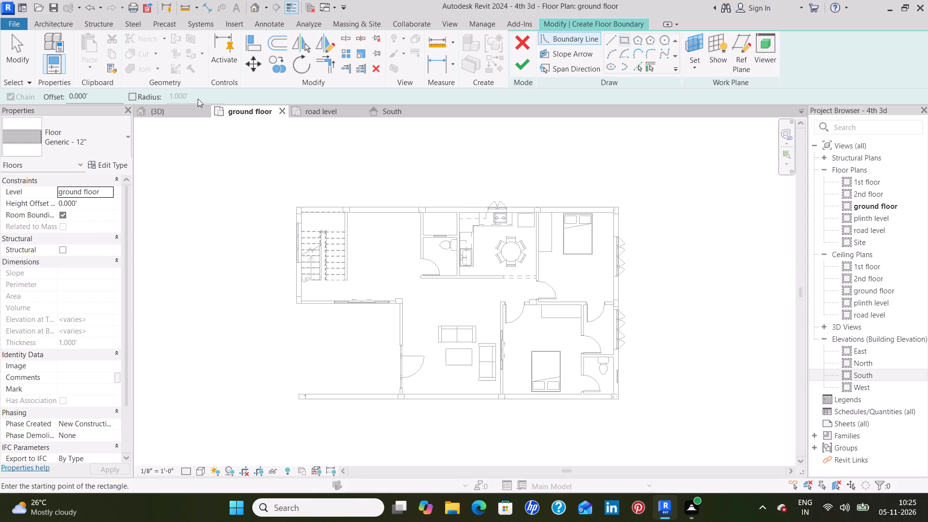
# Draw the floor boundary rectangle around the house between opposite outer corners with a 1' outward offset, and finish the floor.
pyautogui.click(103, 99)
pyautogui.press('BackSpace')
pyautogui.press('BackSpace')
pyautogui.press('BackSpace')
pyautogui.press('BackSpace')
pyautogui.press('BackSpace')
pyautogui.press('BackSpace')
pyautogui.write("1'")
pyautogui.press('Return')
pyautogui.scroll(5, 290, 208)
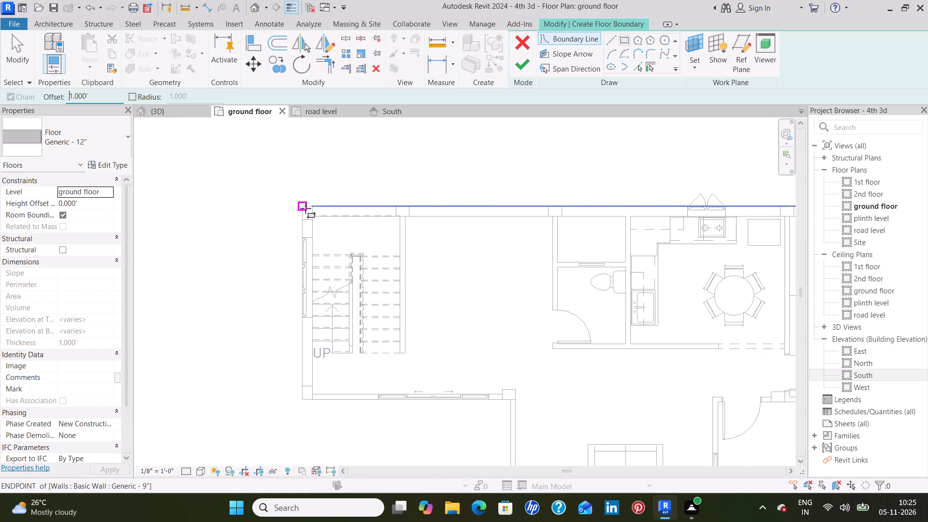
pyautogui.click(303, 206)
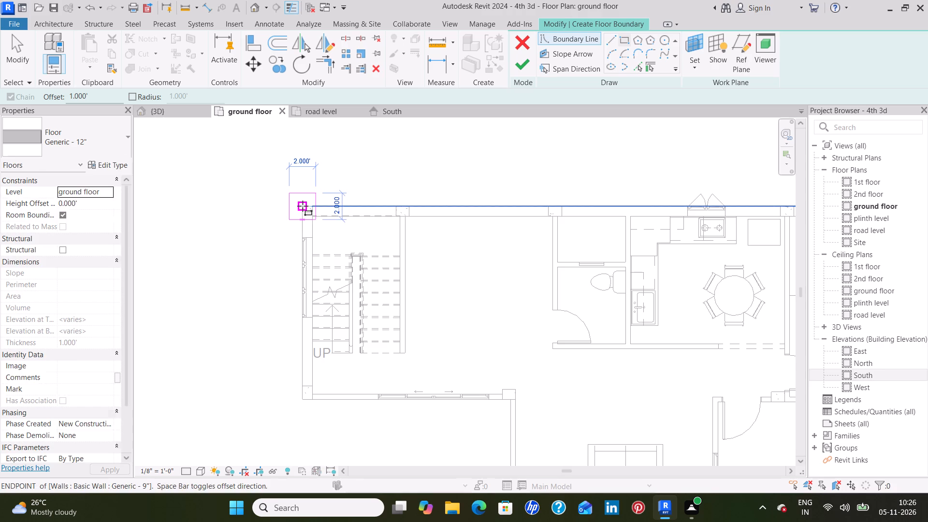
pyautogui.scroll(-8, 563, 349)
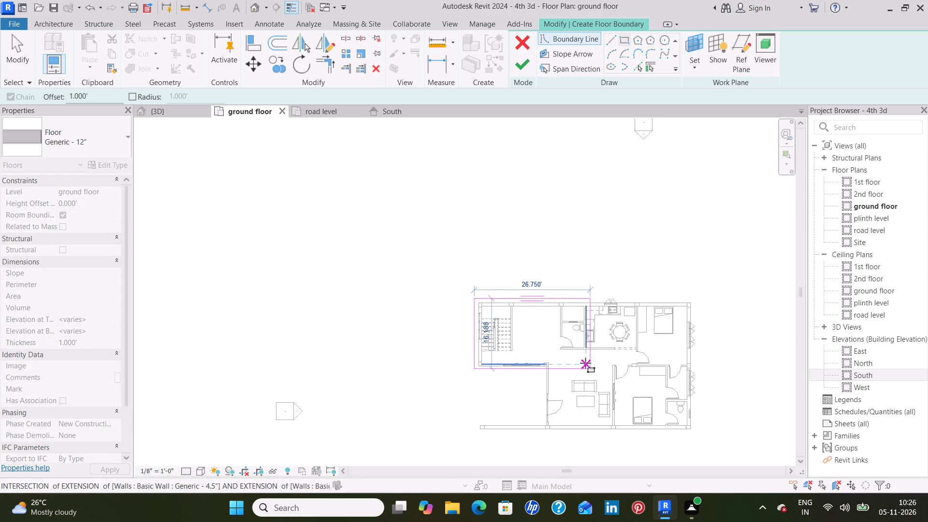
pyautogui.moveTo(585, 363); pyautogui.dragTo(479, 213, button='middle')
pyautogui.scroll(6, 565, 257)
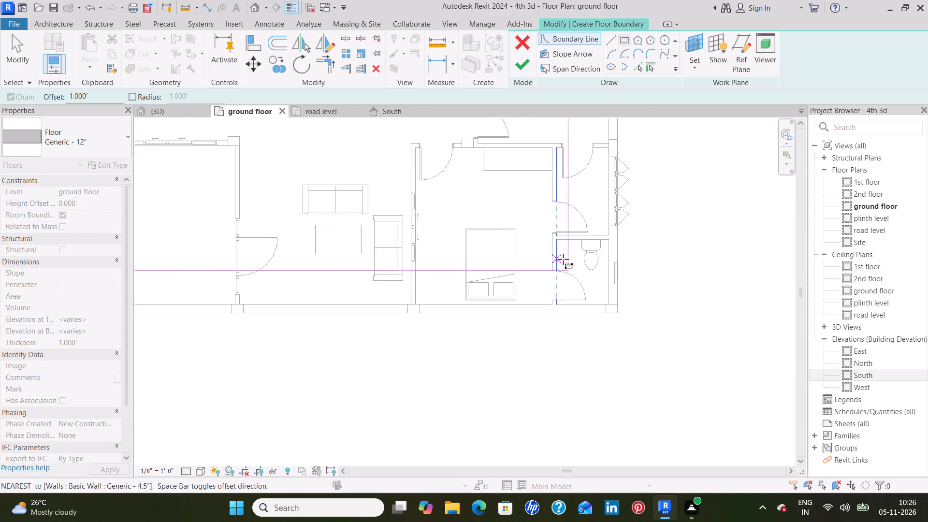
pyautogui.scroll(7, 563, 259)
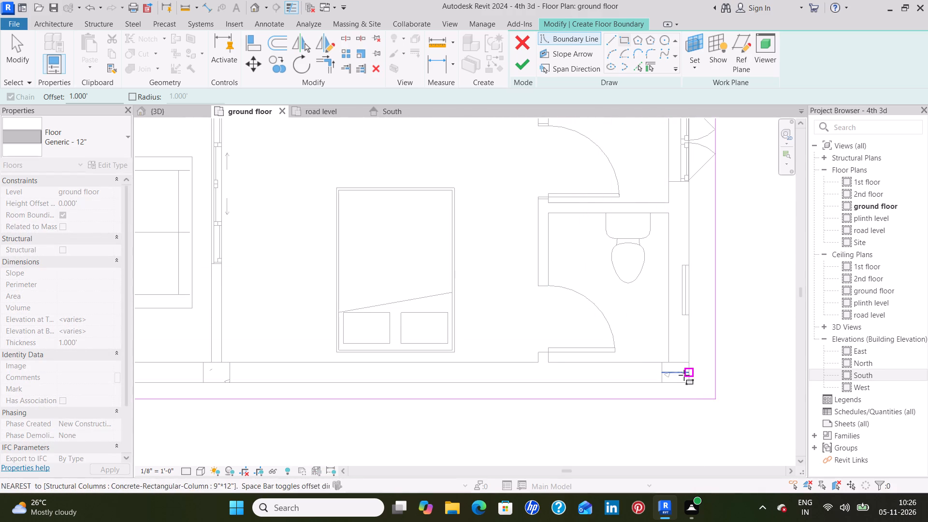
pyautogui.click(689, 382)
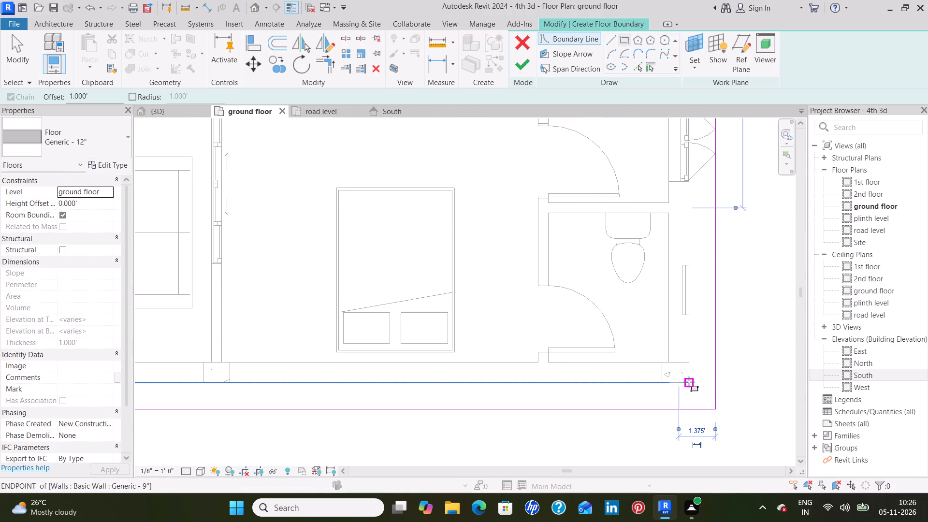
pyautogui.scroll(-3, 480, 354)
pyautogui.scroll(-5, 504, 293)
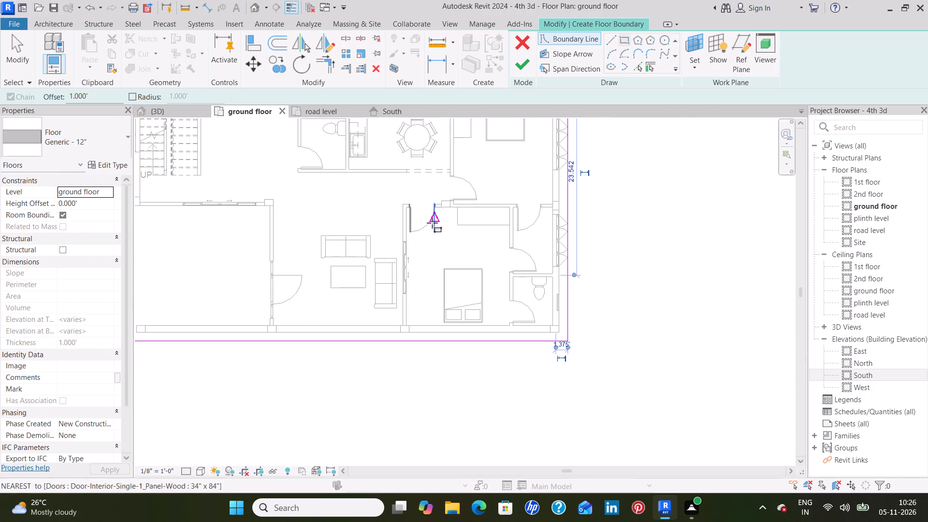
pyautogui.moveTo(464, 262); pyautogui.dragTo(500, 367, button='middle')
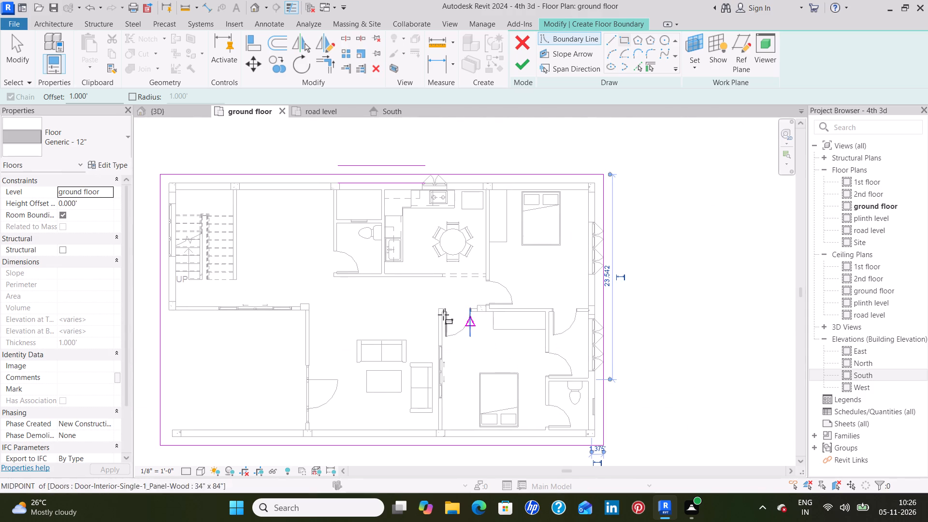
pyautogui.click(524, 65)
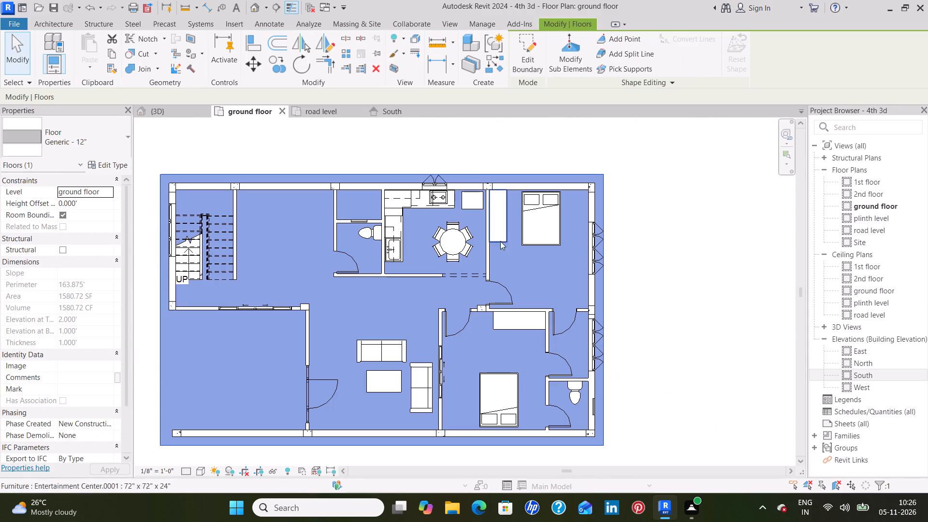
# With the new floor shown in 3D, duplicate its type under the name Generic - 6".
pyautogui.click(186, 111)
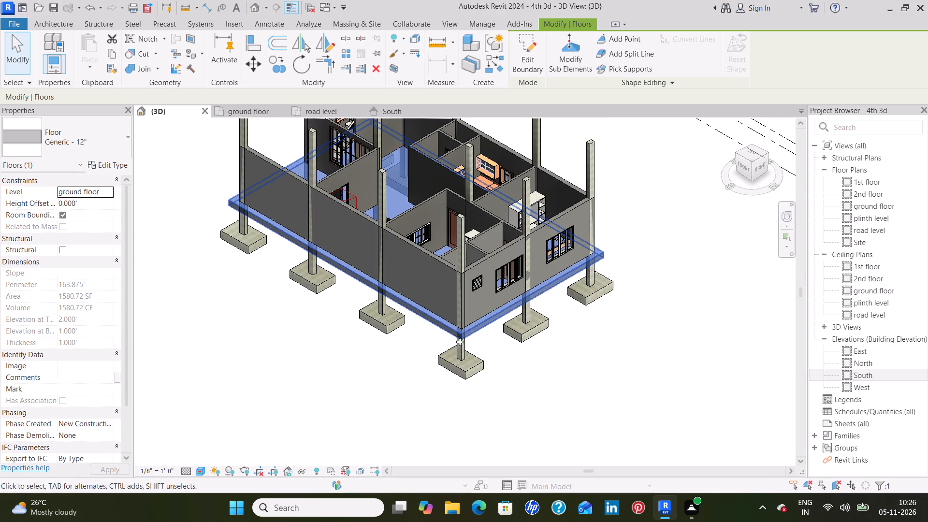
pyautogui.scroll(3, 463, 339)
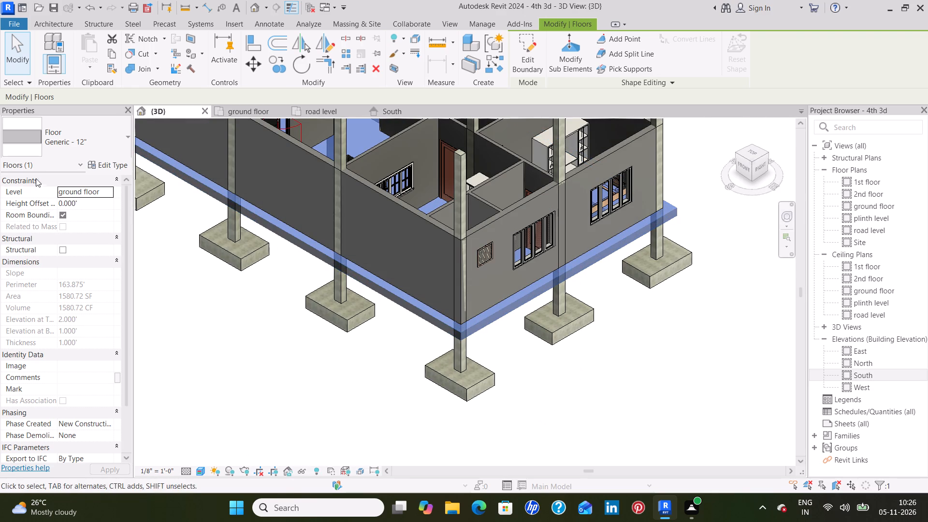
pyautogui.click(109, 164)
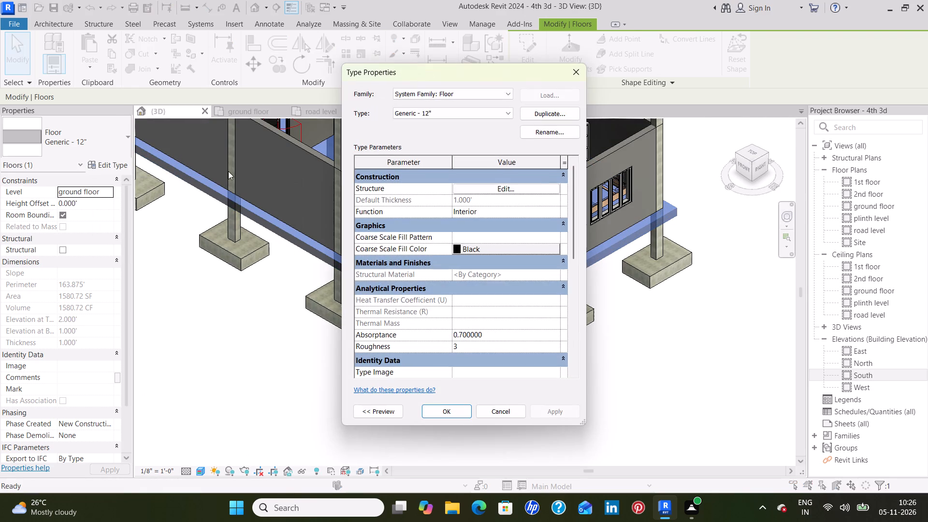
pyautogui.click(545, 111)
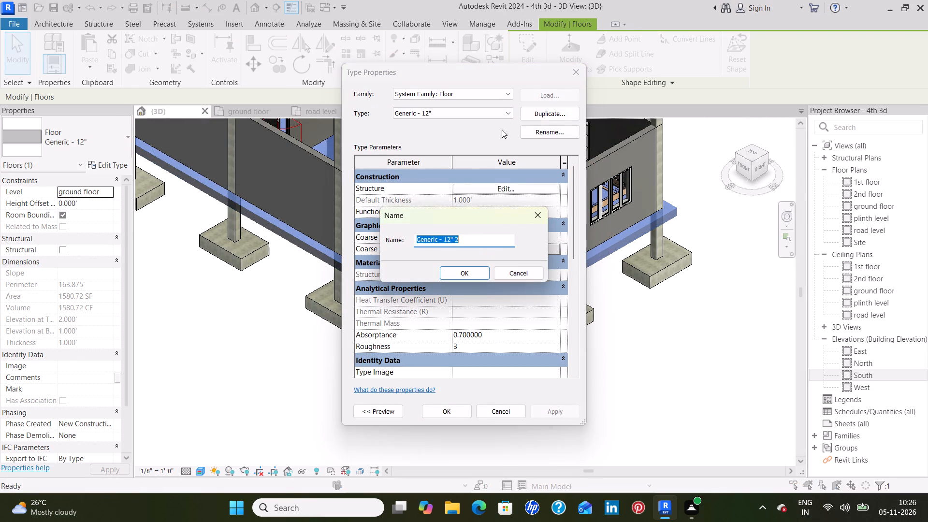
pyautogui.click(474, 239)
pyautogui.press('BackSpace')
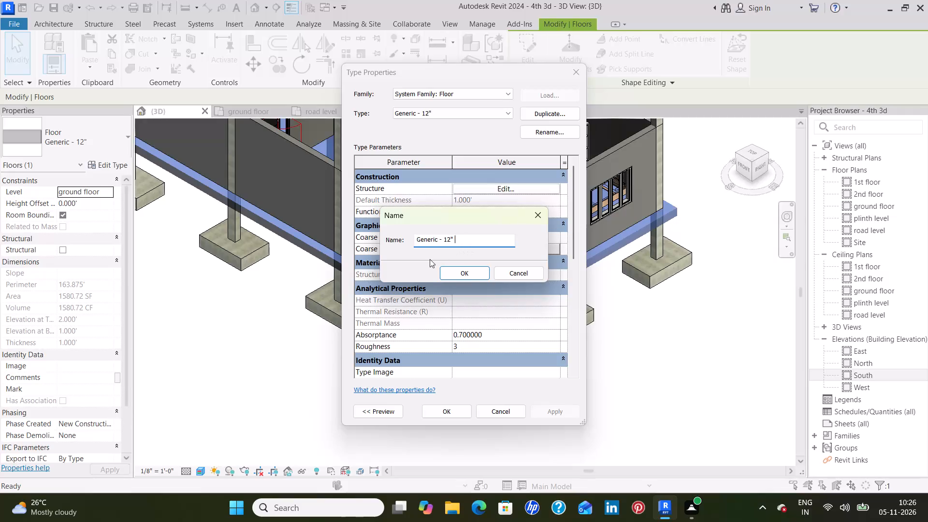
pyautogui.press('BackSpace')
pyautogui.press('BackSpace')
pyautogui.press('BackSpace')
pyautogui.press('BackSpace')
pyautogui.write('6"')
pyautogui.click(461, 275)
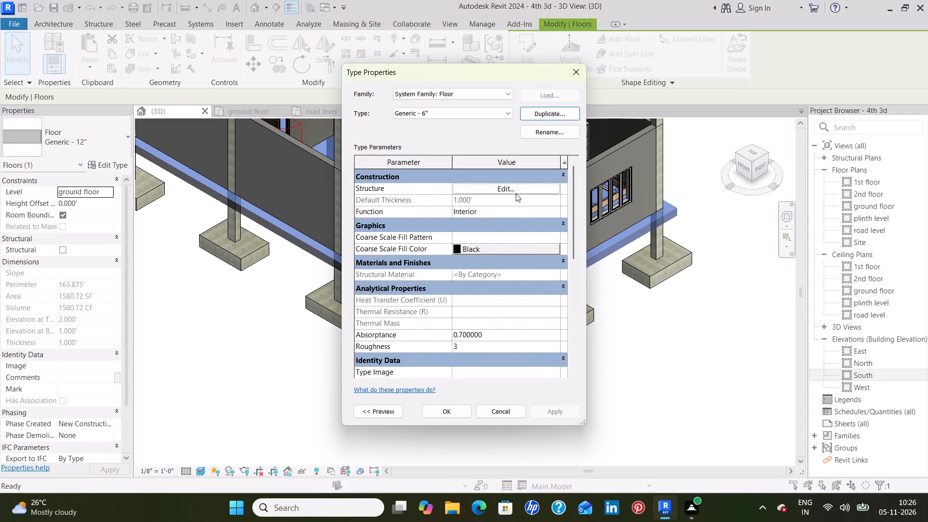
# Set the structure layer thickness of the Generic - 6" floor type to 6" and apply the type to the ground floor slab.
pyautogui.click(527, 190)
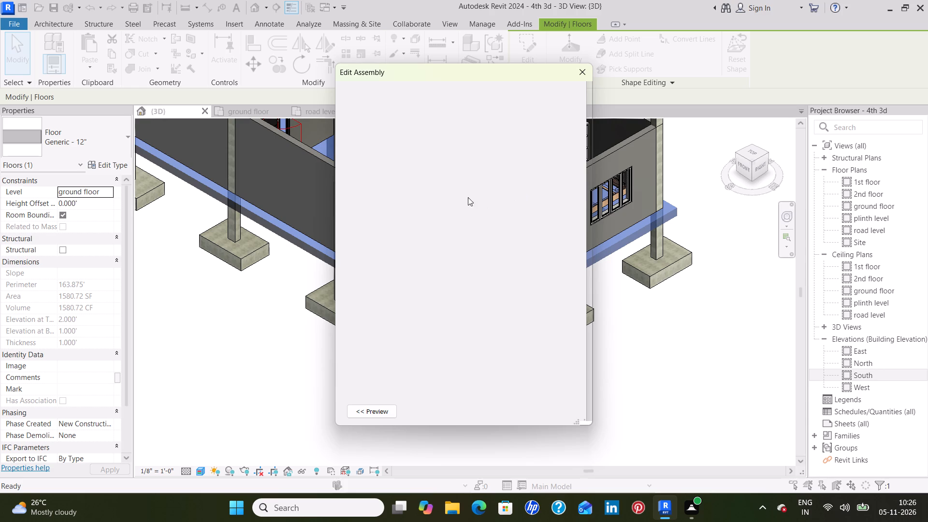
pyautogui.click(468, 196)
pyautogui.press('BackSpace')
pyautogui.press('BackSpace')
pyautogui.press('BackSpace')
pyautogui.press('BackSpace')
pyautogui.press('BackSpace')
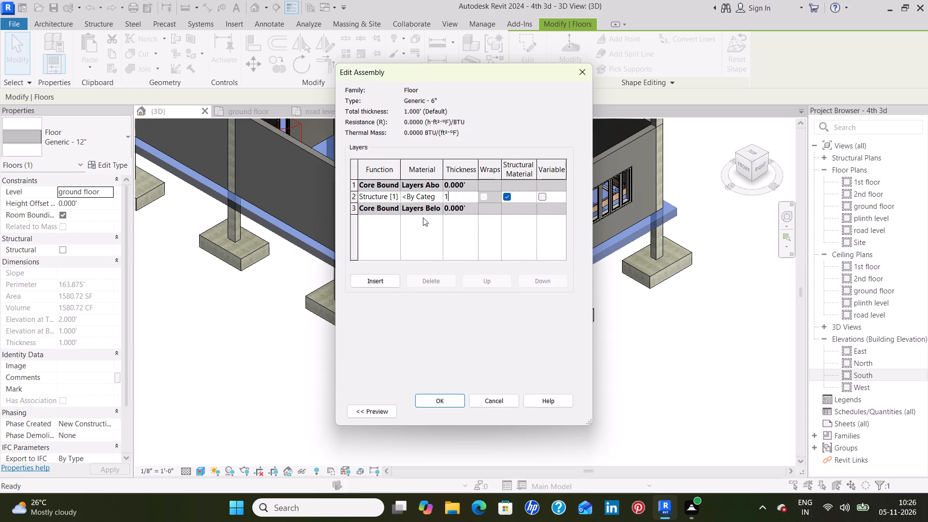
pyautogui.press('BackSpace')
pyautogui.write('6"')
pyautogui.click(450, 406)
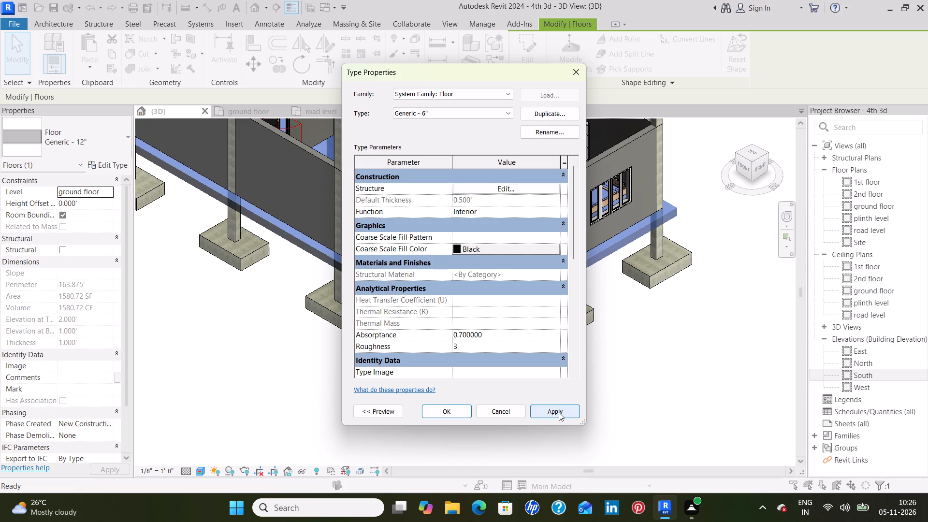
pyautogui.click(559, 412)
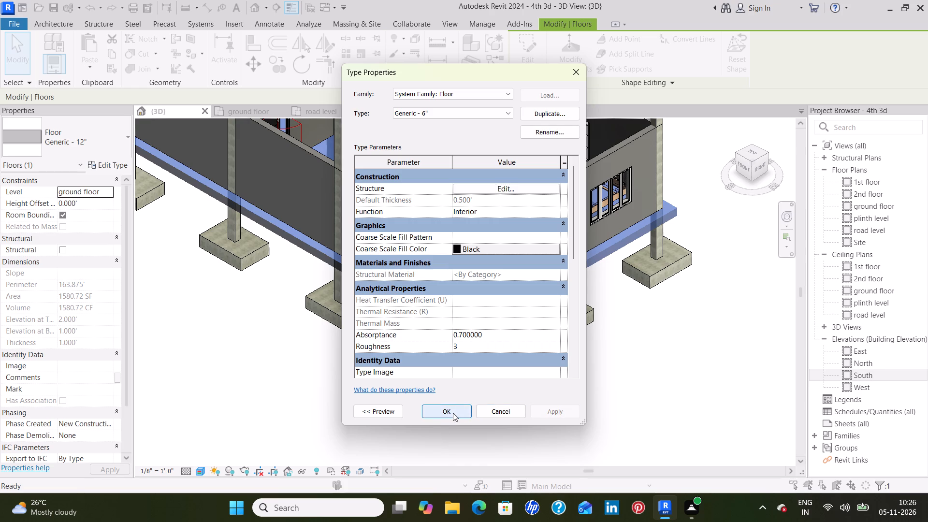
pyautogui.click(453, 413)
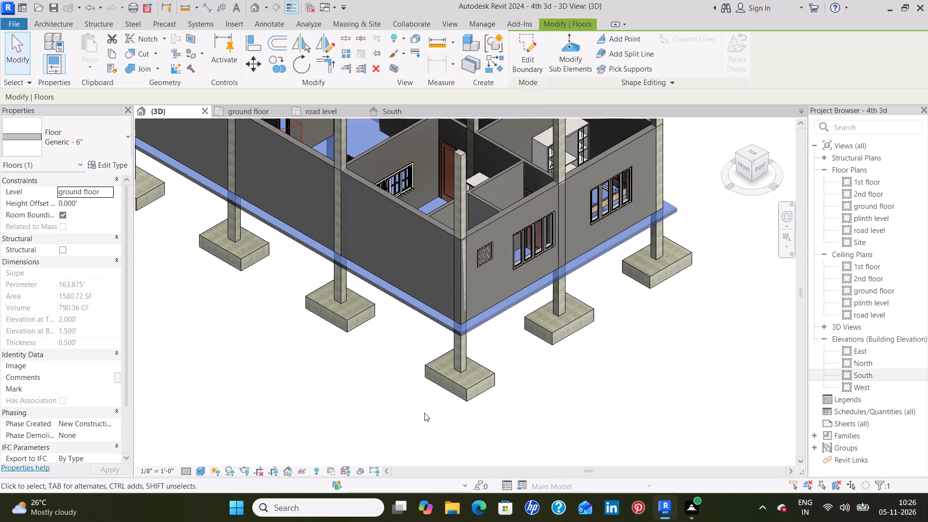
pyautogui.click(387, 402)
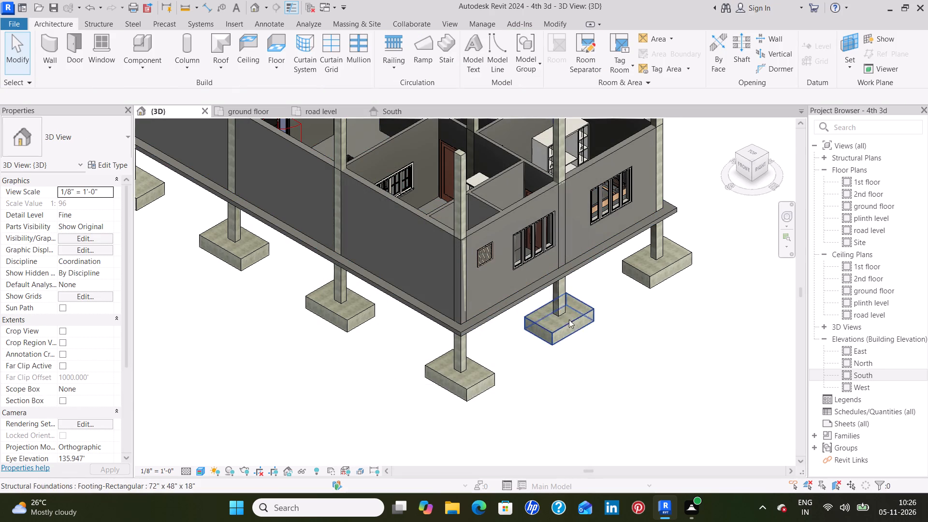
# Examine the house model in 3D from several sides, checking the slab edge, columns and footings.
pyautogui.scroll(-3, 566, 362)
pyautogui.moveTo(600, 362); pyautogui.dragTo(606, 358, button='middle')
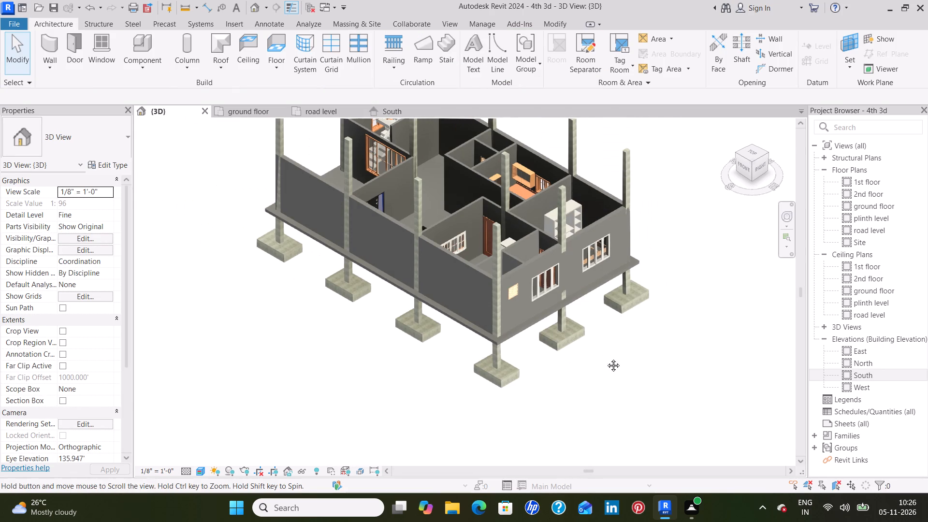
pyautogui.moveTo(606, 358); pyautogui.dragTo(633, 343, button='middle')
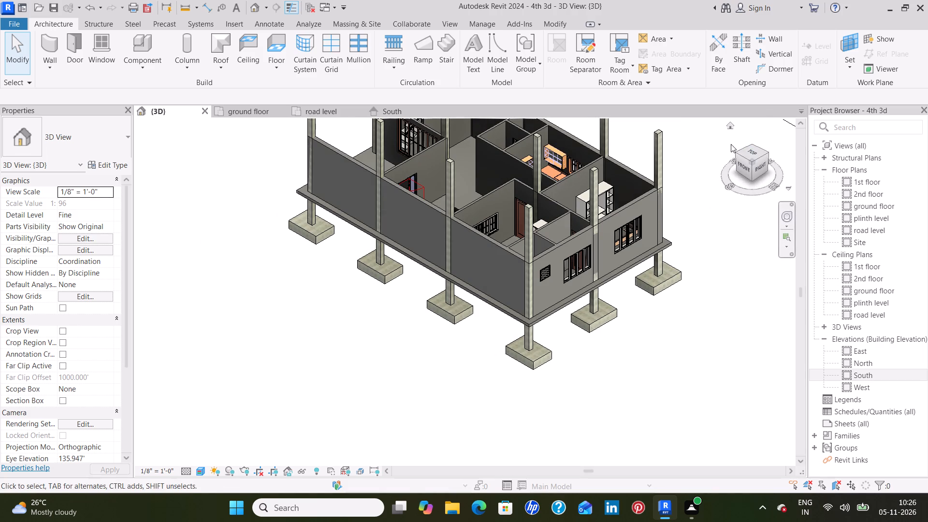
pyautogui.keyDown('shift'); pyautogui.moveTo(623, 410); pyautogui.dragTo(635, 398, button='middle'); pyautogui.keyUp('shift')
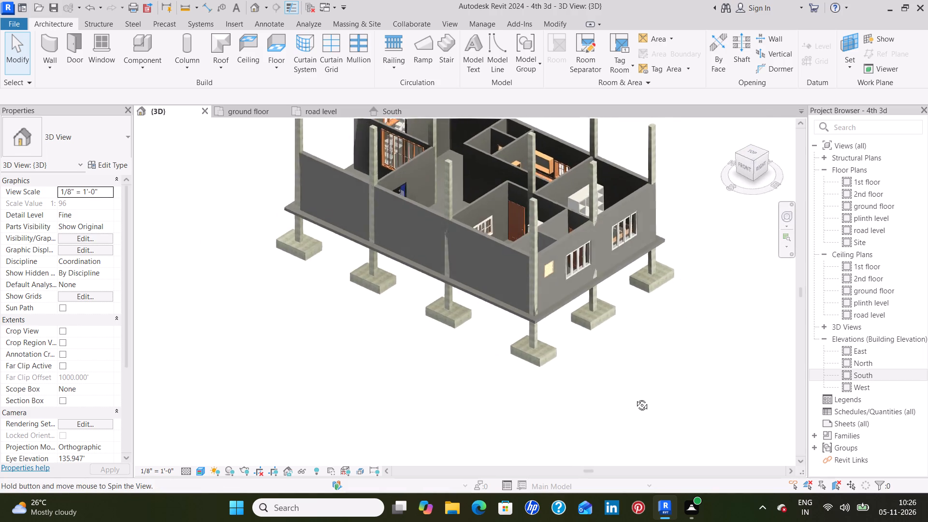
pyautogui.keyDown('shift'); pyautogui.moveTo(635, 398); pyautogui.dragTo(587, 412, button='middle'); pyautogui.keyUp('shift')
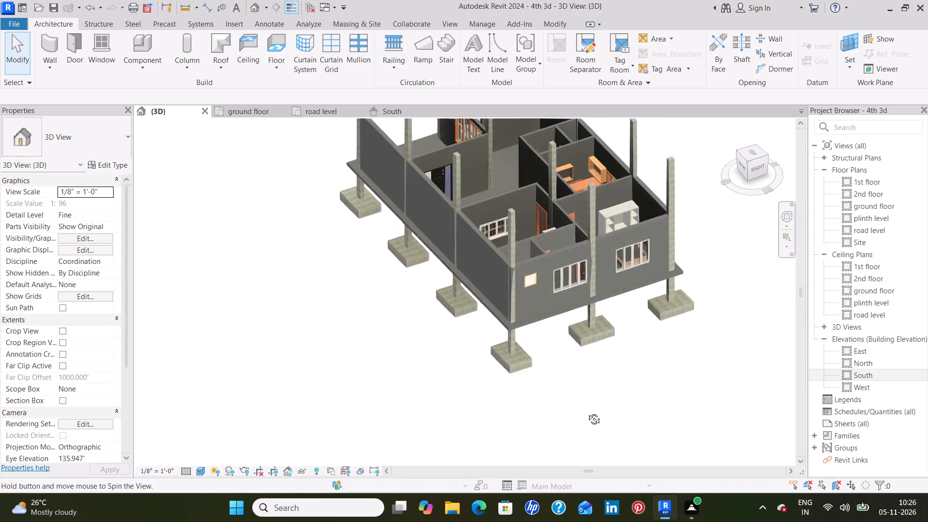
pyautogui.keyDown('shift'); pyautogui.moveTo(587, 412); pyautogui.dragTo(486, 370, button='middle'); pyautogui.keyUp('shift')
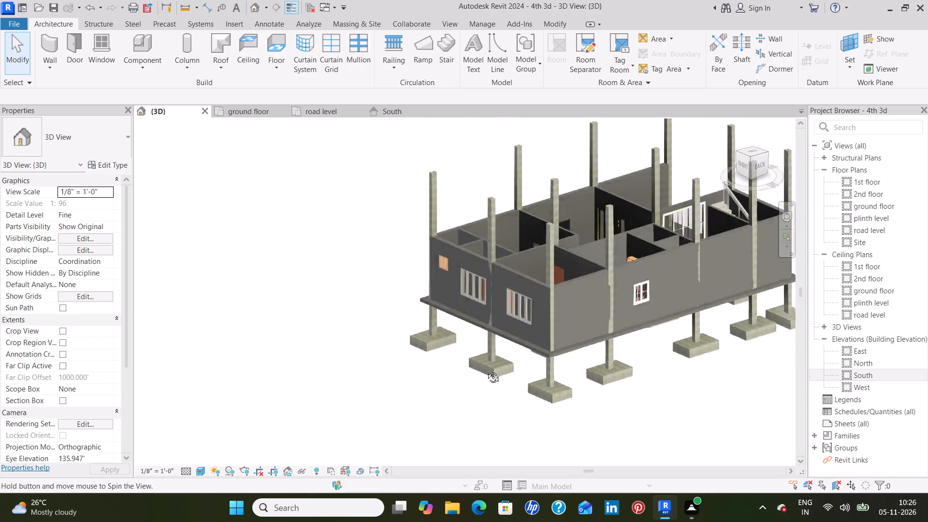
pyautogui.keyDown('shift'); pyautogui.moveTo(486, 370); pyautogui.dragTo(637, 275, button='middle'); pyautogui.keyUp('shift')
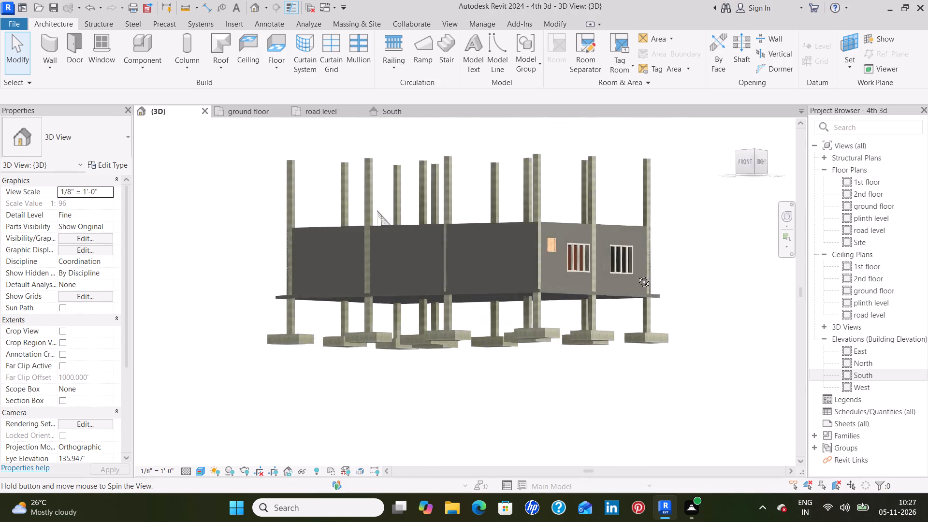
pyautogui.keyDown('shift'); pyautogui.moveTo(637, 275); pyautogui.dragTo(609, 301, button='middle'); pyautogui.keyUp('shift')
pyautogui.keyDown('shift'); pyautogui.moveTo(608, 305); pyautogui.dragTo(671, 370, button='middle'); pyautogui.keyUp('shift')
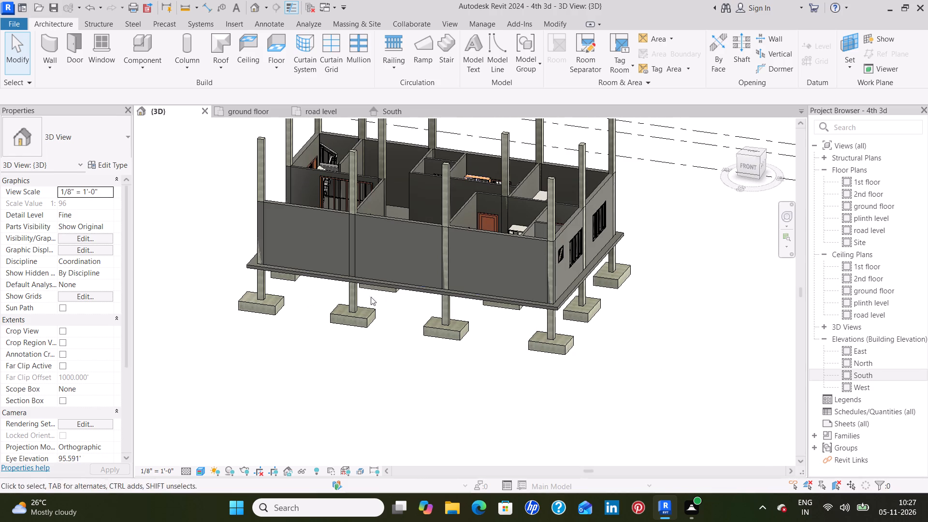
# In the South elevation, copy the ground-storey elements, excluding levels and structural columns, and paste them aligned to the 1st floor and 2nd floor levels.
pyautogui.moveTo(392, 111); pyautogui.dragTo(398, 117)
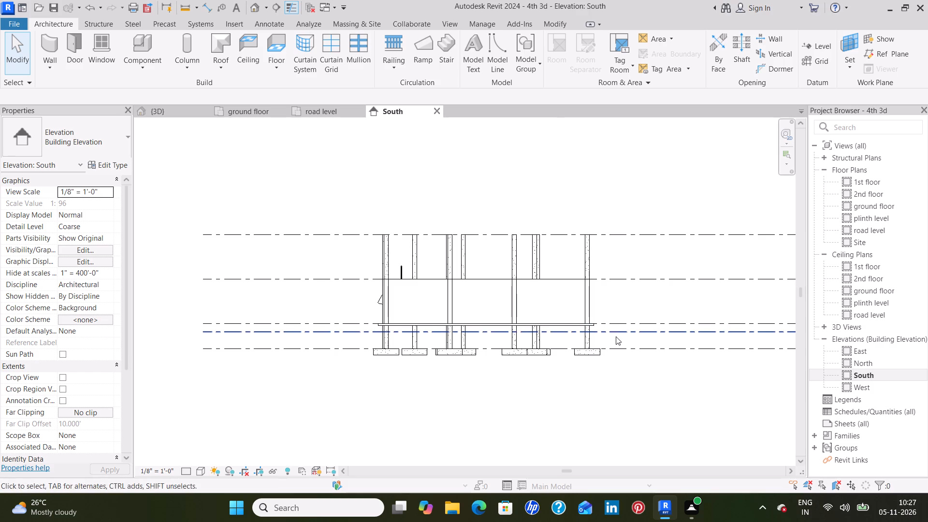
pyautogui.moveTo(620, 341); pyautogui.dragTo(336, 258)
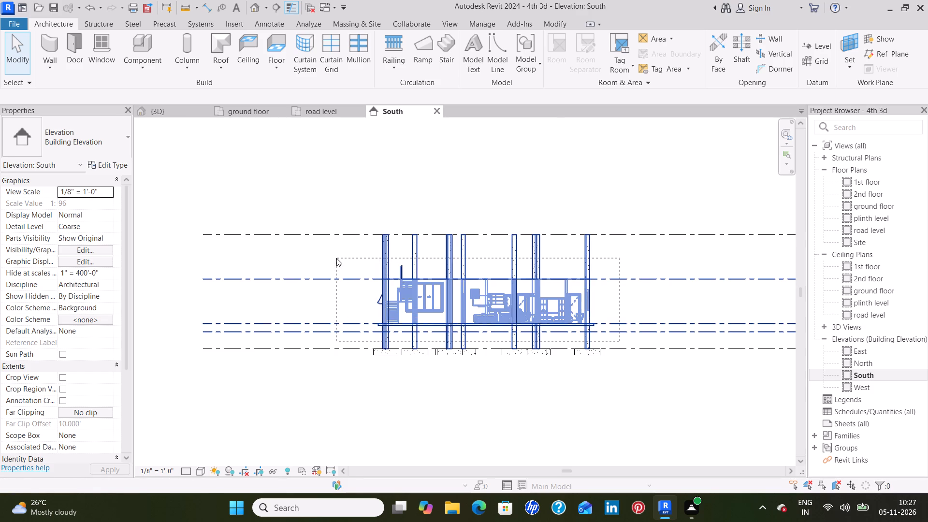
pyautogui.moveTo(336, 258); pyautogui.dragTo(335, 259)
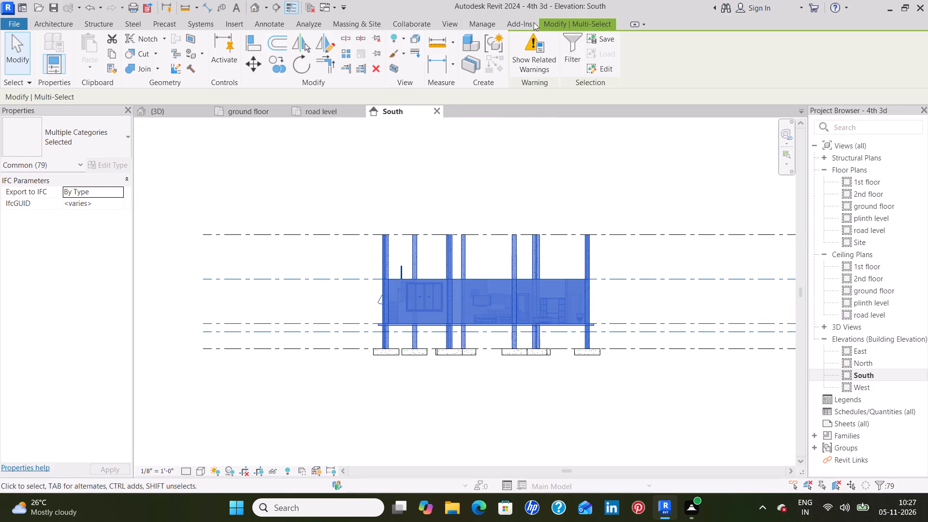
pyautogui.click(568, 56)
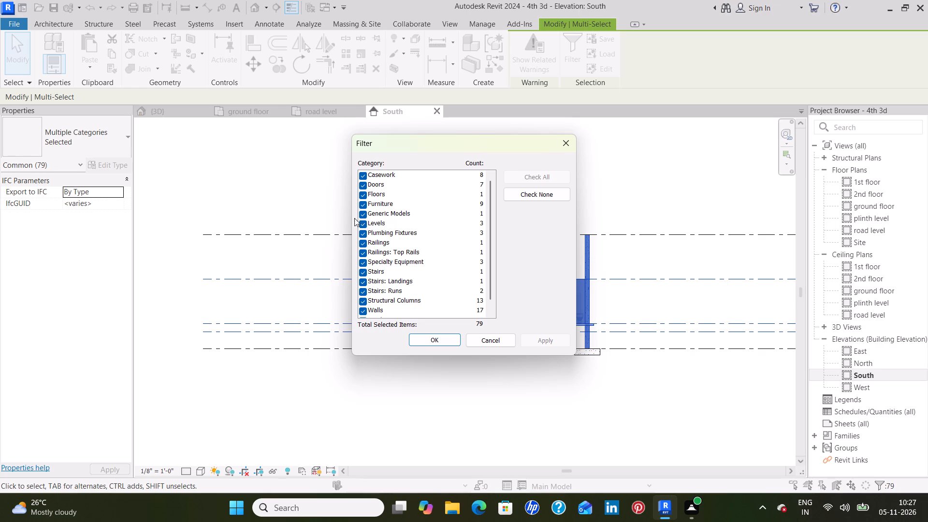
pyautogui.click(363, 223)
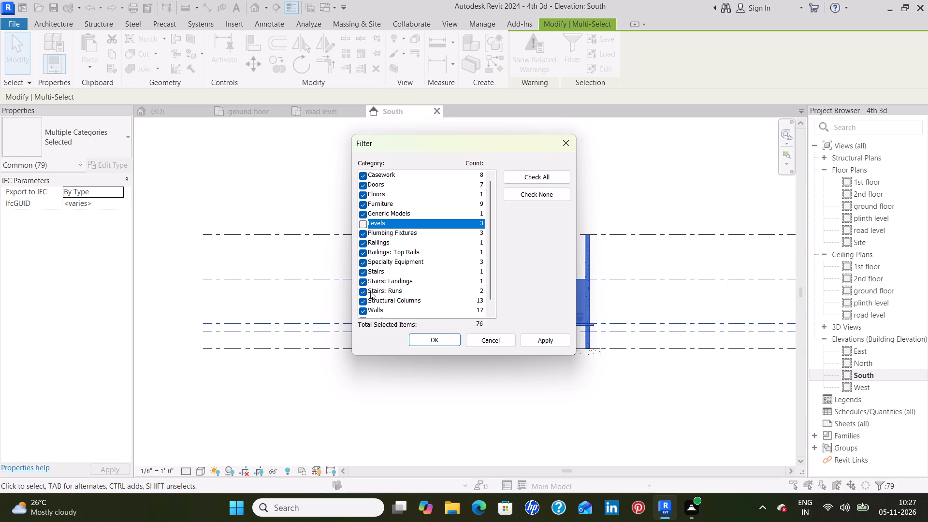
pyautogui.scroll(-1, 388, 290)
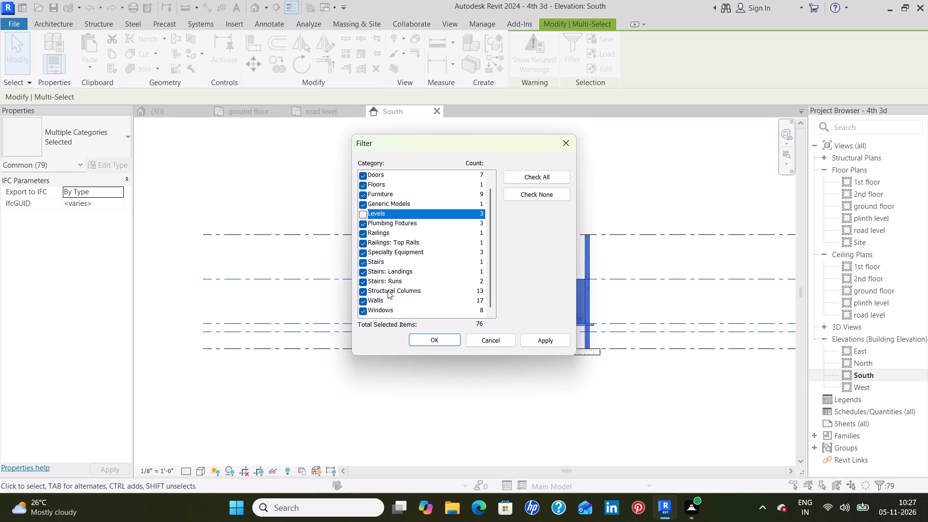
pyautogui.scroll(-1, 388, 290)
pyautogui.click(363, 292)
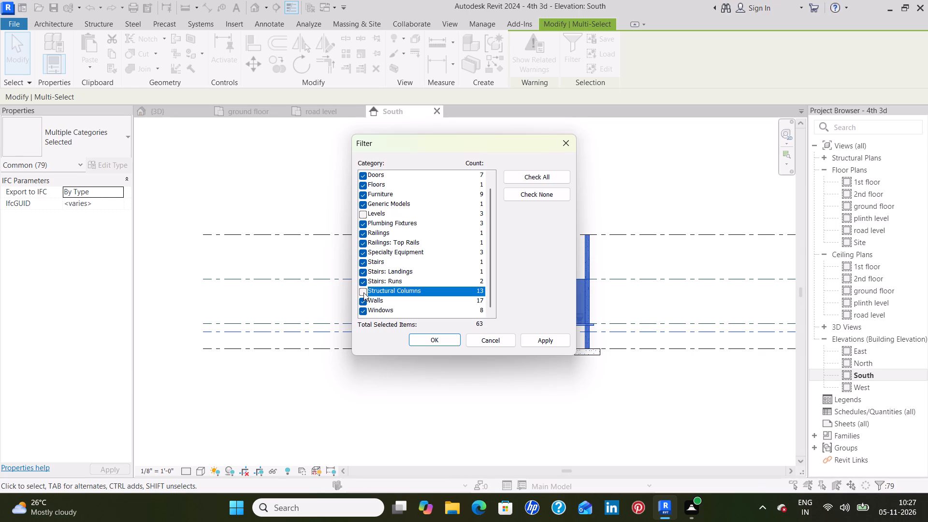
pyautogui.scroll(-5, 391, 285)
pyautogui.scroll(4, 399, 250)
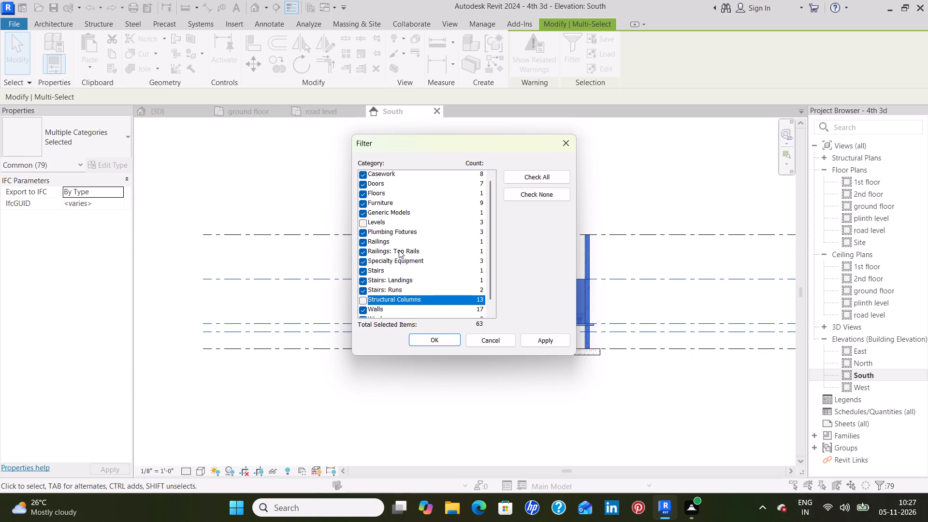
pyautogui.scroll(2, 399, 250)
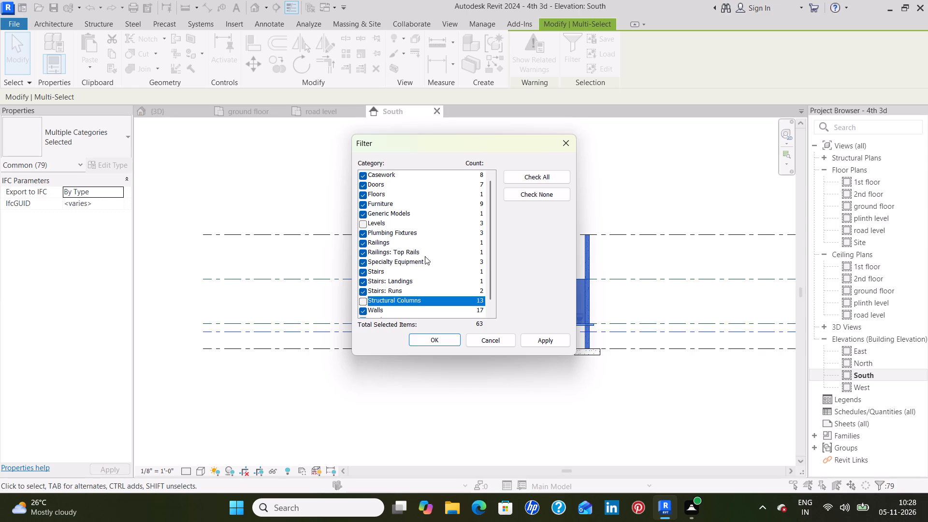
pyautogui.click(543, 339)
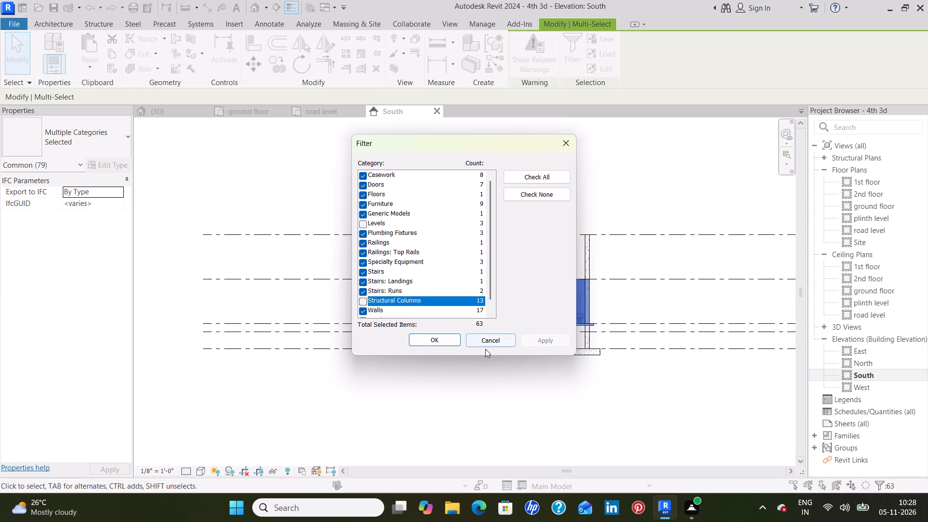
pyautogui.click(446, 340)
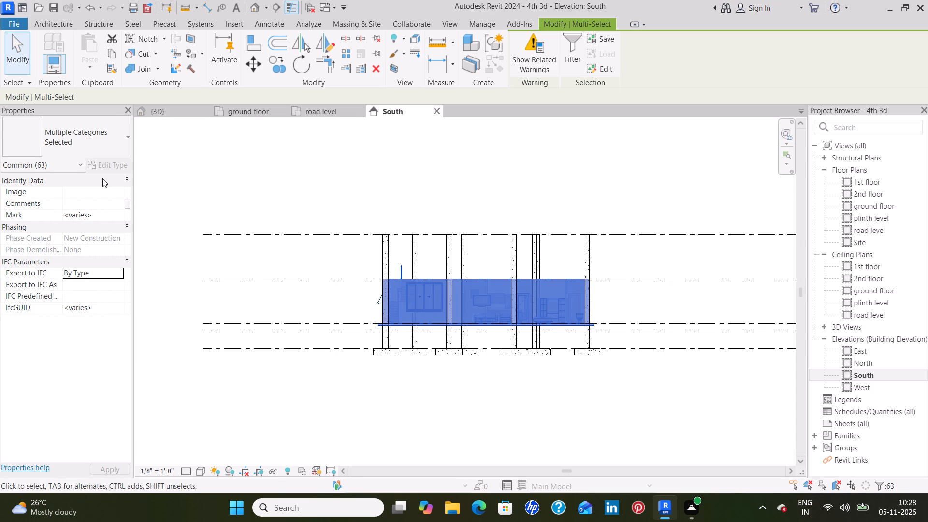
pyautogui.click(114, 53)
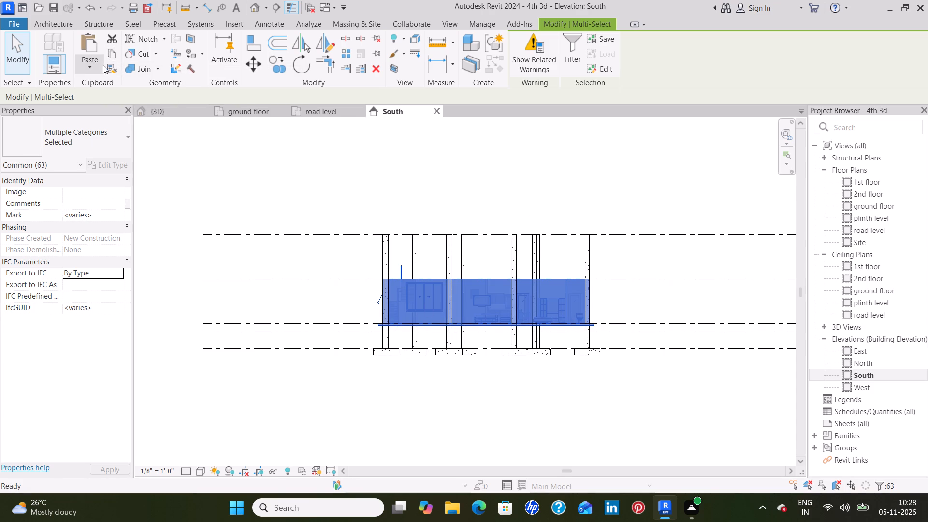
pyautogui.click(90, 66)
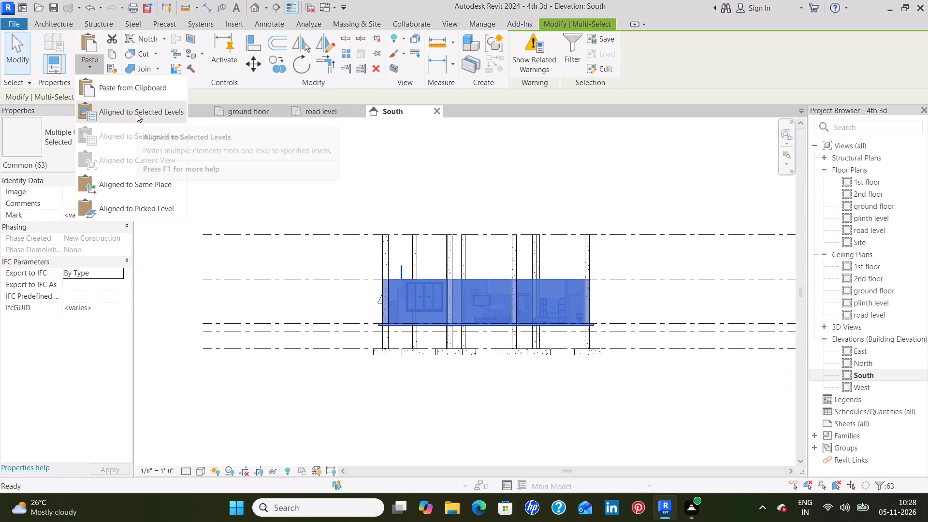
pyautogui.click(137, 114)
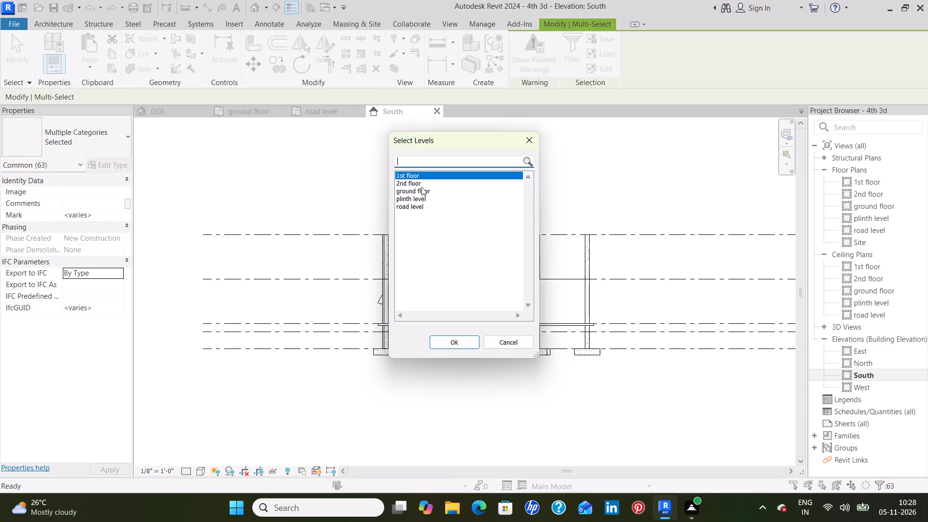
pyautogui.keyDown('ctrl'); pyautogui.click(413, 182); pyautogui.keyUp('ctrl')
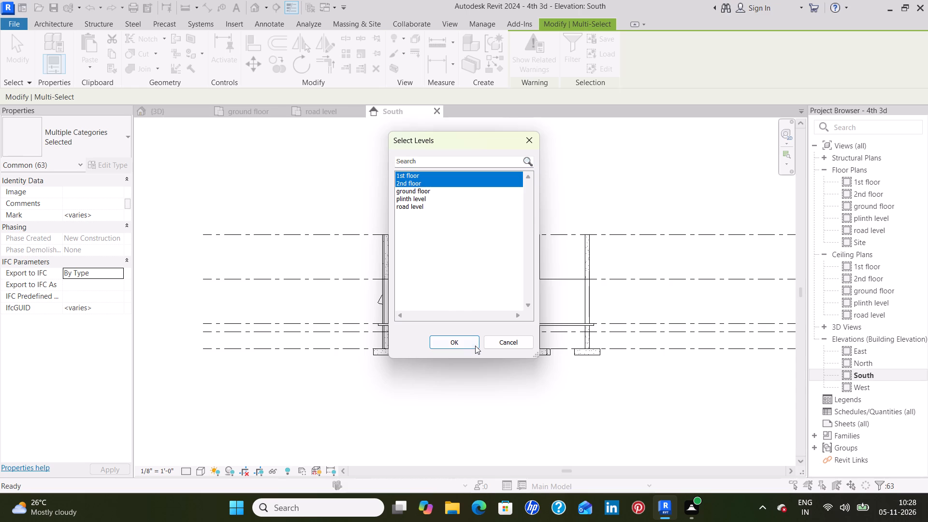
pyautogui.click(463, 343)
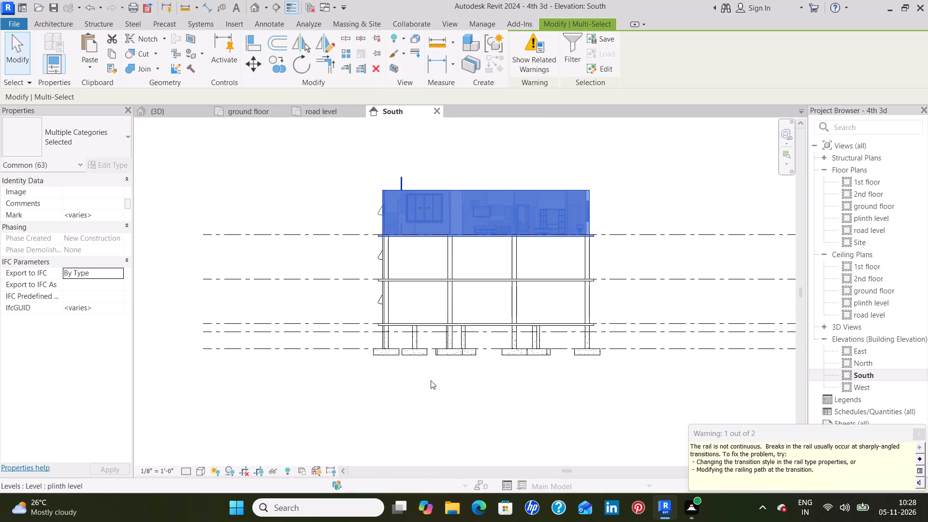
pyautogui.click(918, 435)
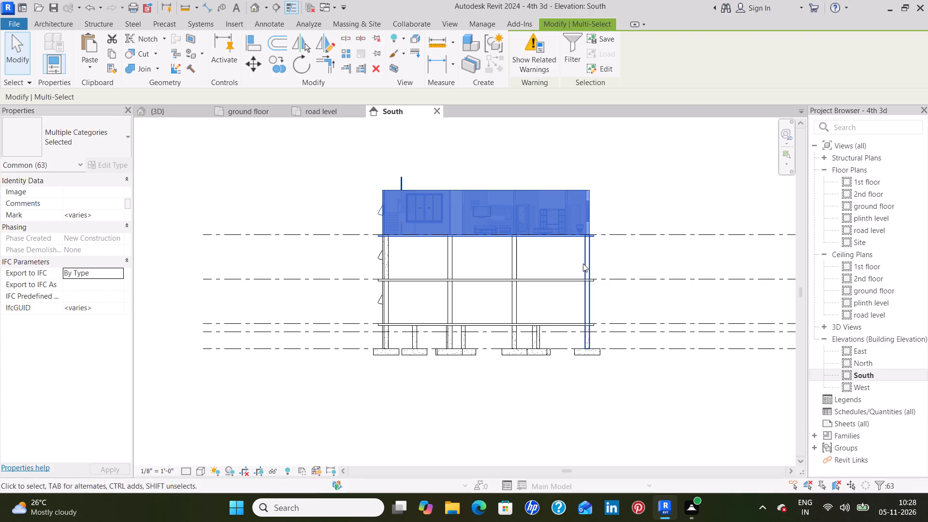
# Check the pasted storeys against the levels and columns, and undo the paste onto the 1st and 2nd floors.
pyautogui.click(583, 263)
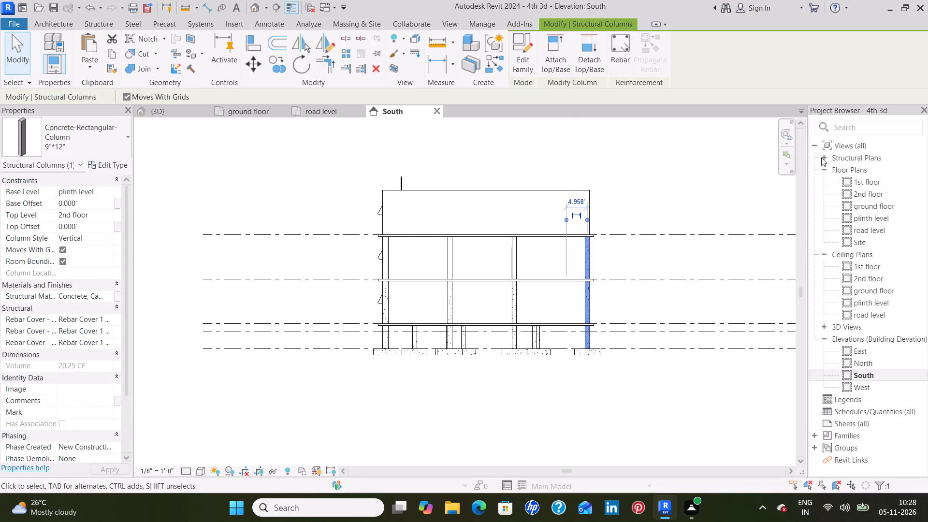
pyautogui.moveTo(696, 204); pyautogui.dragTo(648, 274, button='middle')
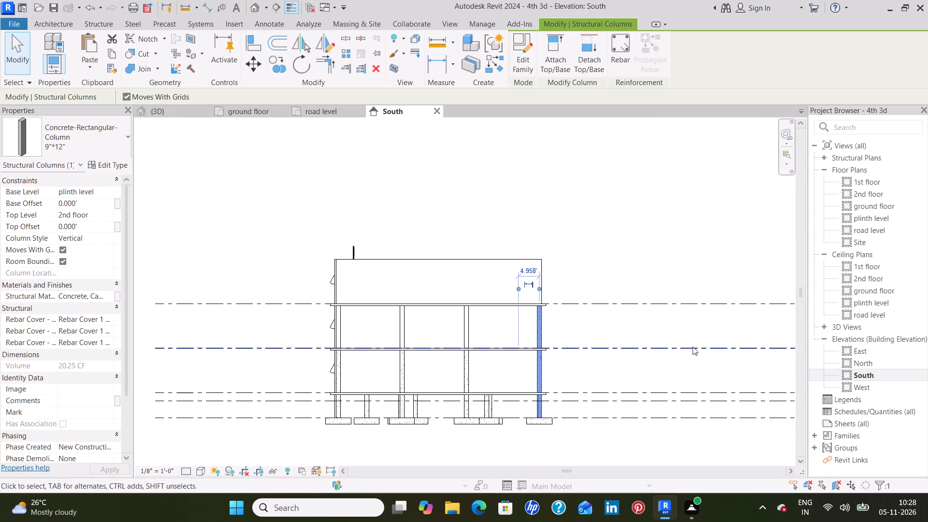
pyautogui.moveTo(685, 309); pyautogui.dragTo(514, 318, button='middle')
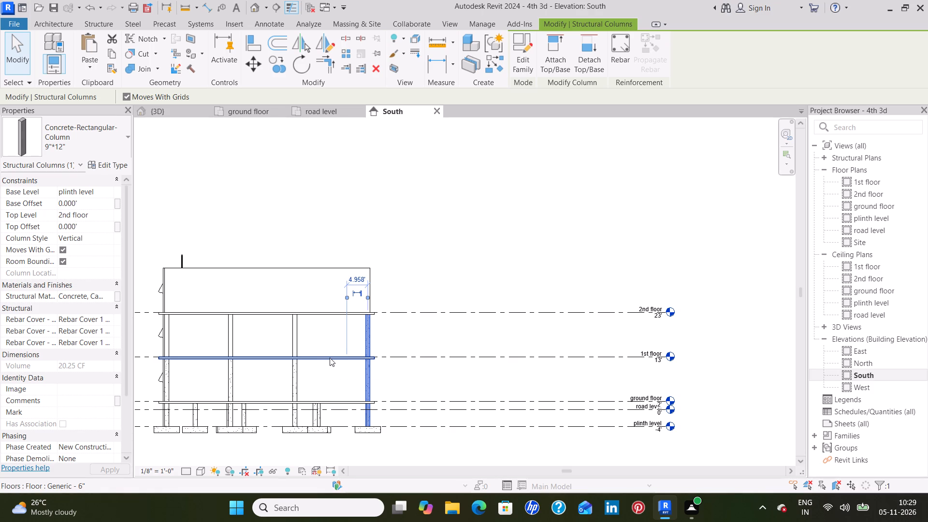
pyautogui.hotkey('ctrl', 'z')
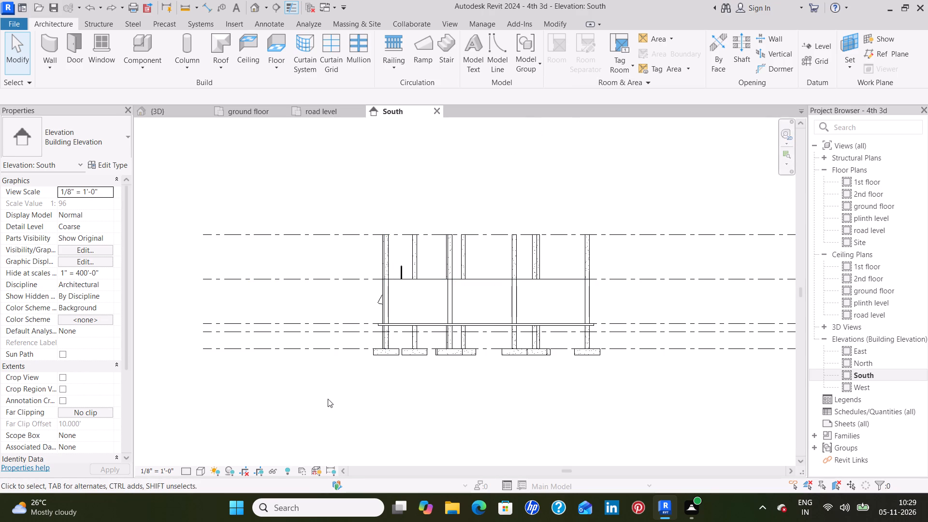
# In the ground floor plan, begin a new floor using the Generic - 6" type.
pyautogui.click(258, 113)
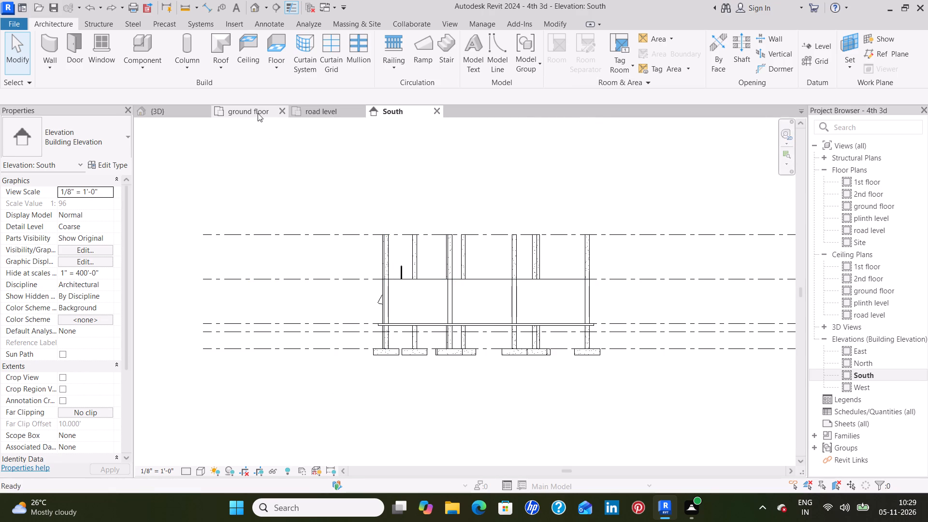
pyautogui.moveTo(296, 257); pyautogui.dragTo(428, 238, button='middle')
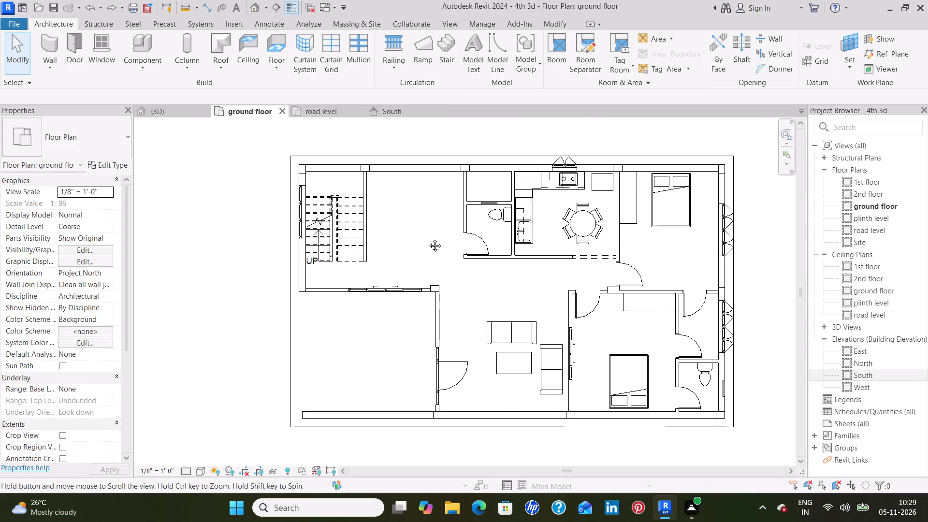
pyautogui.moveTo(428, 238); pyautogui.dragTo(430, 238, button='middle')
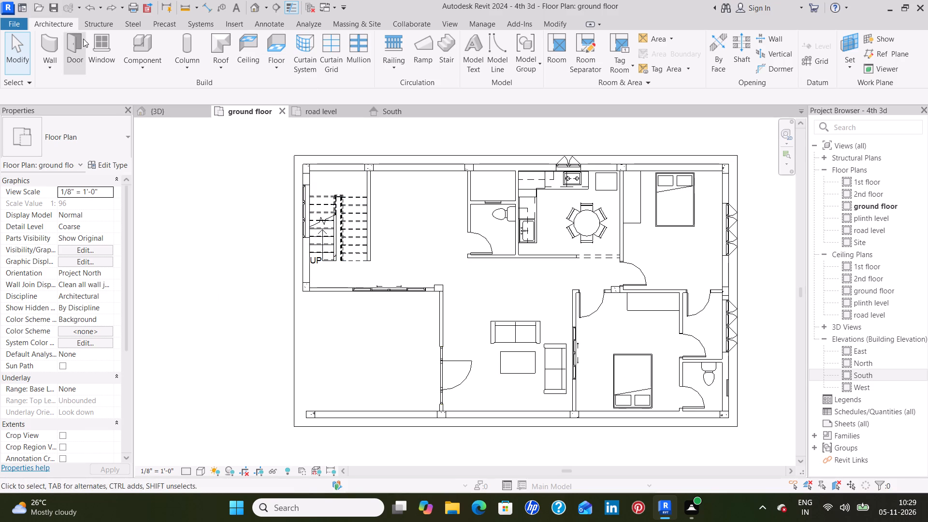
pyautogui.click(282, 41)
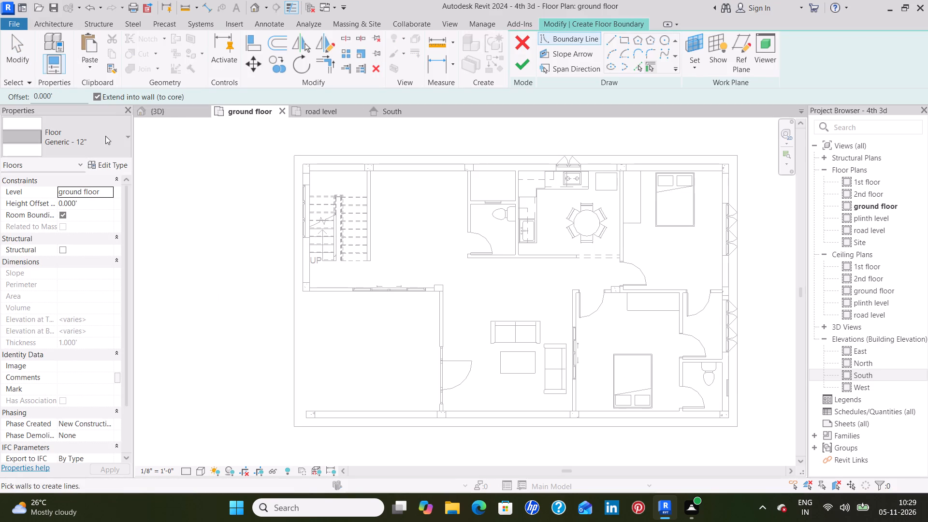
pyautogui.click(115, 127)
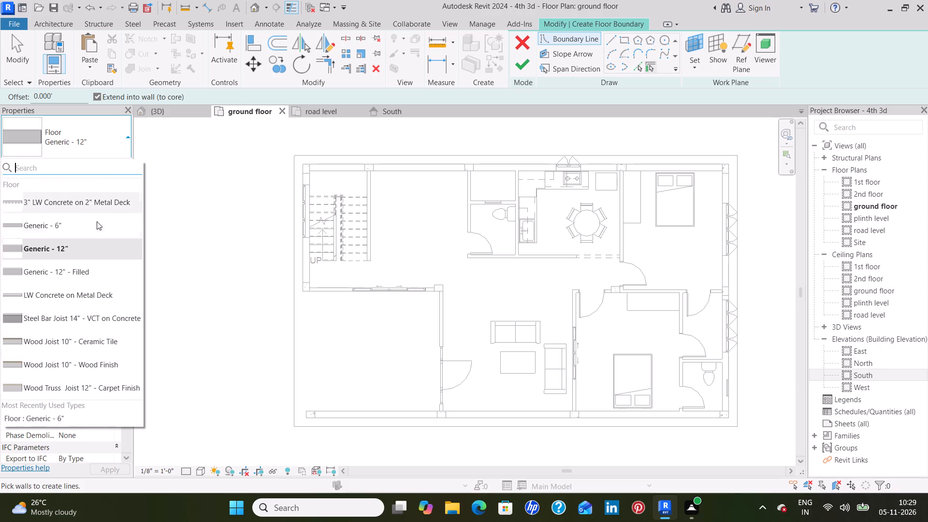
pyautogui.click(98, 228)
# Draw the floor's north boundary line along the outer wall face, from the stair-side corner to the bedroom's outer corner.
pyautogui.scroll(1, 309, 178)
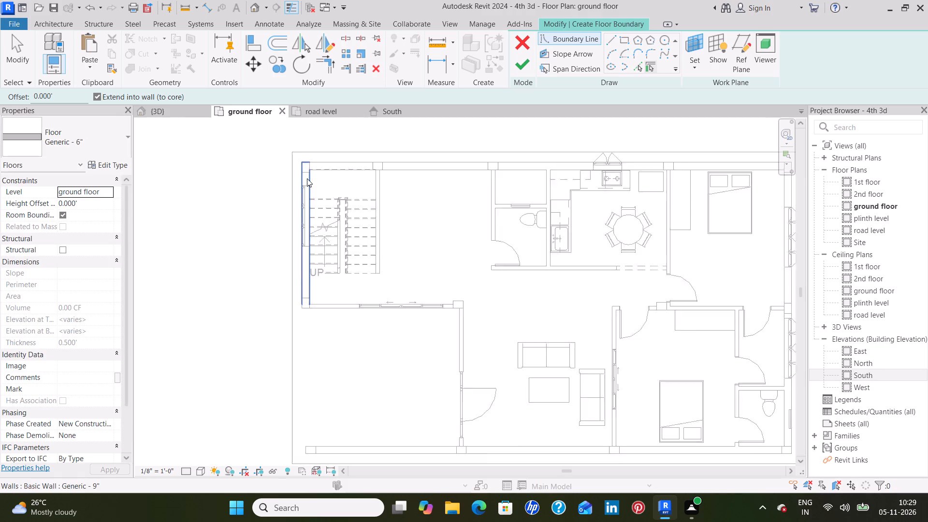
pyautogui.scroll(2, 307, 178)
pyautogui.moveTo(448, 214); pyautogui.dragTo(349, 219, button='middle')
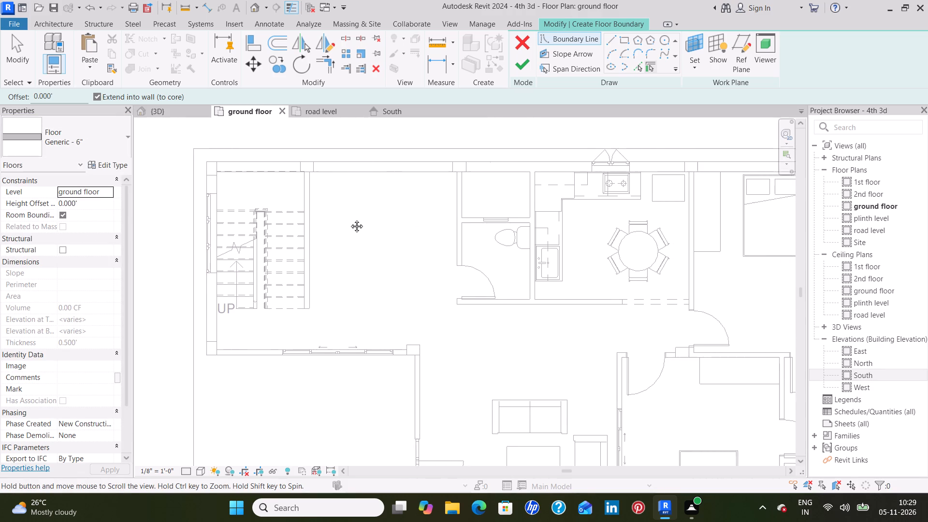
pyautogui.moveTo(349, 219); pyautogui.dragTo(339, 220, button='middle')
pyautogui.moveTo(334, 241); pyautogui.dragTo(351, 229, button='middle')
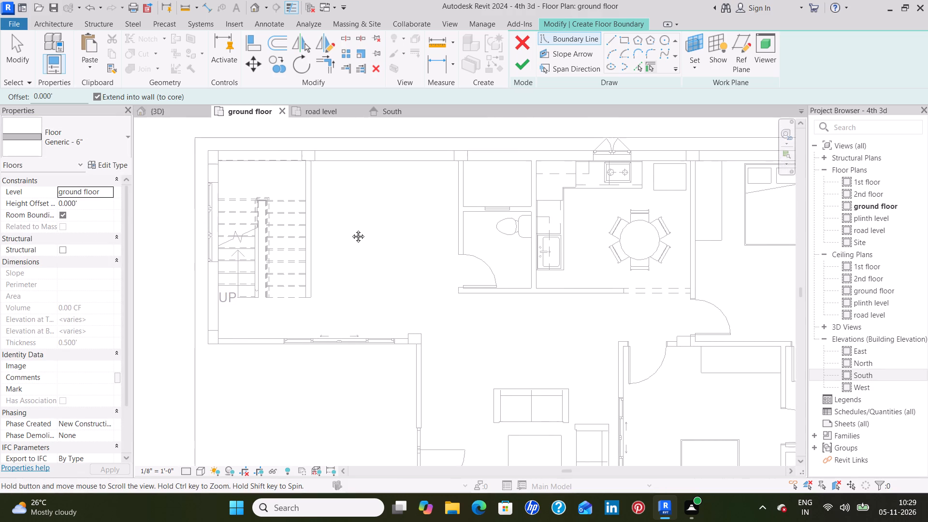
pyautogui.moveTo(351, 229); pyautogui.dragTo(358, 241, button='middle')
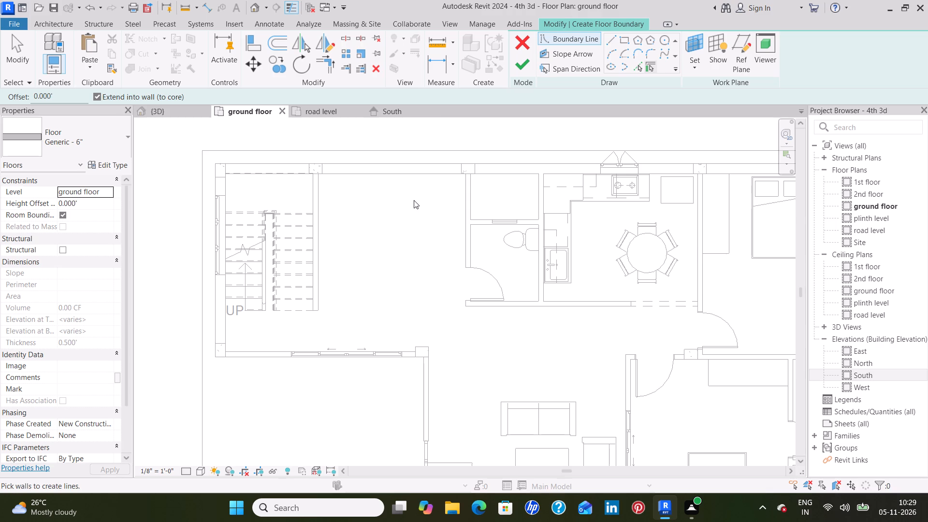
pyautogui.click(561, 38)
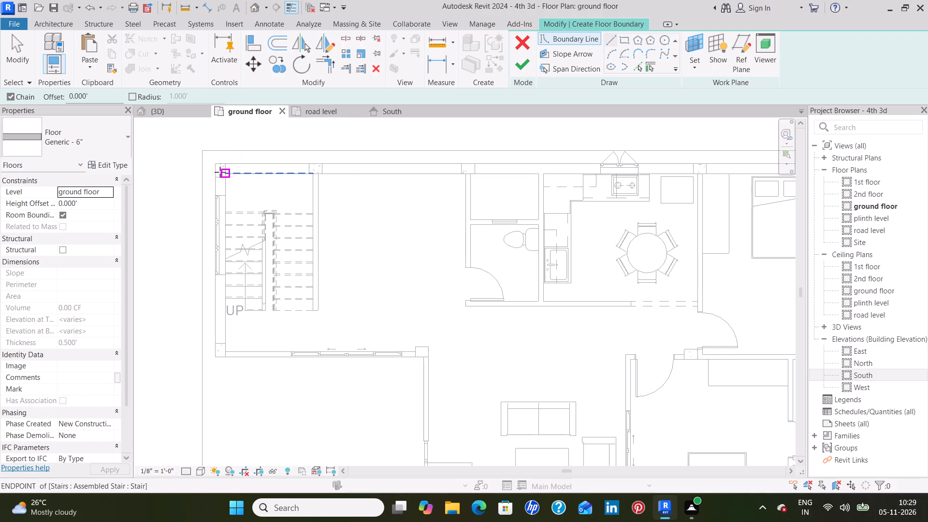
pyautogui.scroll(3, 216, 164)
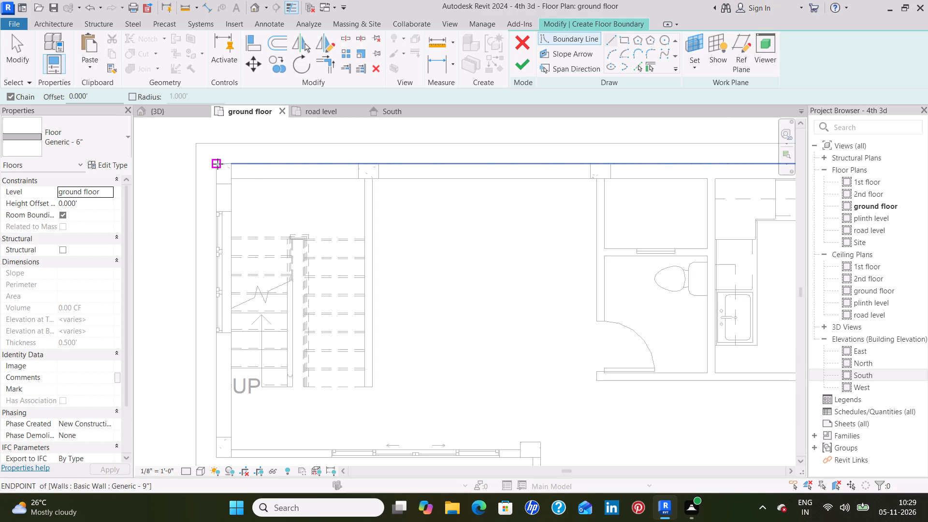
pyautogui.click(216, 164)
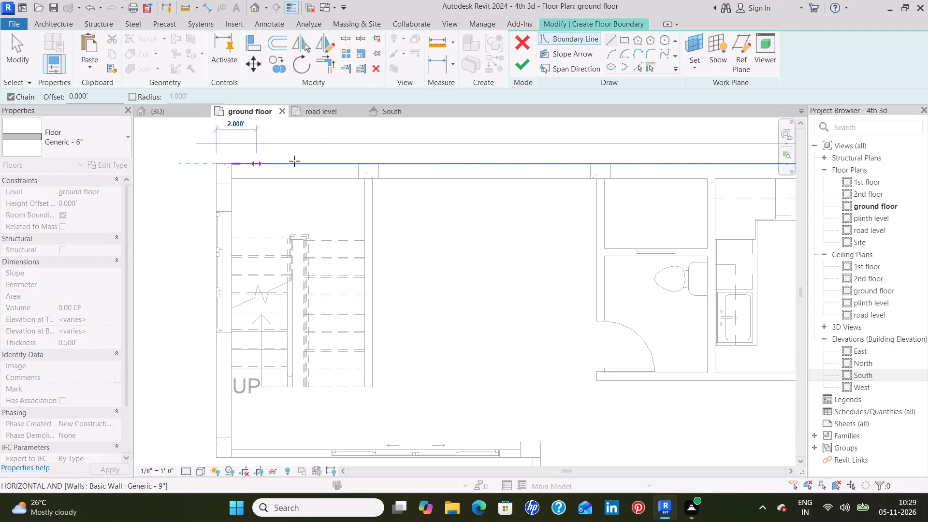
pyautogui.moveTo(563, 155); pyautogui.dragTo(278, 157, button='middle')
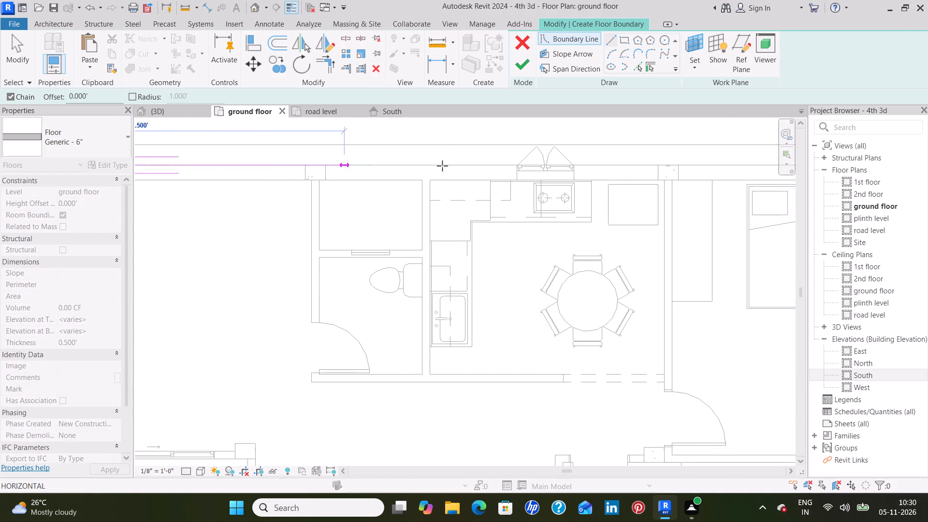
pyautogui.moveTo(630, 161); pyautogui.dragTo(267, 170, button='middle')
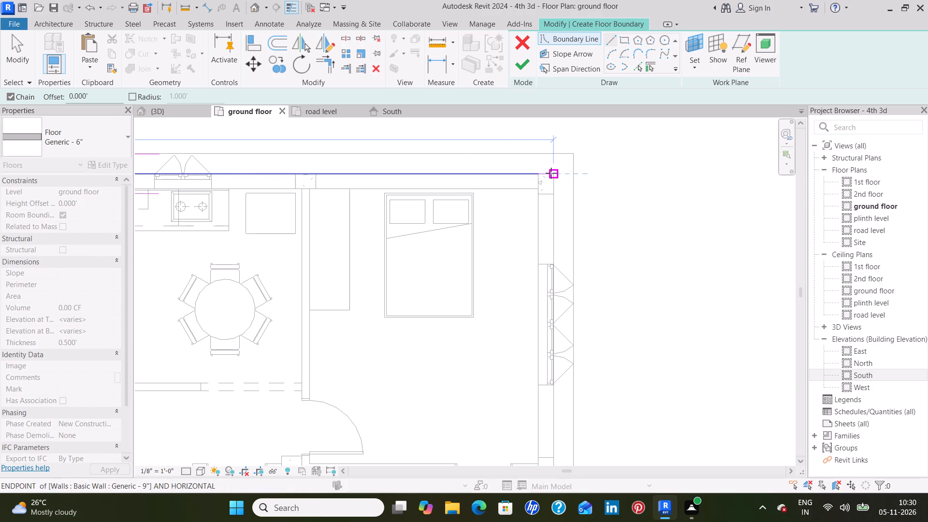
pyautogui.scroll(6, 551, 173)
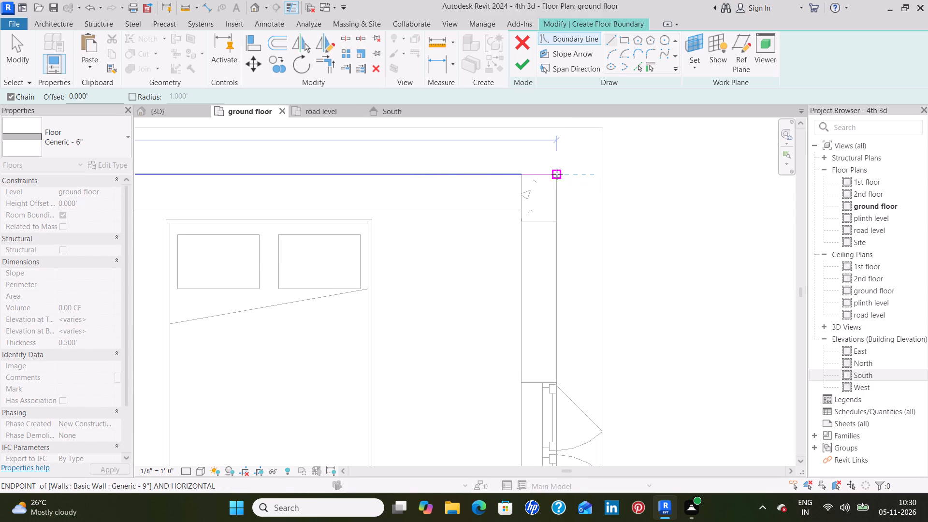
pyautogui.click(557, 174)
# Draw the east boundary line about 29.1 ft along the outer wall face to the corner beside the bathroom.
pyautogui.moveTo(550, 312); pyautogui.dragTo(521, 193, button='middle')
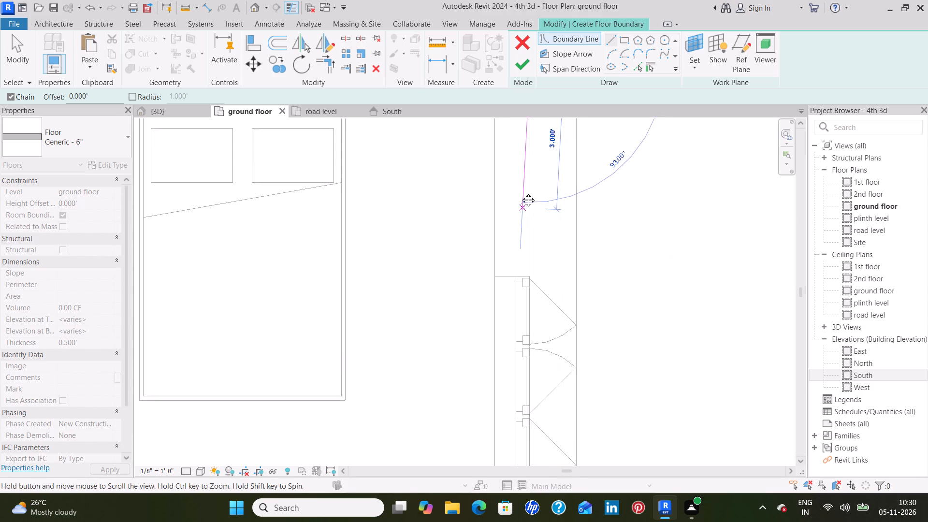
pyautogui.moveTo(521, 193); pyautogui.dragTo(520, 182, button='middle')
pyautogui.scroll(-10, 515, 185)
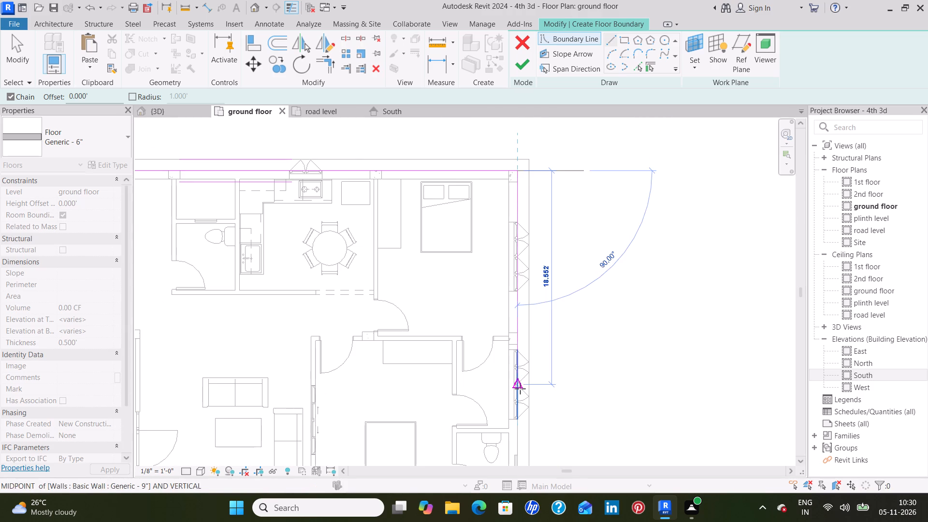
pyautogui.moveTo(522, 377); pyautogui.dragTo(522, 202, button='middle')
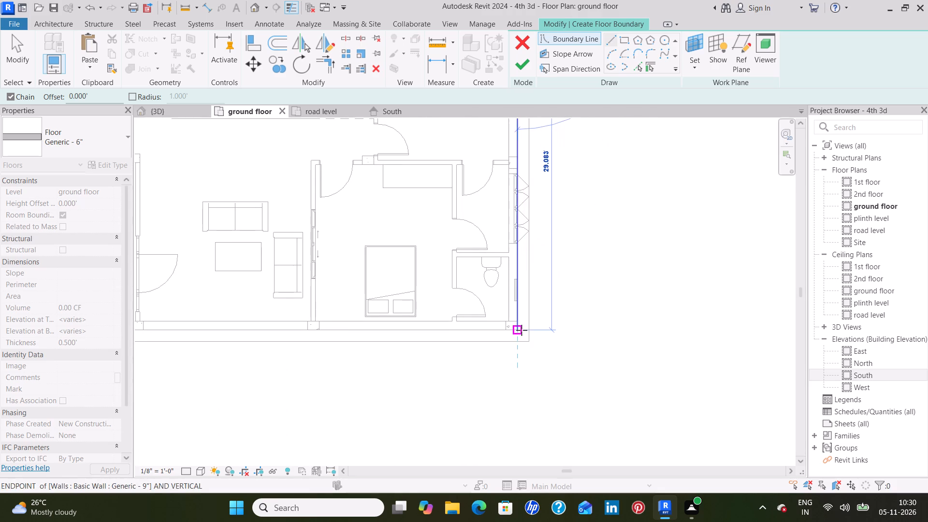
pyautogui.scroll(9, 521, 330)
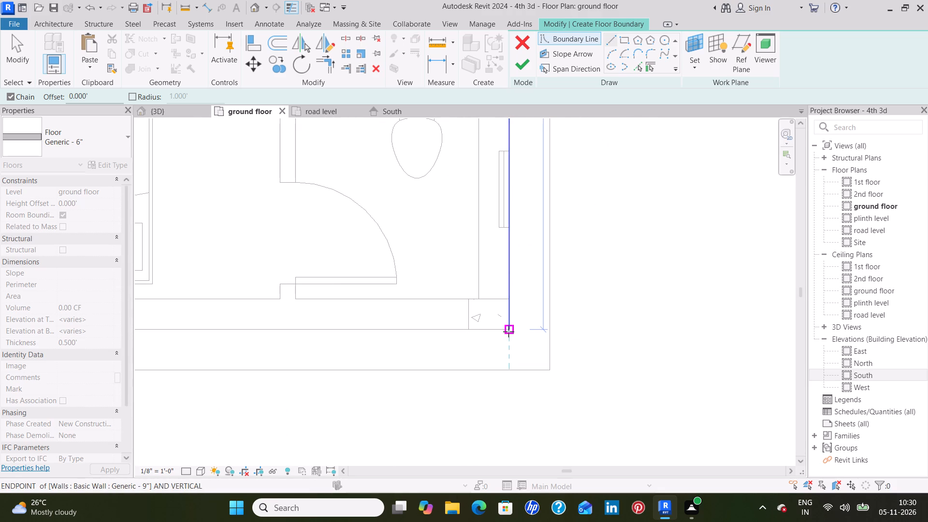
pyautogui.click(508, 329)
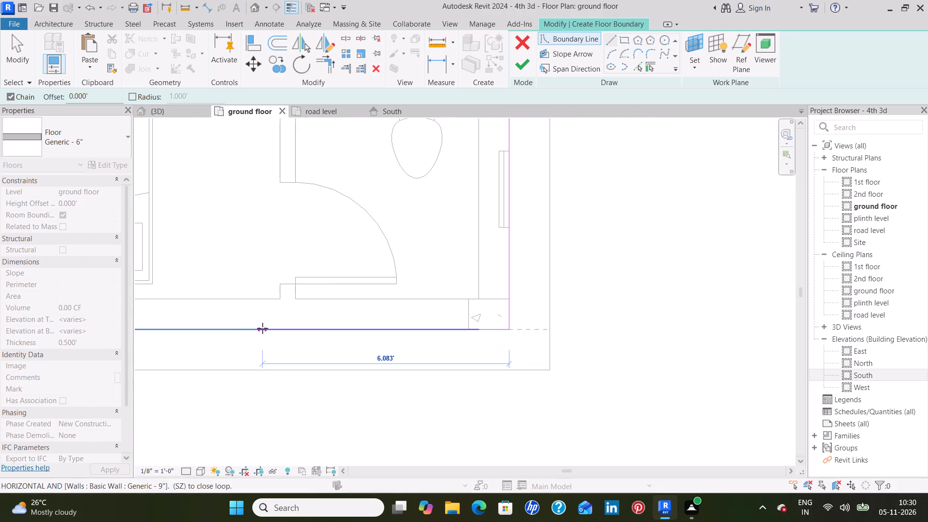
# Draw the south boundary line along the outer wall face to the far southwest column's outer corner.
pyautogui.moveTo(276, 328); pyautogui.dragTo(610, 325, button='middle')
pyautogui.moveTo(266, 327); pyautogui.dragTo(324, 325, button='middle')
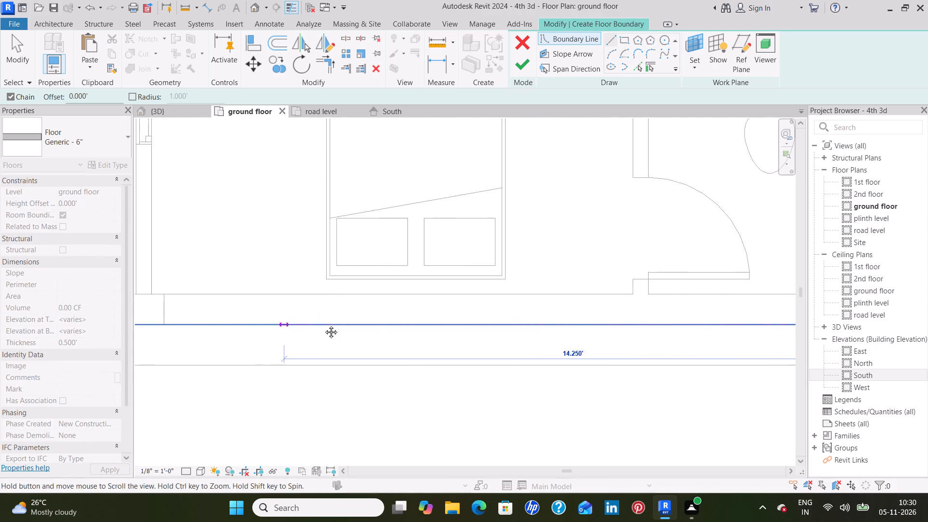
pyautogui.moveTo(324, 325); pyautogui.dragTo(559, 324, button='middle')
pyautogui.moveTo(295, 328); pyautogui.dragTo(573, 319, button='middle')
pyautogui.moveTo(305, 304); pyautogui.dragTo(605, 304, button='middle')
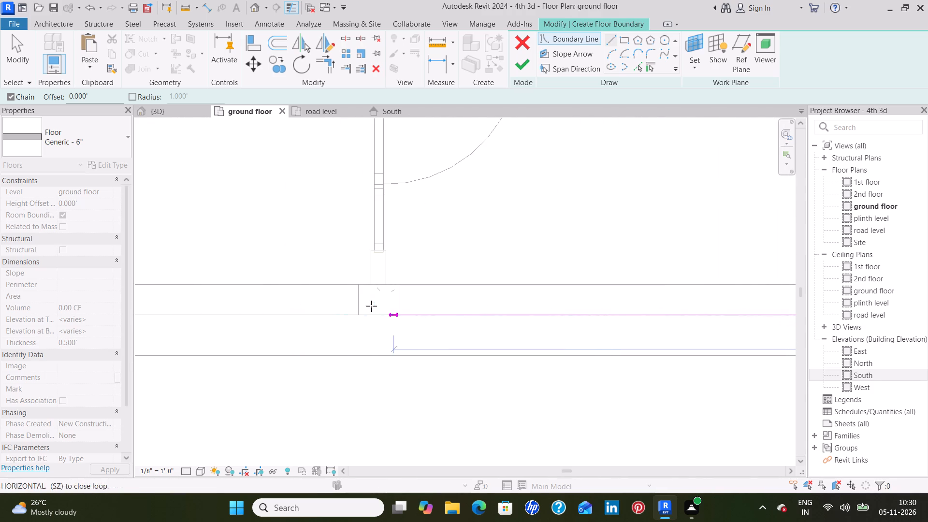
pyautogui.moveTo(362, 305); pyautogui.dragTo(586, 295, button='middle')
pyautogui.moveTo(287, 290); pyautogui.dragTo(670, 285, button='middle')
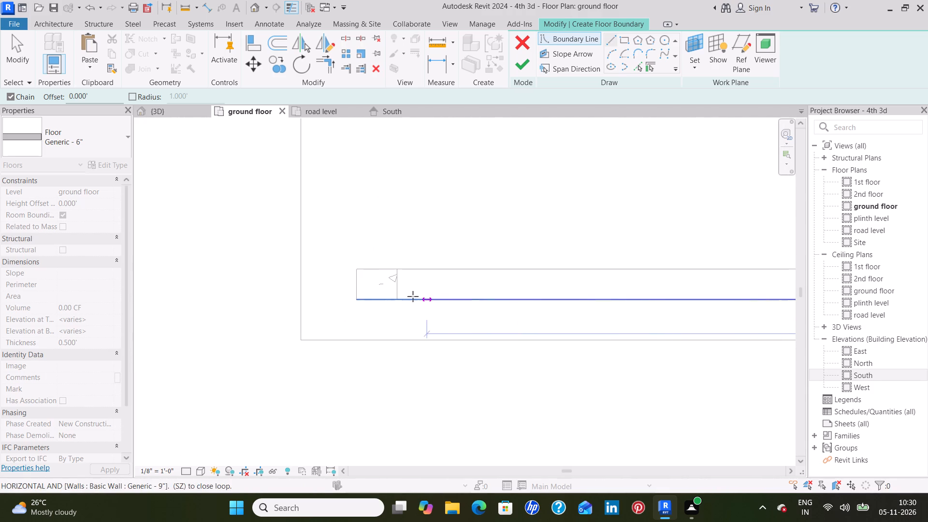
pyautogui.click(356, 299)
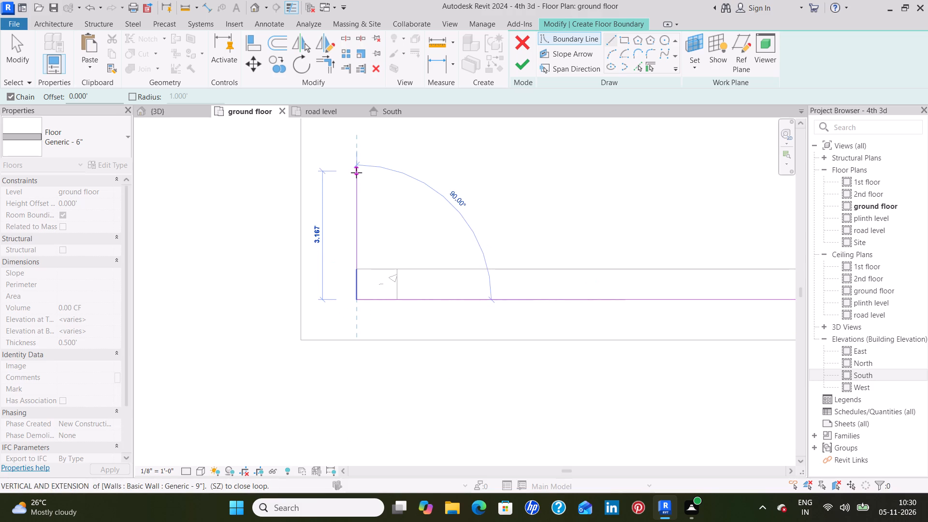
# Draw the west boundary line about 14.7 ft north from the southwest corner to the underside of the column below the stairs.
pyautogui.moveTo(358, 178); pyautogui.dragTo(316, 256, button='middle')
pyautogui.scroll(-1, 329, 227)
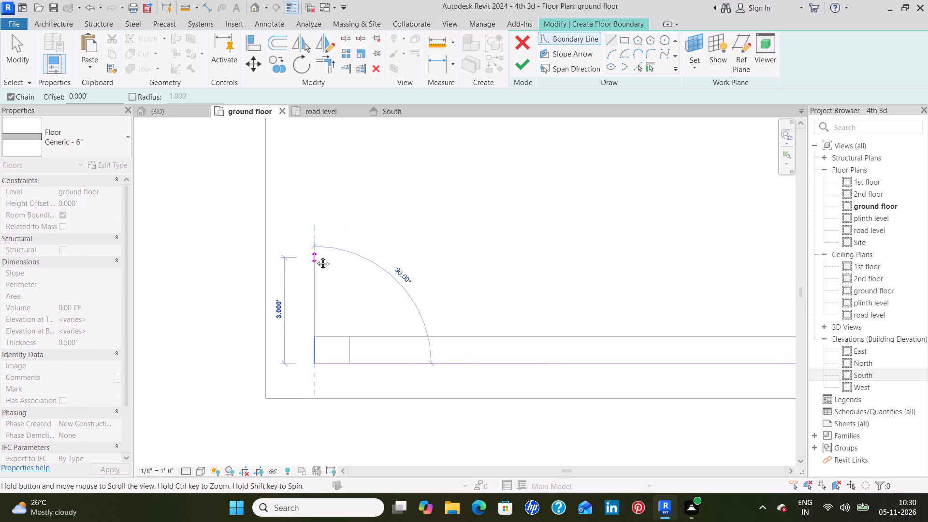
pyautogui.moveTo(316, 256); pyautogui.dragTo(316, 258, button='middle')
pyautogui.scroll(-4, 315, 260)
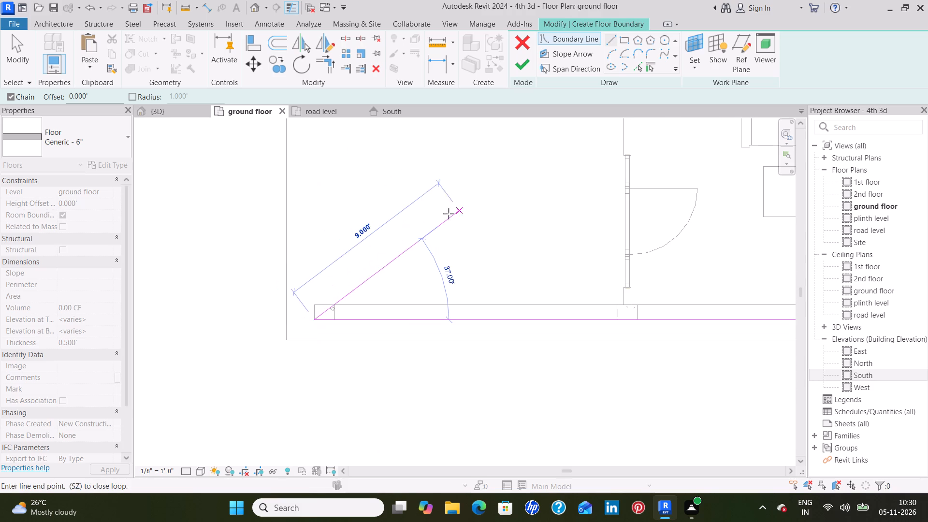
pyautogui.moveTo(427, 218); pyautogui.dragTo(393, 298, button='middle')
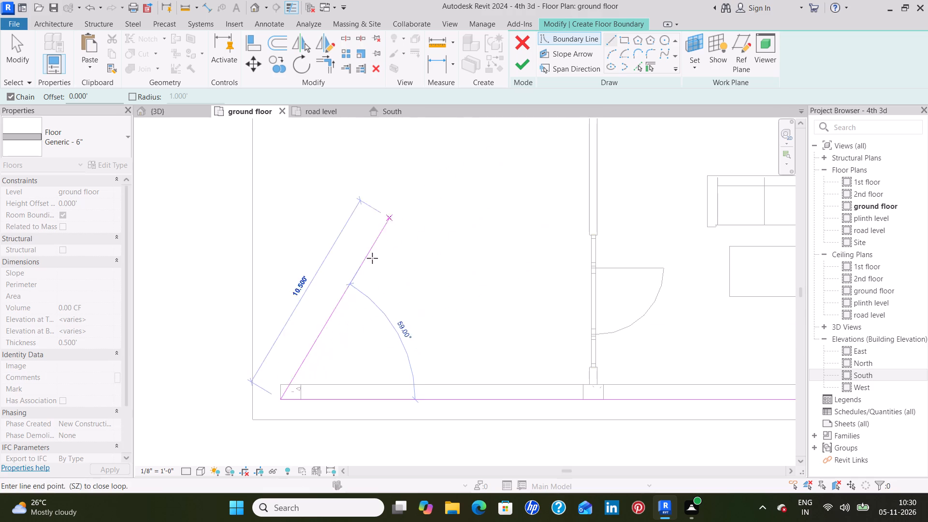
pyautogui.scroll(-3, 487, 246)
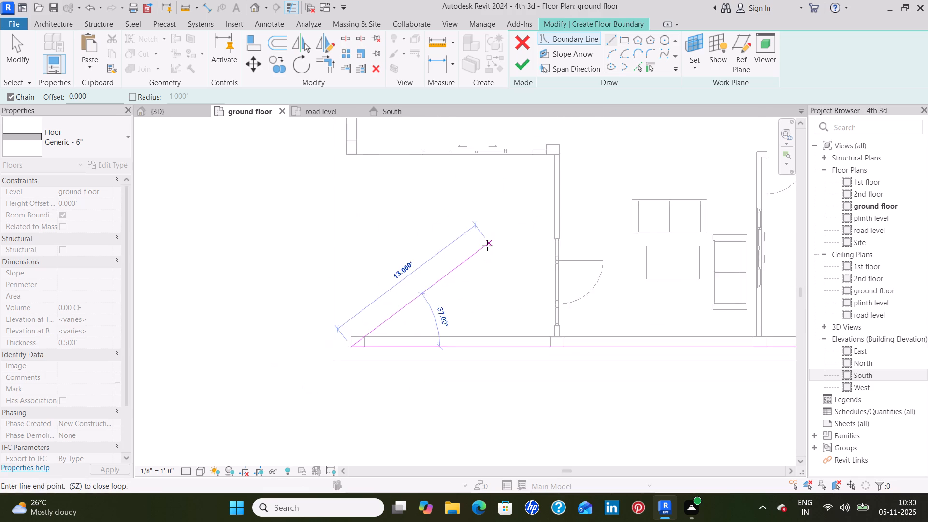
pyautogui.scroll(-1, 487, 246)
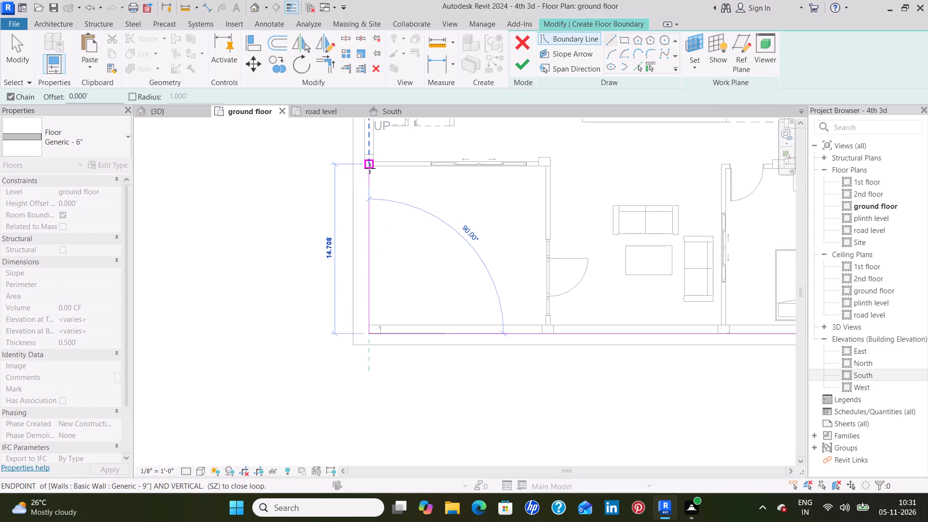
pyautogui.moveTo(370, 168); pyautogui.dragTo(364, 266, button='middle')
pyautogui.scroll(8, 362, 267)
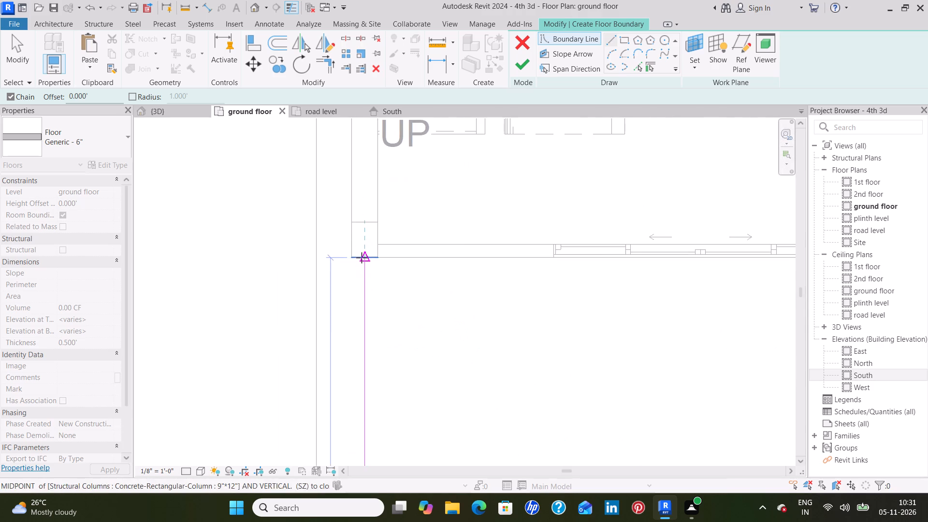
pyautogui.scroll(8, 362, 258)
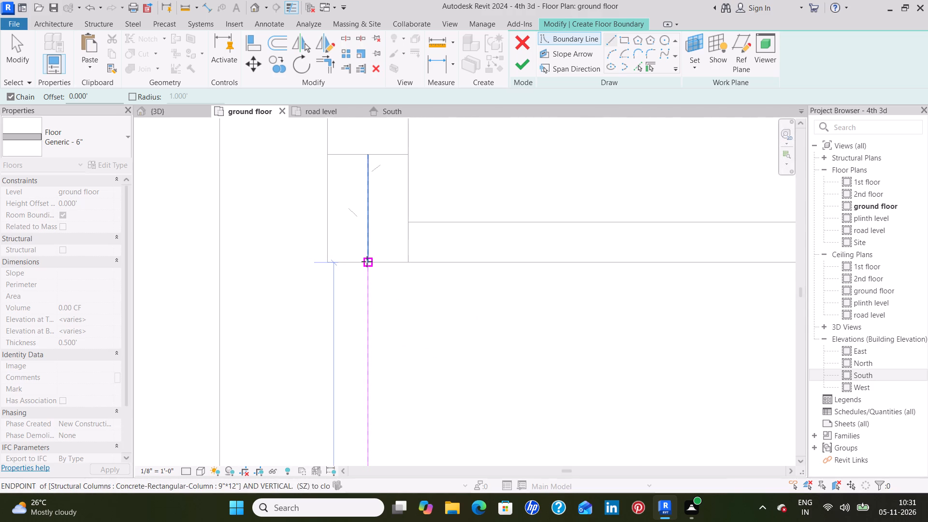
pyautogui.click(367, 261)
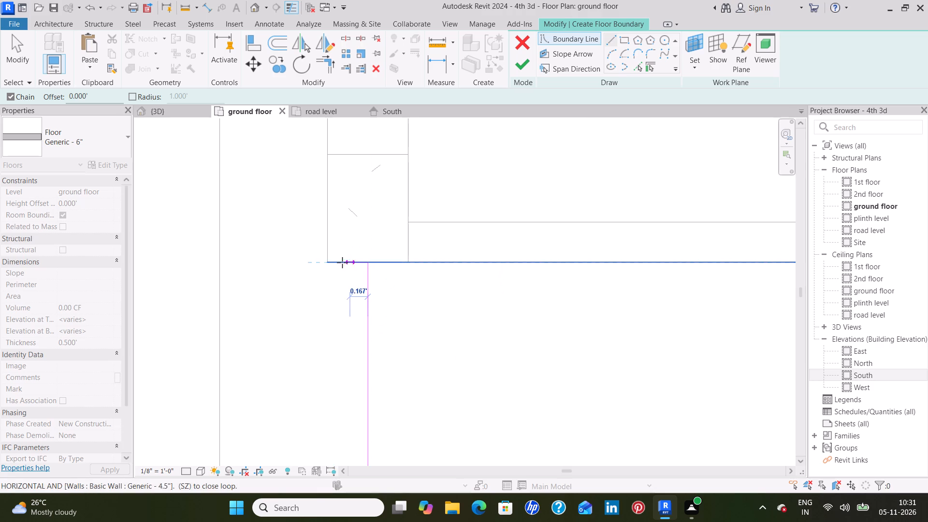
# Jog the boundary about 0.375 ft to that column's outer corner and close the loop along the stair wall's outer face.
pyautogui.click(329, 262)
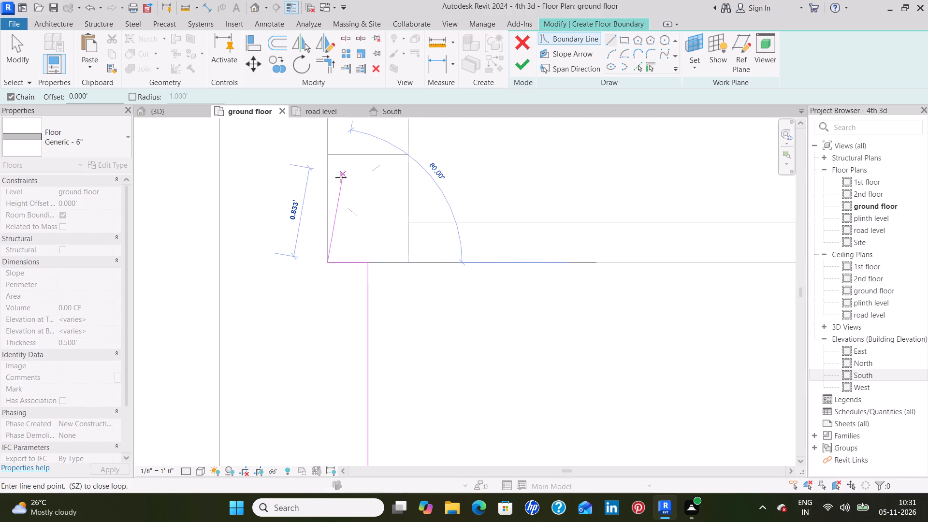
pyautogui.moveTo(341, 177); pyautogui.dragTo(340, 277, button='middle')
pyautogui.scroll(-7, 340, 279)
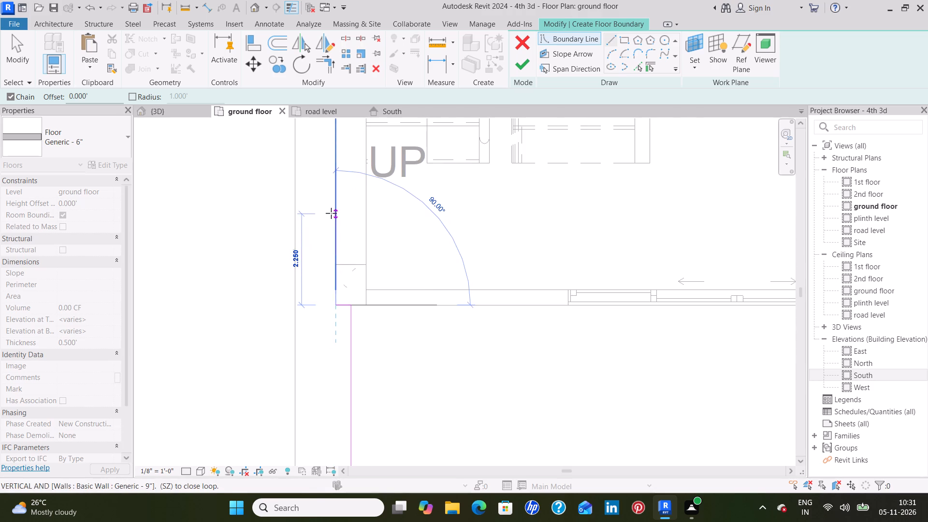
pyautogui.moveTo(331, 223); pyautogui.dragTo(331, 335, button='middle')
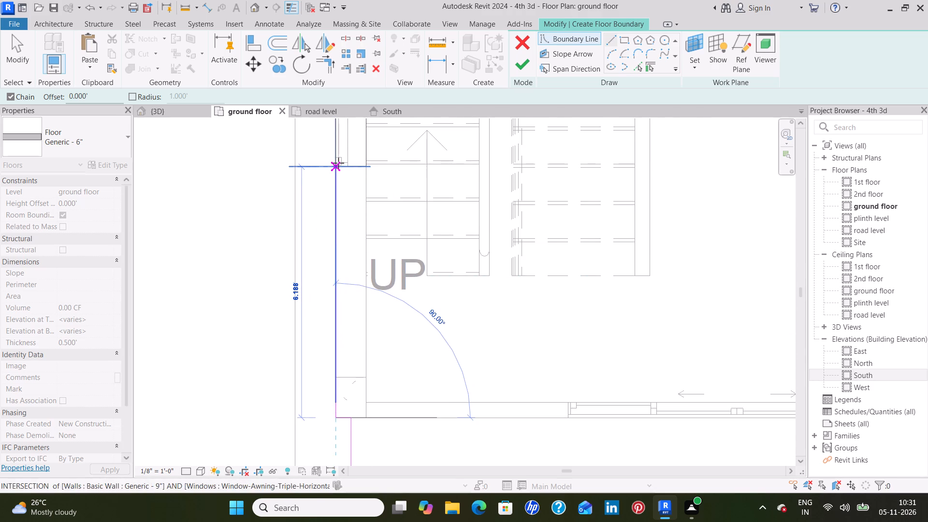
pyautogui.moveTo(338, 163); pyautogui.dragTo(316, 359, button='middle')
pyautogui.moveTo(314, 183); pyautogui.dragTo(304, 276, button='middle')
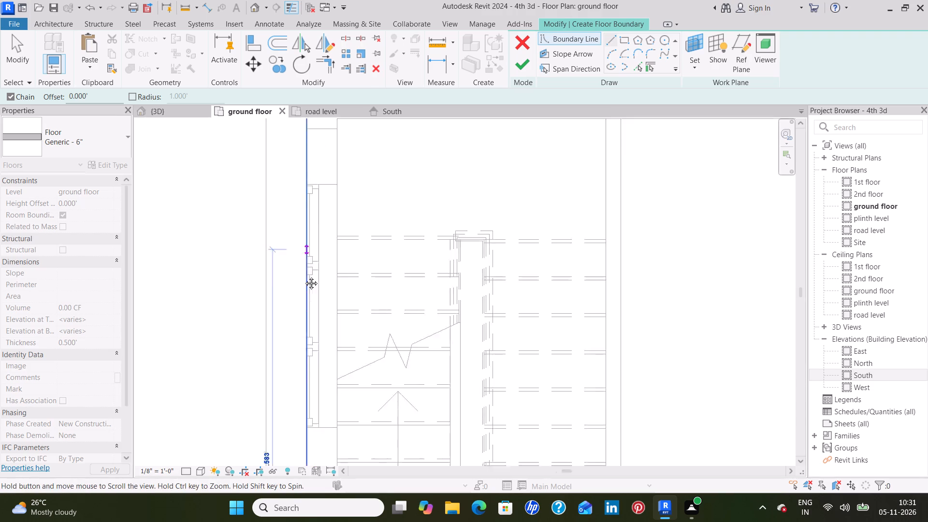
pyautogui.moveTo(304, 276); pyautogui.dragTo(291, 375, button='middle')
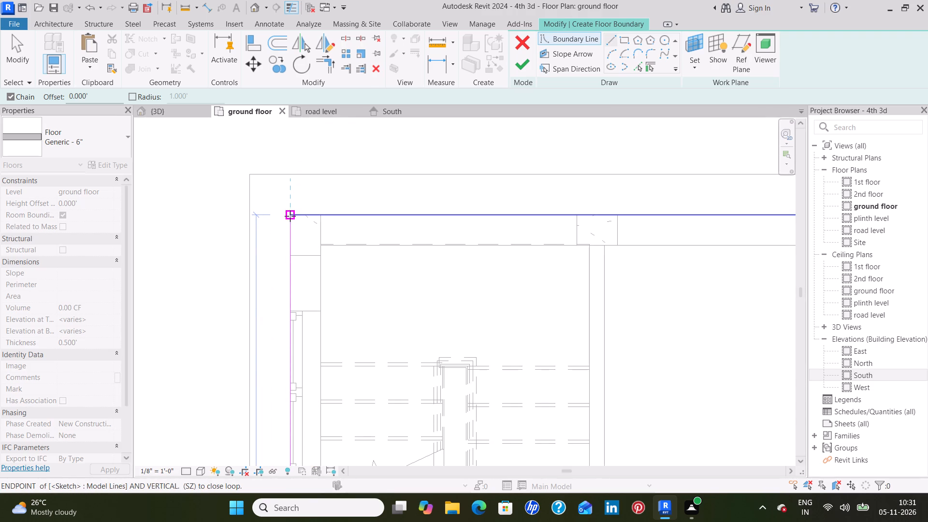
pyautogui.click(290, 213)
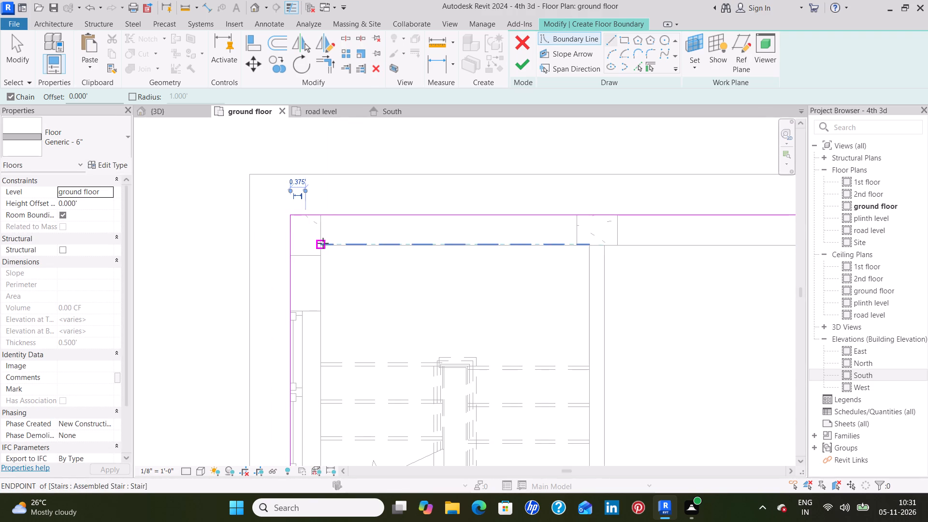
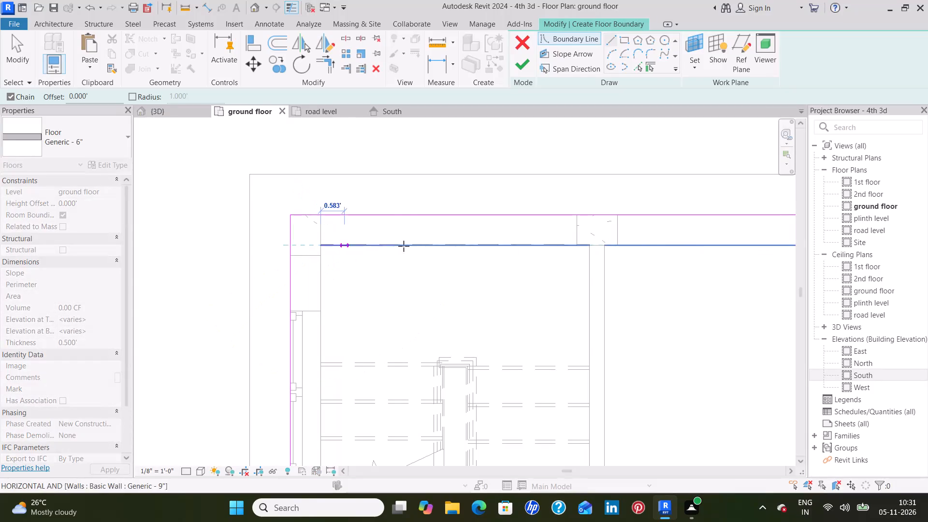
# Complete the closed rectangular stair-opening loop, about 6.625' wide, inside the floor boundary and finish the Generic - 6" floor.
pyautogui.click(589, 246)
pyautogui.moveTo(584, 391); pyautogui.dragTo(583, 377, button='middle')
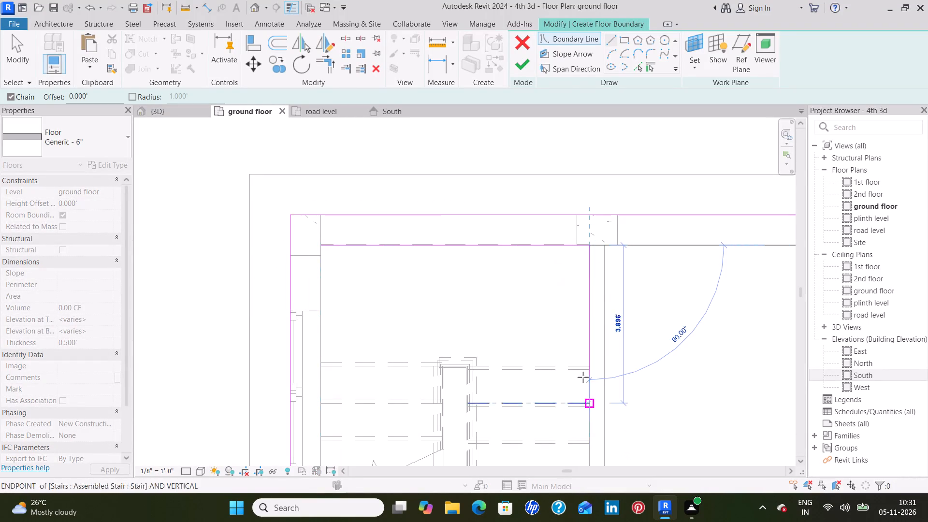
pyautogui.moveTo(583, 377); pyautogui.dragTo(579, 246, button='middle')
pyautogui.moveTo(584, 370); pyautogui.dragTo(578, 253, button='middle')
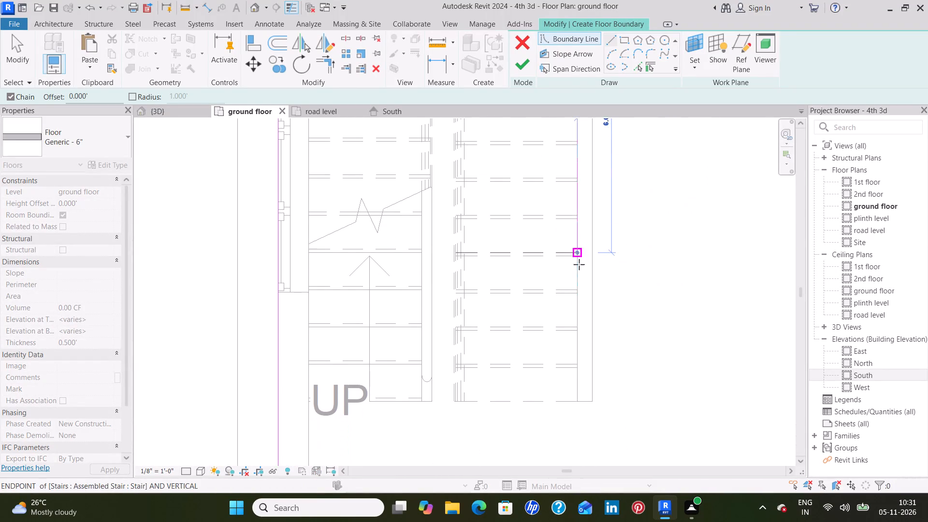
pyautogui.click(577, 402)
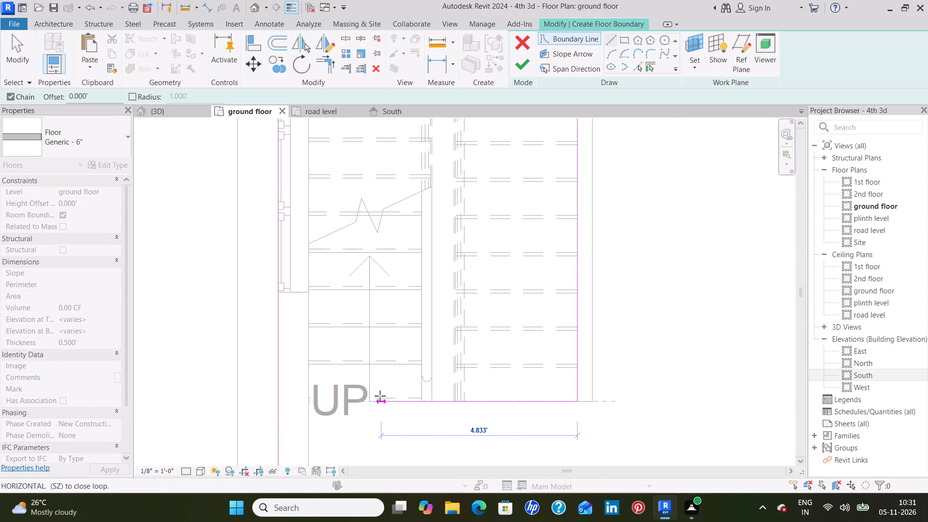
pyautogui.click(307, 401)
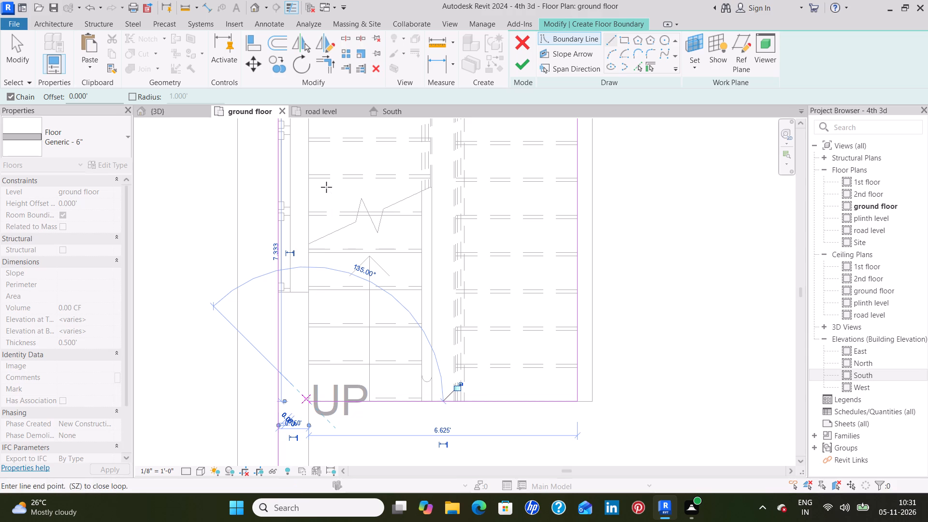
pyautogui.moveTo(329, 189); pyautogui.dragTo(357, 356, button='middle')
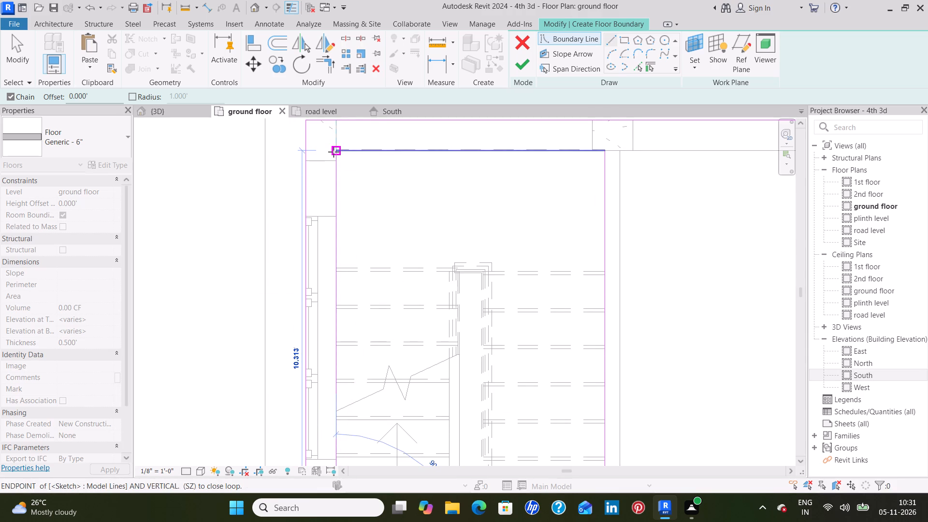
pyautogui.click(335, 151)
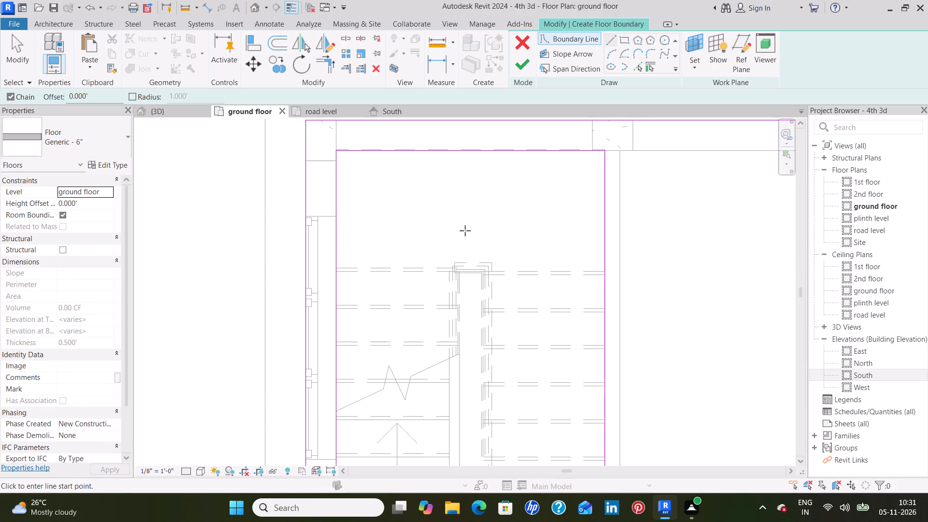
pyautogui.click(527, 68)
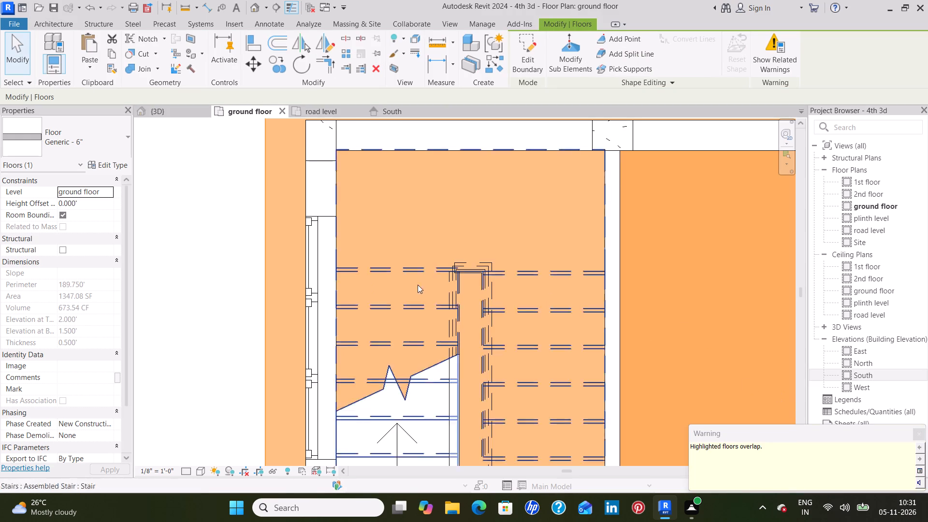
# Set the new floor's level constraint to 1st floor and apply it.
pyautogui.click(111, 189)
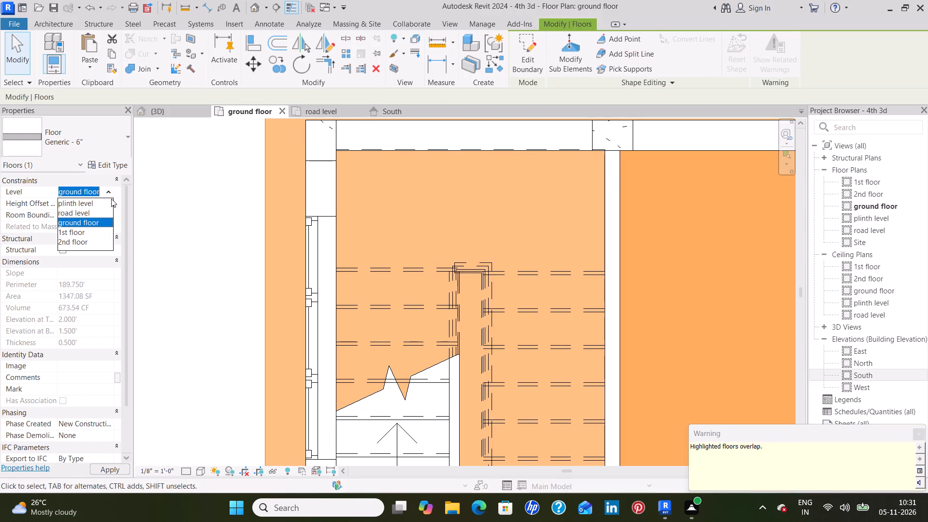
pyautogui.click(88, 232)
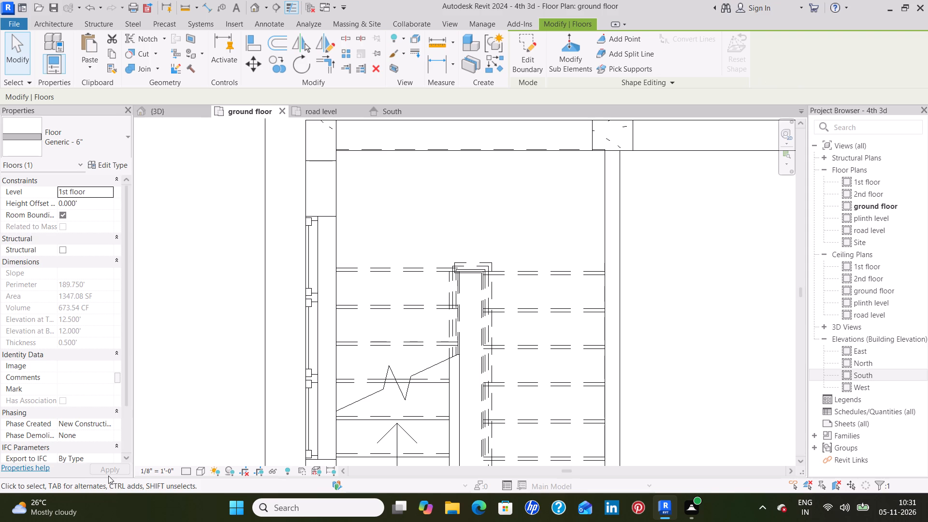
pyautogui.click(108, 471)
# Examine the floor slab and stair opening from several sides in the 3D view.
pyautogui.click(171, 116)
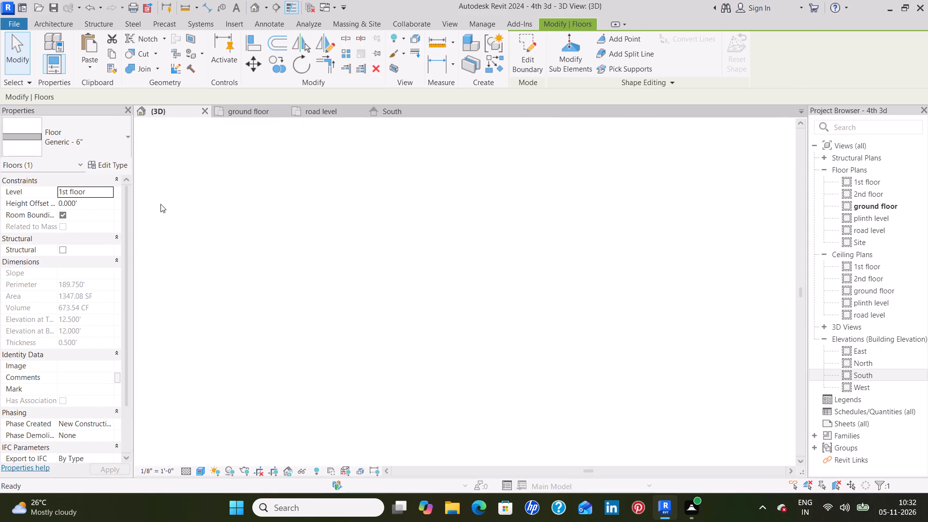
pyautogui.click(420, 390)
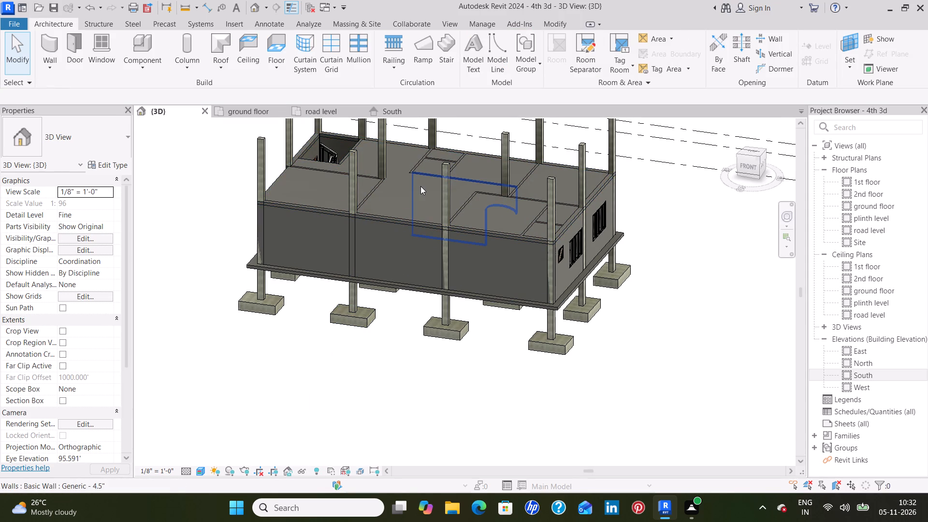
pyautogui.keyDown('shift'); pyautogui.moveTo(421, 185); pyautogui.dragTo(565, 238, button='middle'); pyautogui.keyUp('shift')
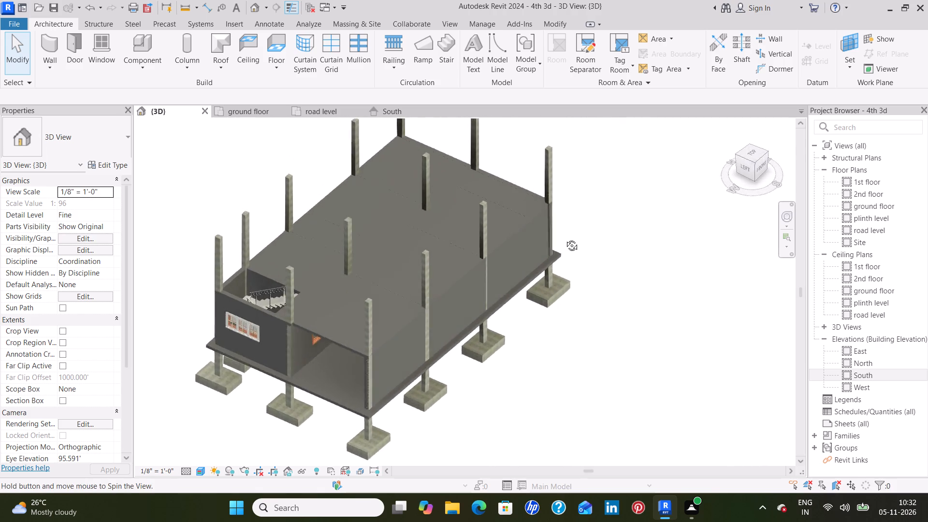
pyautogui.keyDown('shift'); pyautogui.moveTo(565, 238); pyautogui.dragTo(623, 157, button='middle'); pyautogui.keyUp('shift')
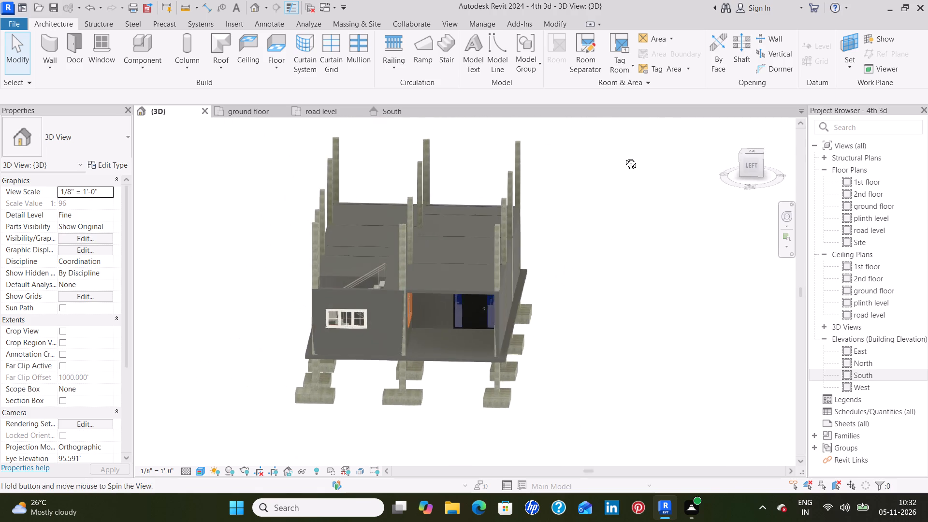
pyautogui.keyDown('shift'); pyautogui.moveTo(623, 157); pyautogui.dragTo(627, 146, button='middle'); pyautogui.keyUp('shift')
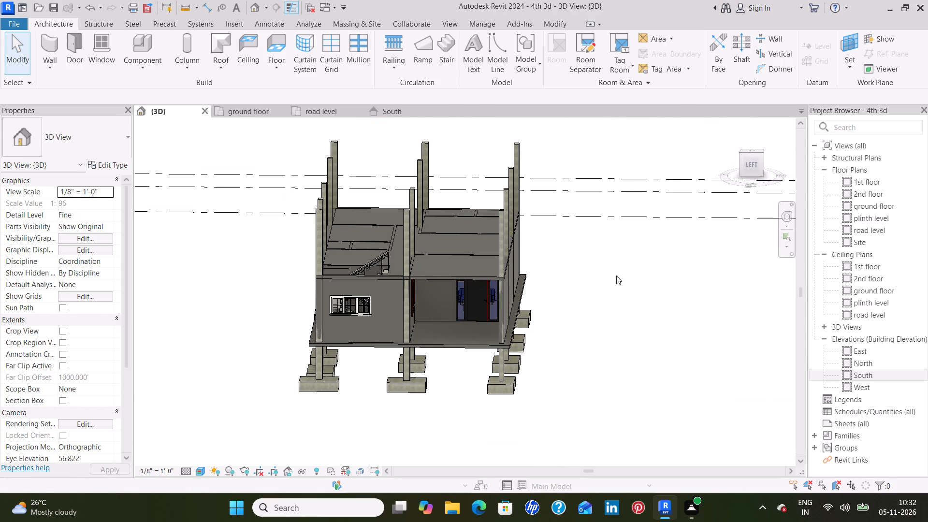
pyautogui.click(728, 126)
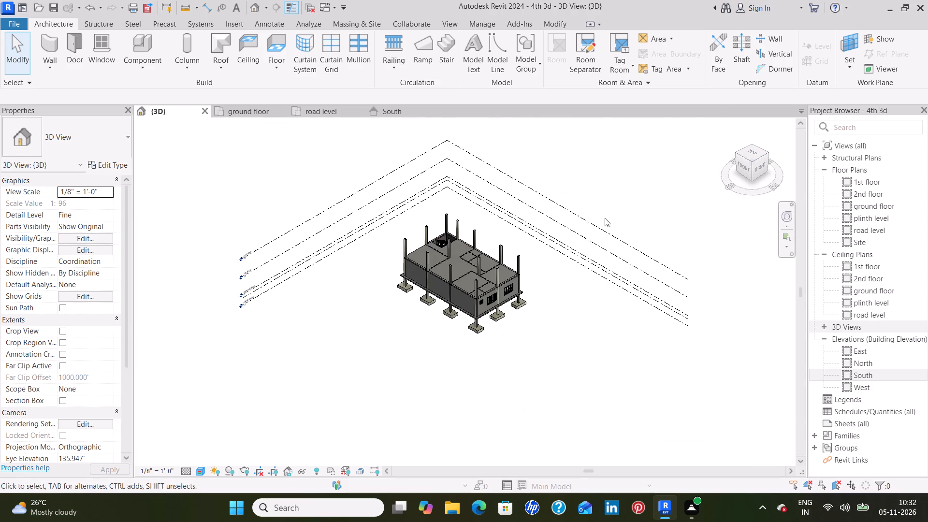
# In the South elevation, add a level offset 10'6" above the 2nd floor level by picking that level line.
pyautogui.doubleClick(400, 116)
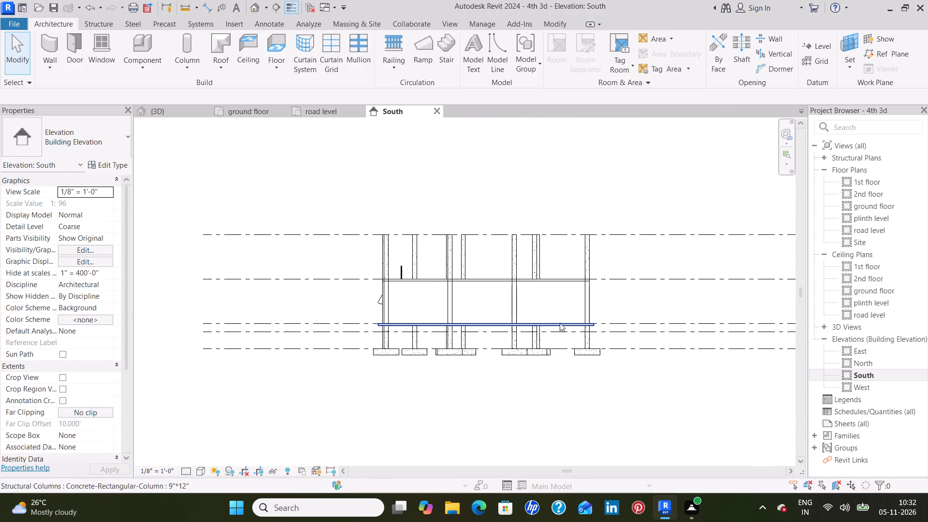
pyautogui.moveTo(545, 249); pyautogui.dragTo(528, 217, button='middle')
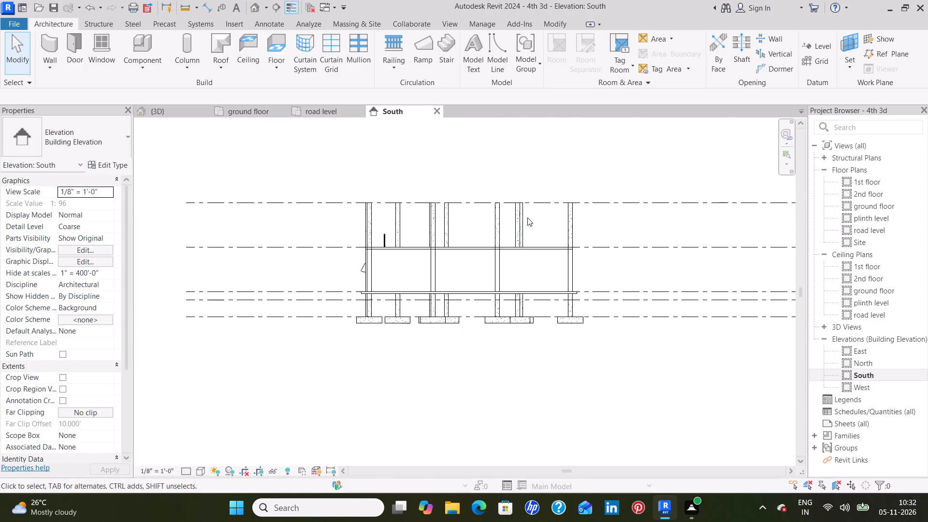
pyautogui.moveTo(603, 169); pyautogui.dragTo(499, 277, button='middle')
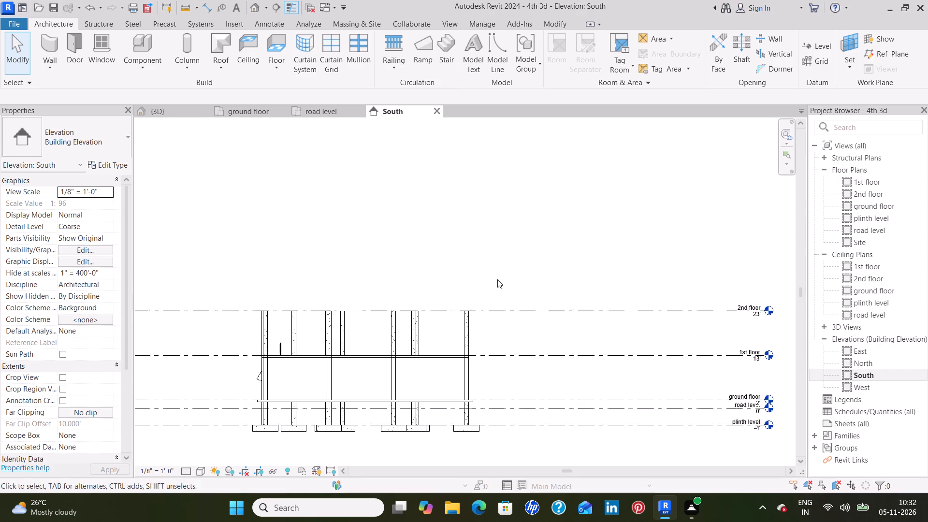
pyautogui.scroll(-3, 497, 279)
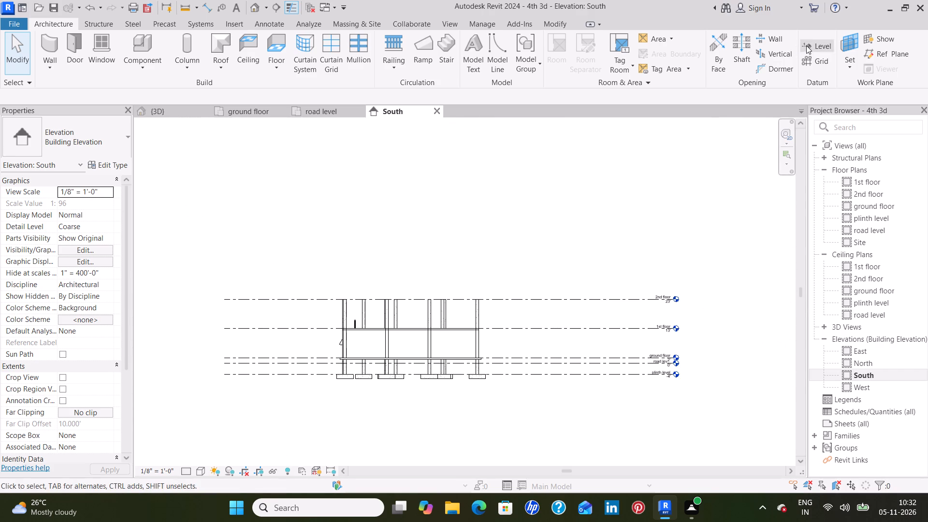
pyautogui.click(809, 45)
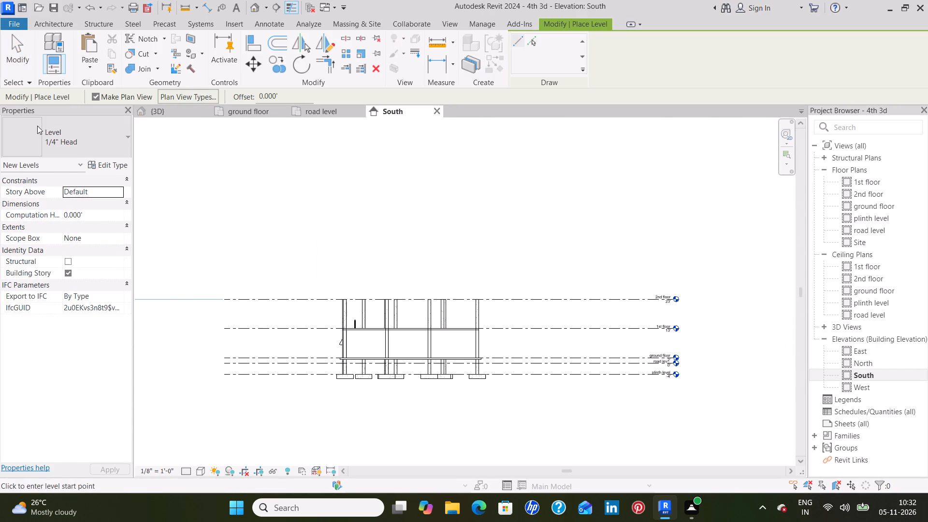
pyautogui.click(285, 99)
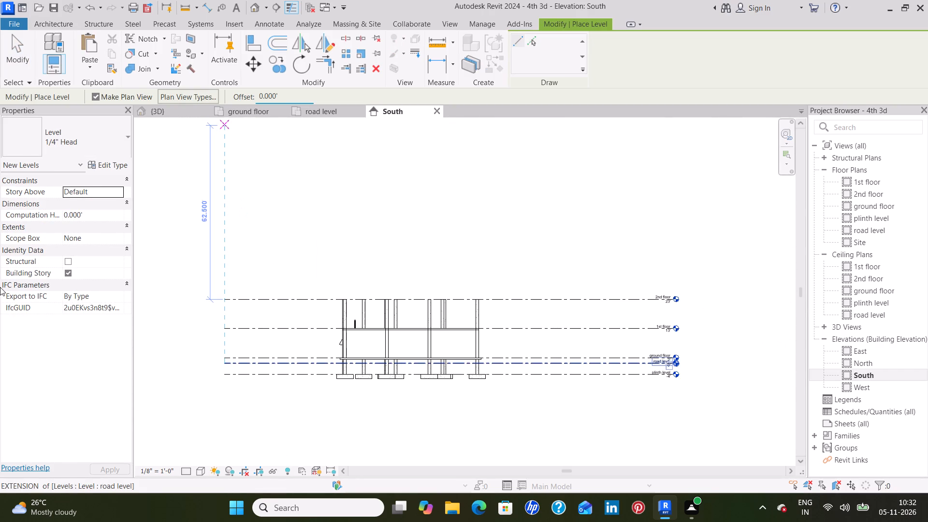
pyautogui.press('BackSpace')
pyautogui.press('BackSpace')
pyautogui.press('BackSpace')
pyautogui.press('BackSpace')
pyautogui.press('BackSpace')
pyautogui.press('BackSpace')
pyautogui.press('1')
pyautogui.write("0'6")
pyautogui.hotkey('shift', '"')
pyautogui.press('Return')
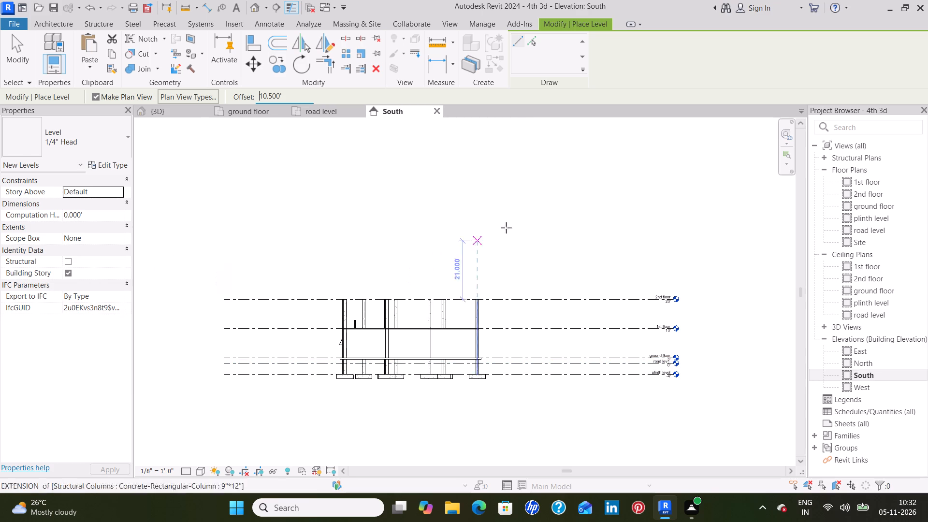
pyautogui.click(529, 40)
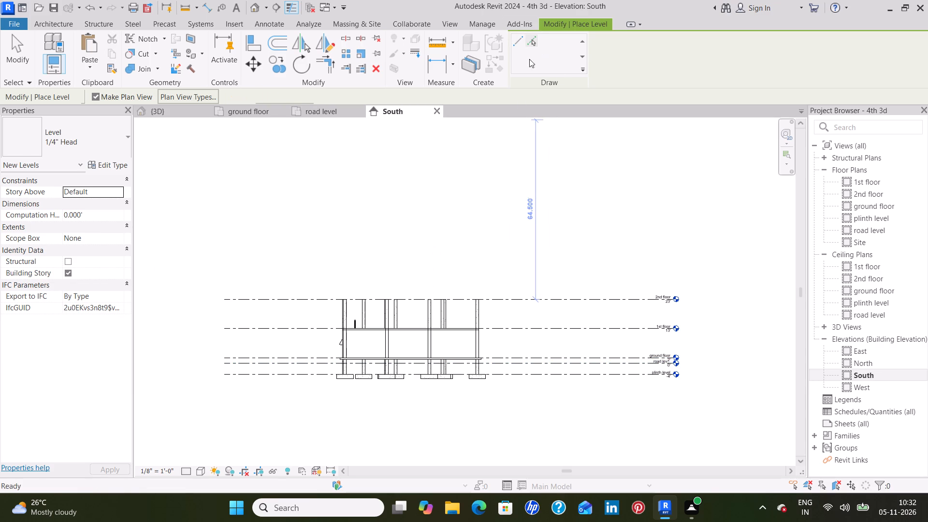
pyautogui.click(532, 298)
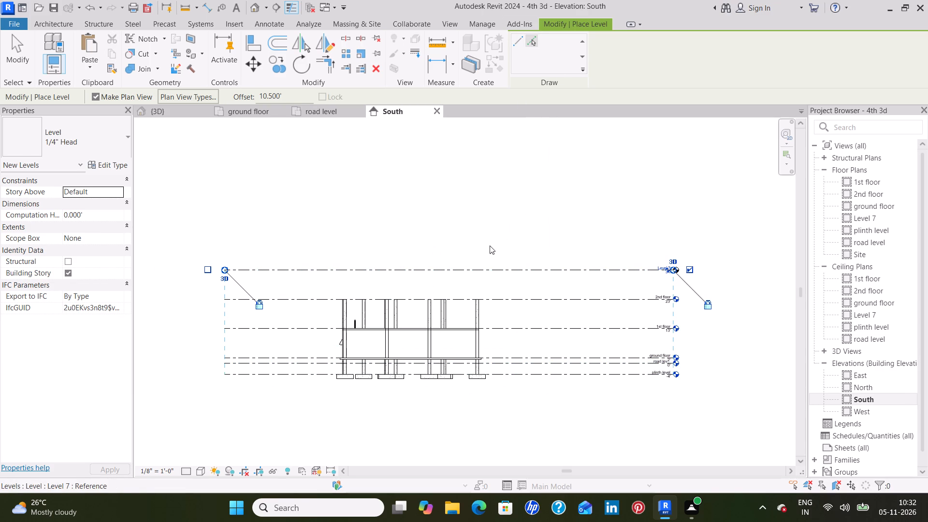
pyautogui.press('Escape')
pyautogui.scroll(2, 670, 264)
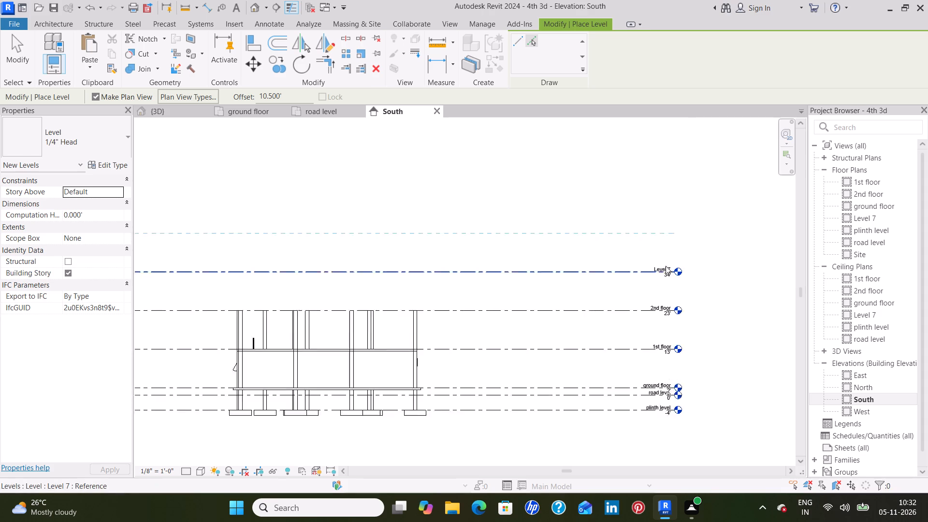
pyautogui.scroll(7, 666, 266)
pyautogui.press('Escape')
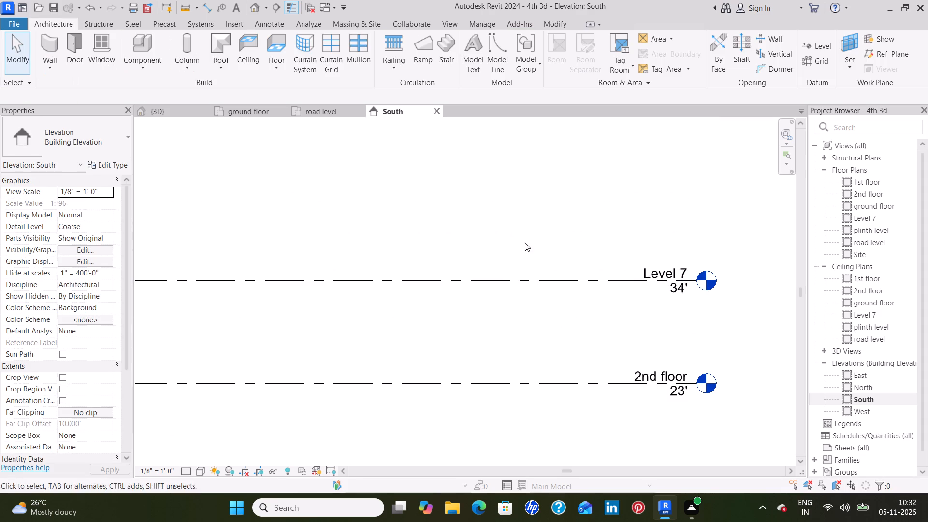
# Rename the new level above the 2nd floor as terase, renaming its corresponding views too.
pyautogui.doubleClick(651, 270)
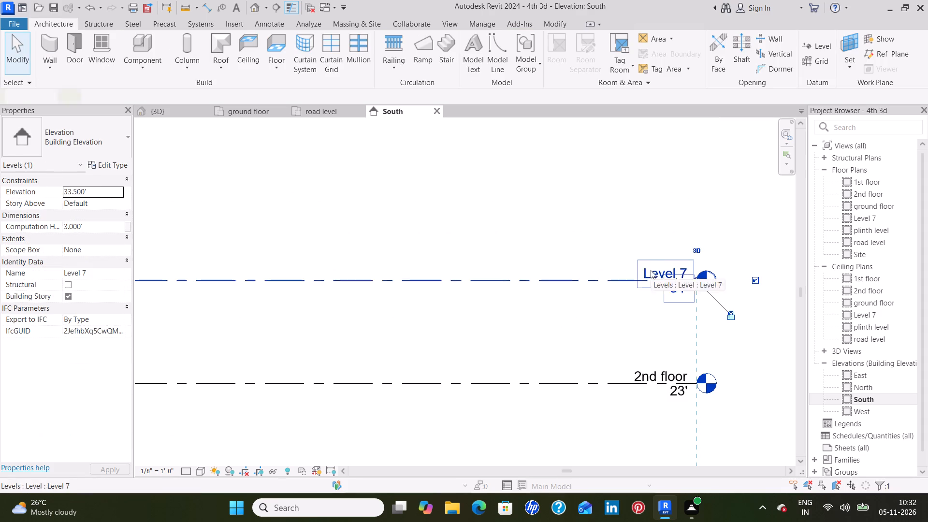
pyautogui.press('BackSpace')
pyautogui.press('BackSpace')
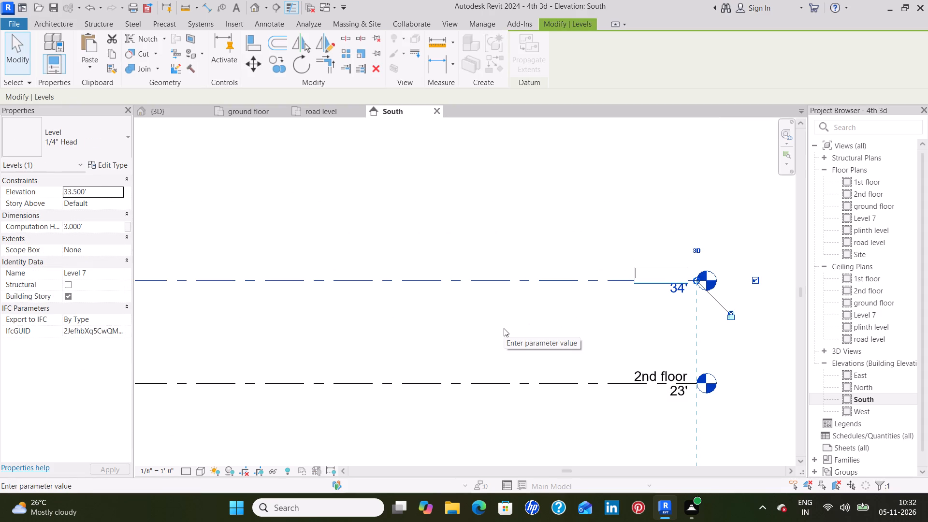
pyautogui.press('t')
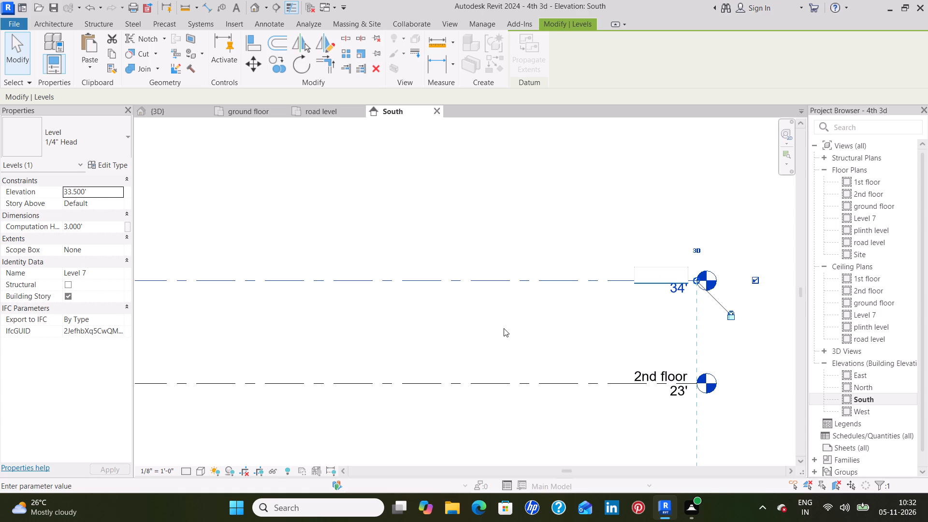
pyautogui.write('erac')
pyautogui.press('BackSpace')
pyautogui.press('e')
pyautogui.press('c')
pyautogui.press('BackSpace')
pyautogui.press('BackSpace')
pyautogui.write('ce')
pyautogui.press('BackSpace')
pyautogui.press('BackSpace')
pyautogui.write('se')
pyautogui.click(621, 253)
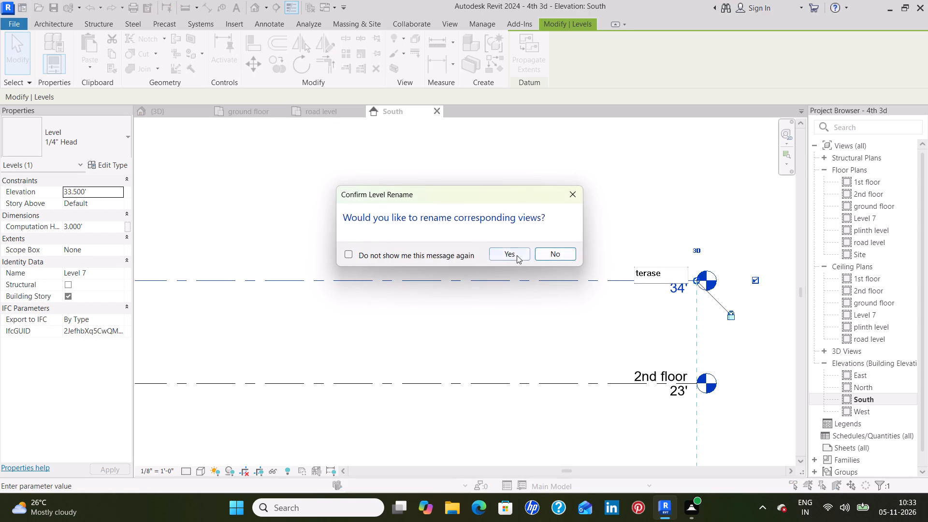
pyautogui.click(515, 254)
pyautogui.scroll(-4, 538, 312)
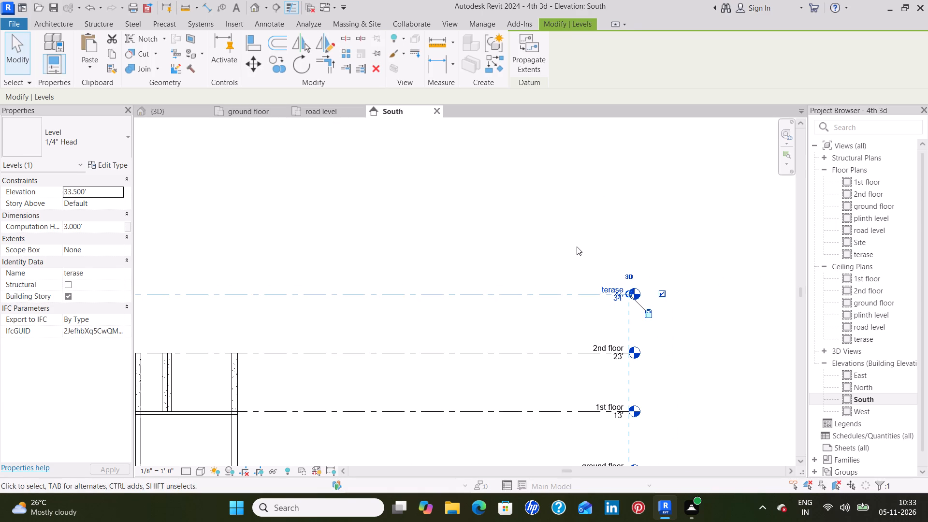
pyautogui.click(531, 243)
# Set the top level of all 9"*12" concrete rectangular columns in the entire project to terase.
pyautogui.scroll(-1, 333, 266)
pyautogui.moveTo(333, 266); pyautogui.dragTo(396, 250, button='middle')
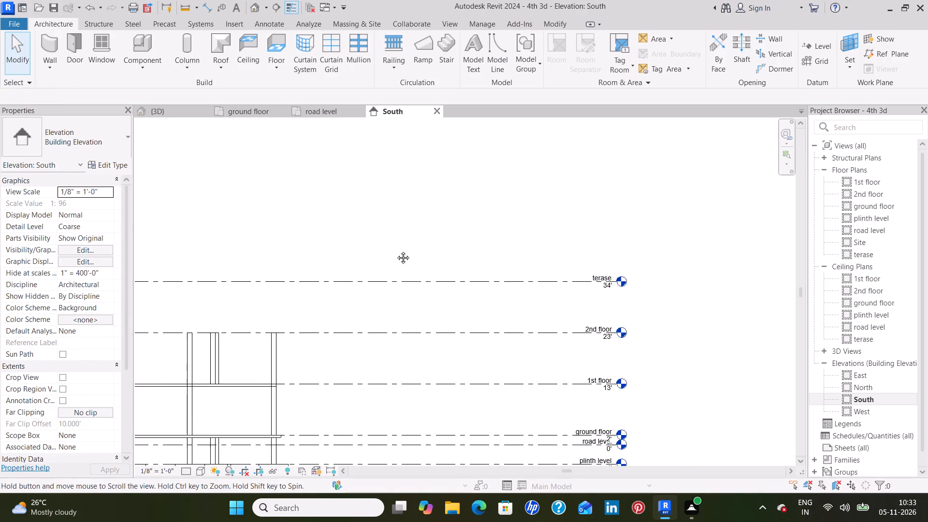
pyautogui.moveTo(396, 250); pyautogui.dragTo(588, 238, button='middle')
pyautogui.click(502, 339)
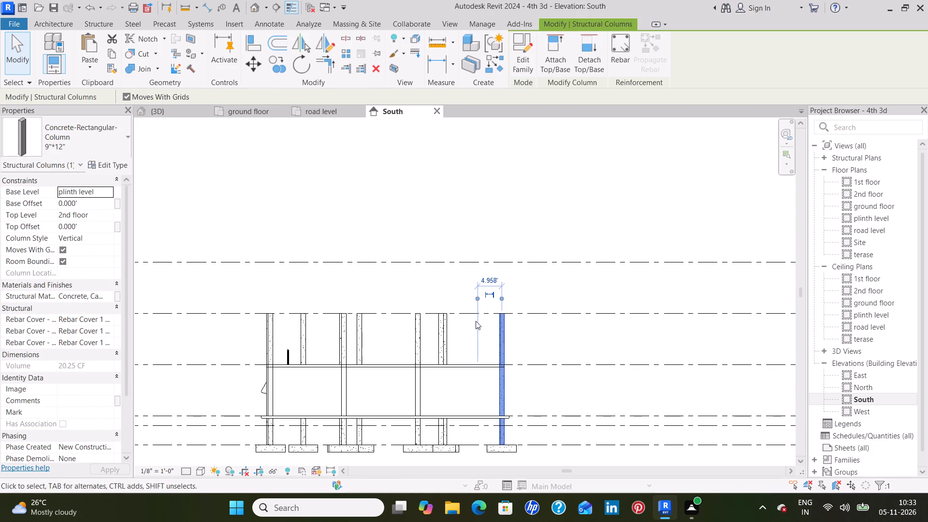
pyautogui.rightClick(523, 325)
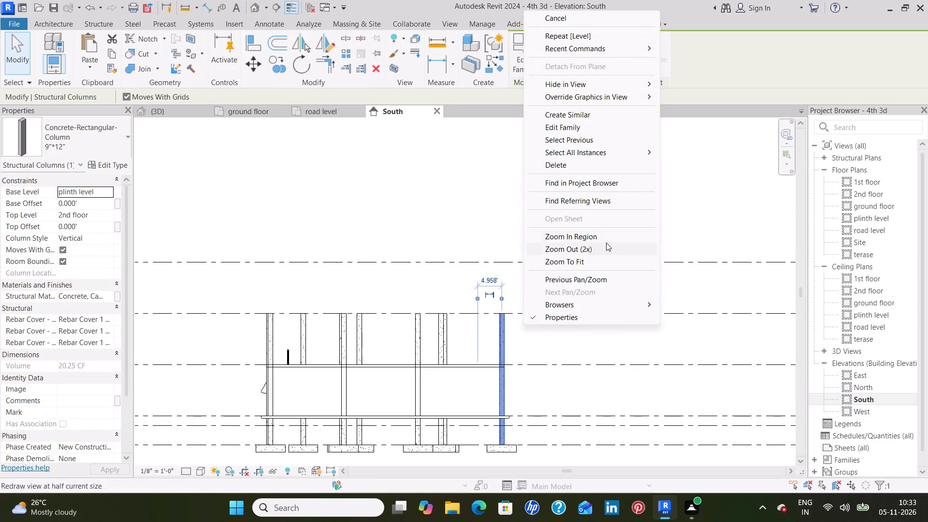
pyautogui.click(615, 155)
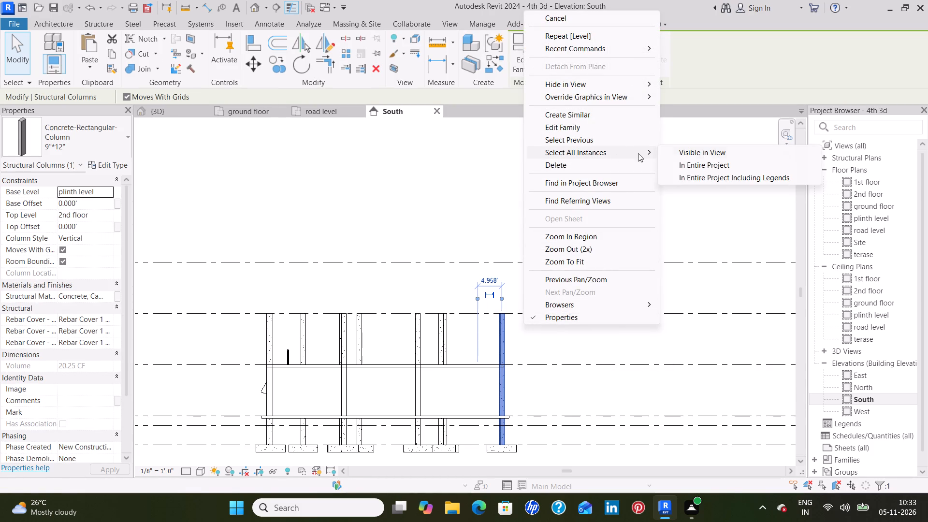
pyautogui.click(708, 165)
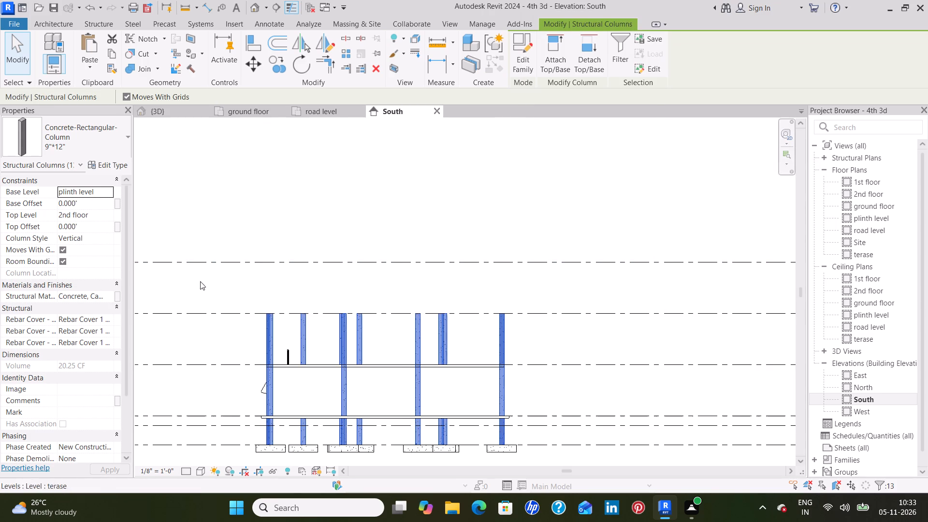
pyautogui.click(111, 212)
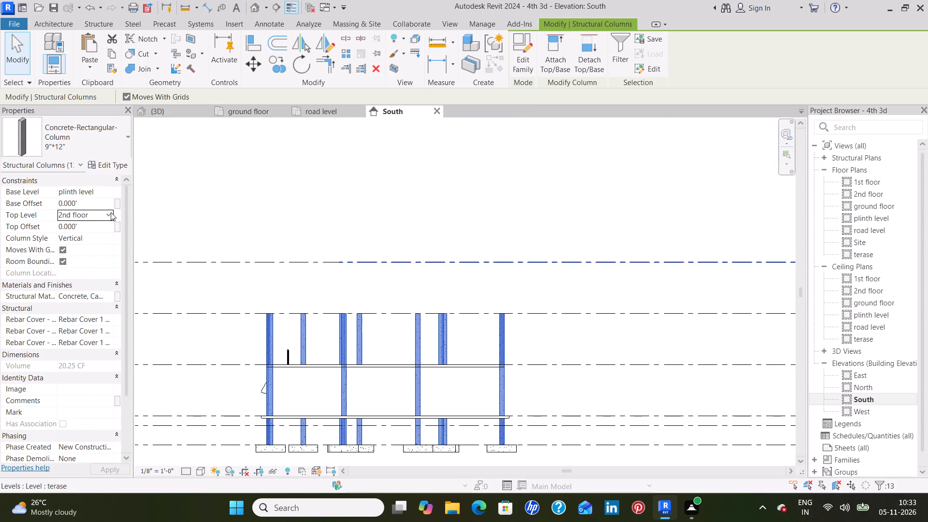
pyautogui.click(89, 275)
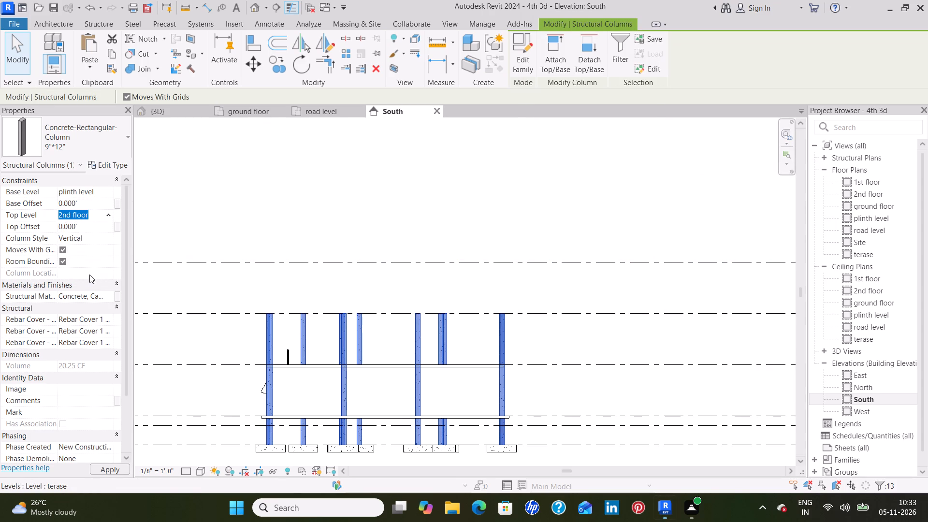
pyautogui.click(235, 214)
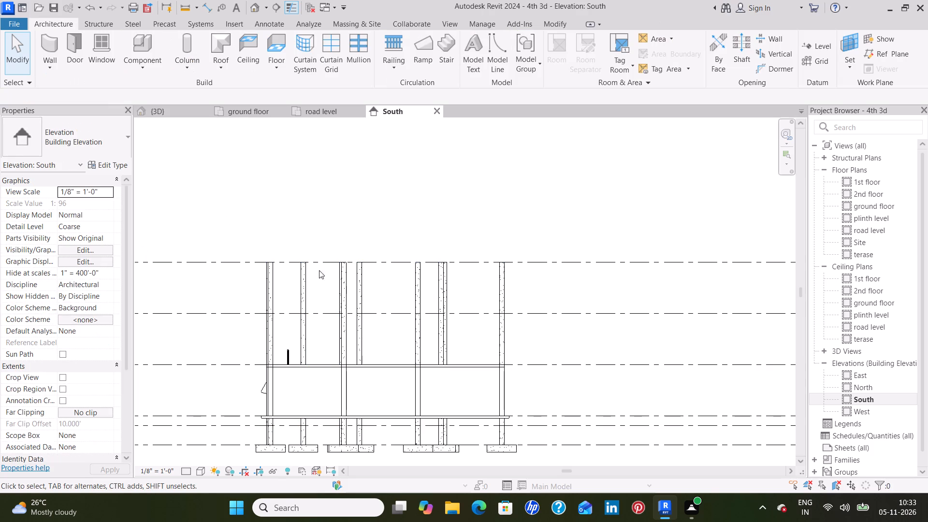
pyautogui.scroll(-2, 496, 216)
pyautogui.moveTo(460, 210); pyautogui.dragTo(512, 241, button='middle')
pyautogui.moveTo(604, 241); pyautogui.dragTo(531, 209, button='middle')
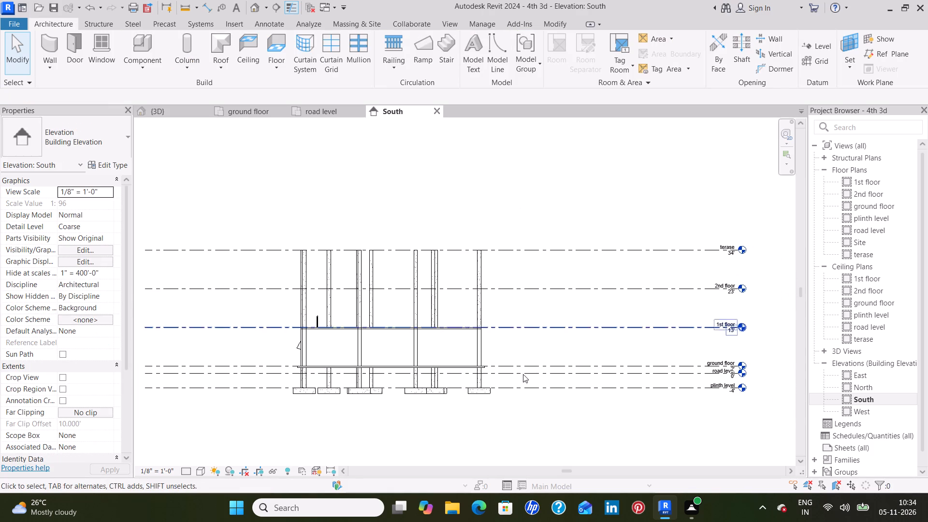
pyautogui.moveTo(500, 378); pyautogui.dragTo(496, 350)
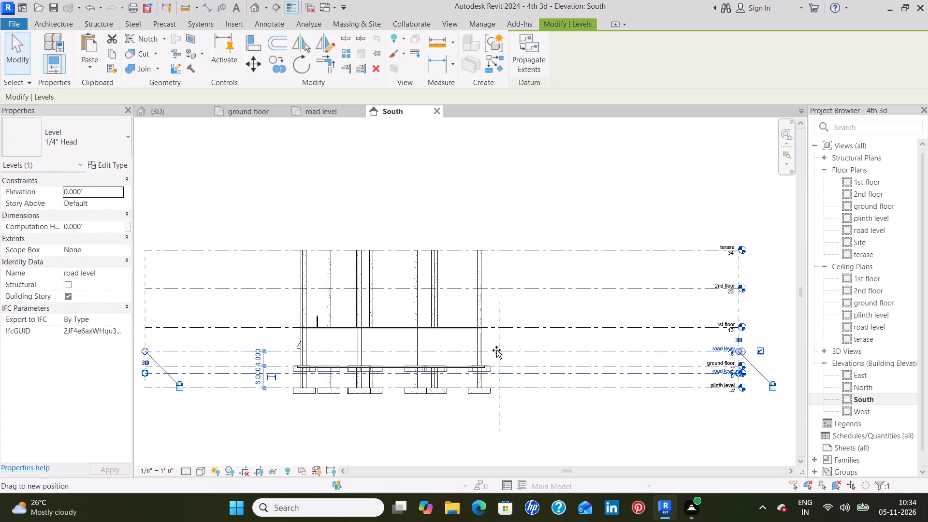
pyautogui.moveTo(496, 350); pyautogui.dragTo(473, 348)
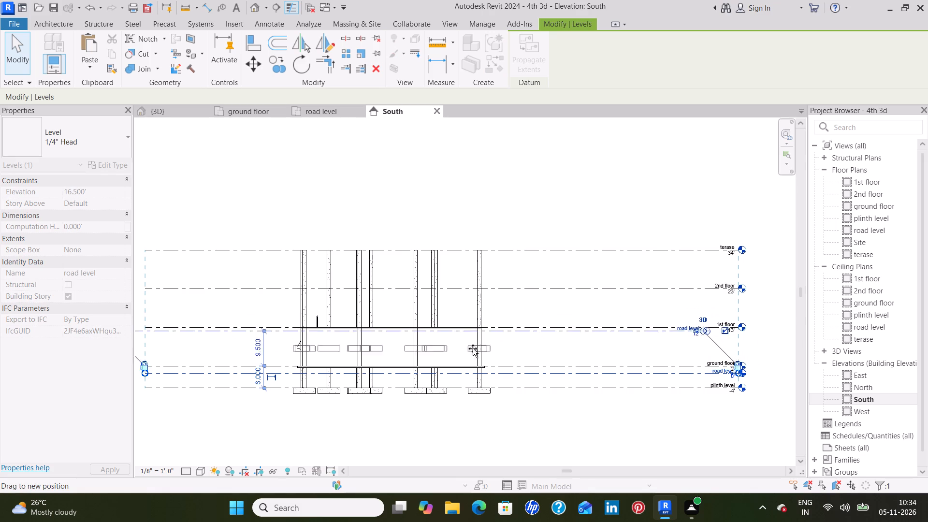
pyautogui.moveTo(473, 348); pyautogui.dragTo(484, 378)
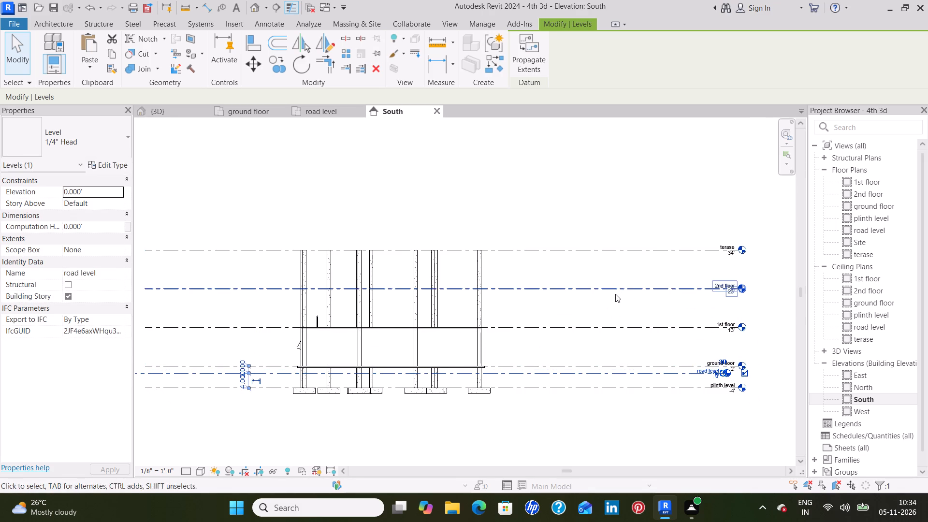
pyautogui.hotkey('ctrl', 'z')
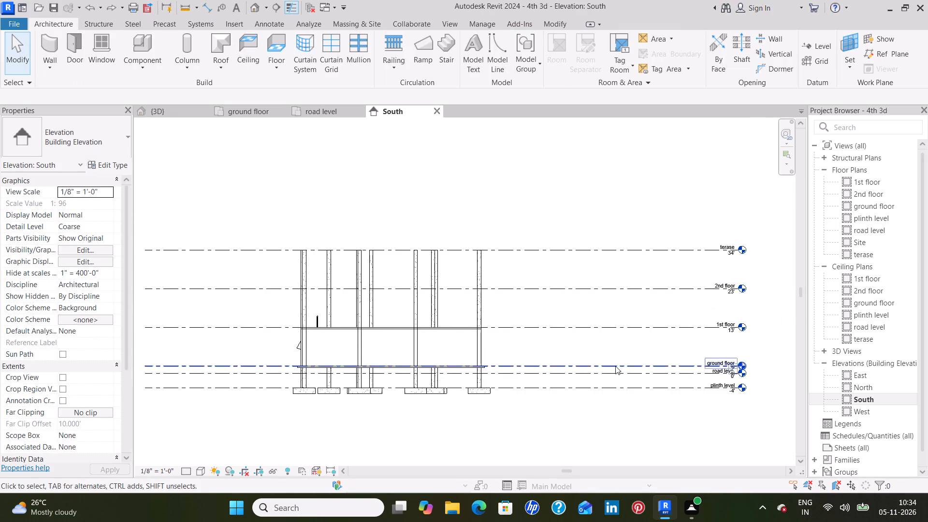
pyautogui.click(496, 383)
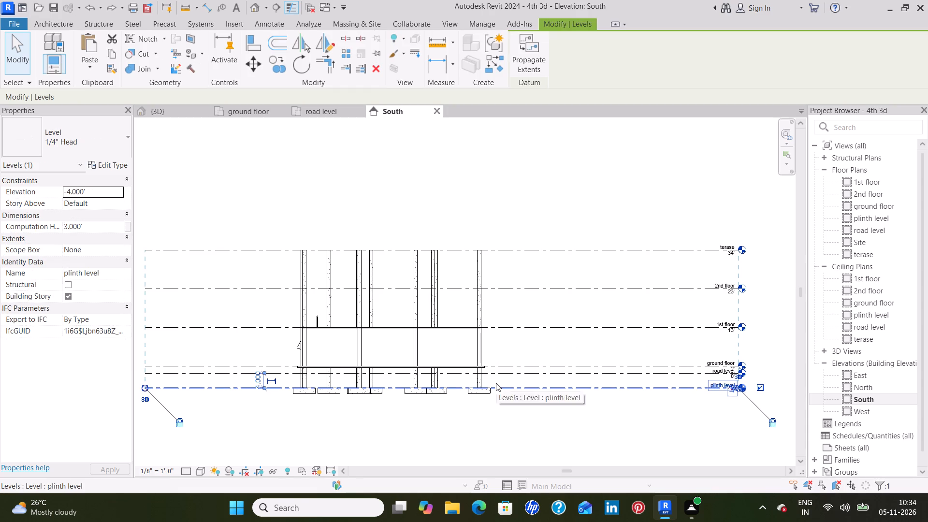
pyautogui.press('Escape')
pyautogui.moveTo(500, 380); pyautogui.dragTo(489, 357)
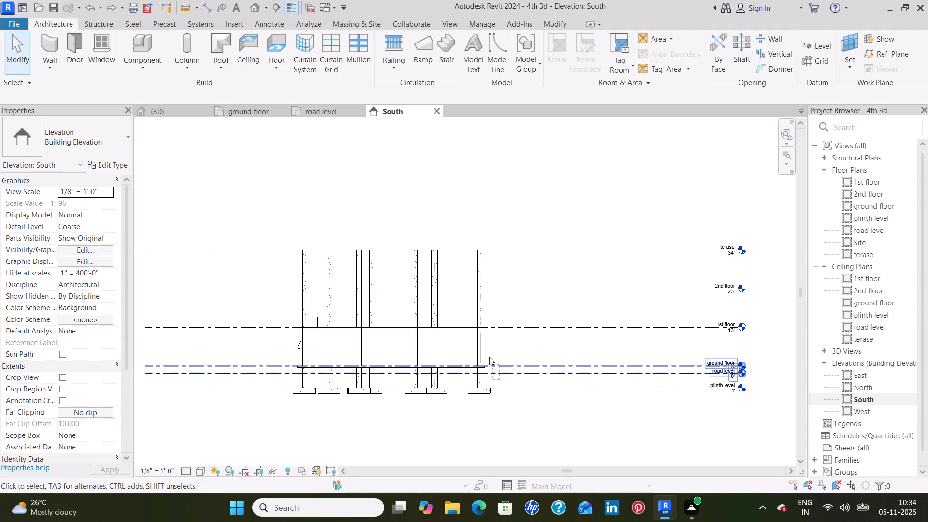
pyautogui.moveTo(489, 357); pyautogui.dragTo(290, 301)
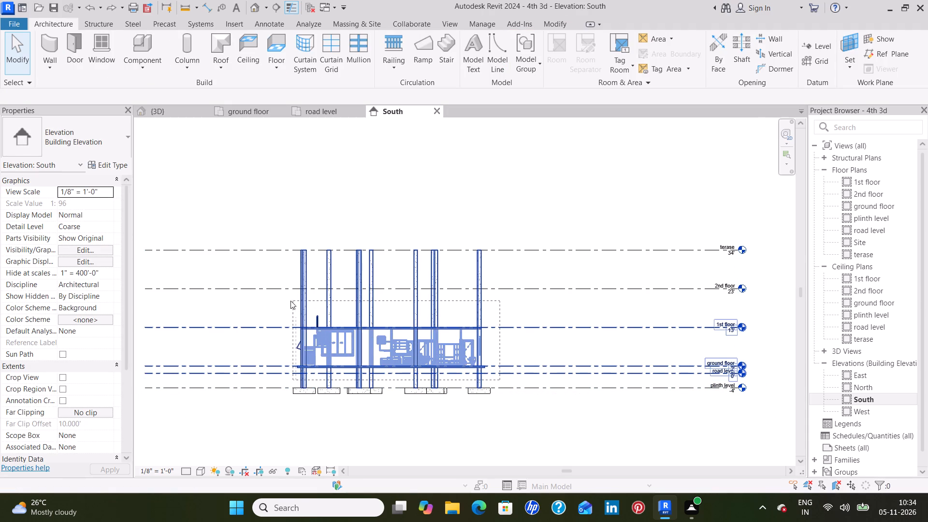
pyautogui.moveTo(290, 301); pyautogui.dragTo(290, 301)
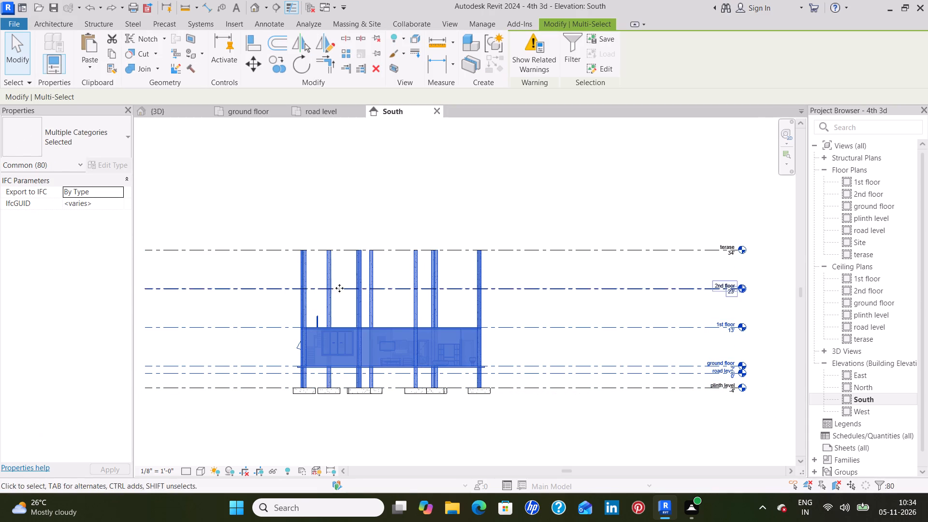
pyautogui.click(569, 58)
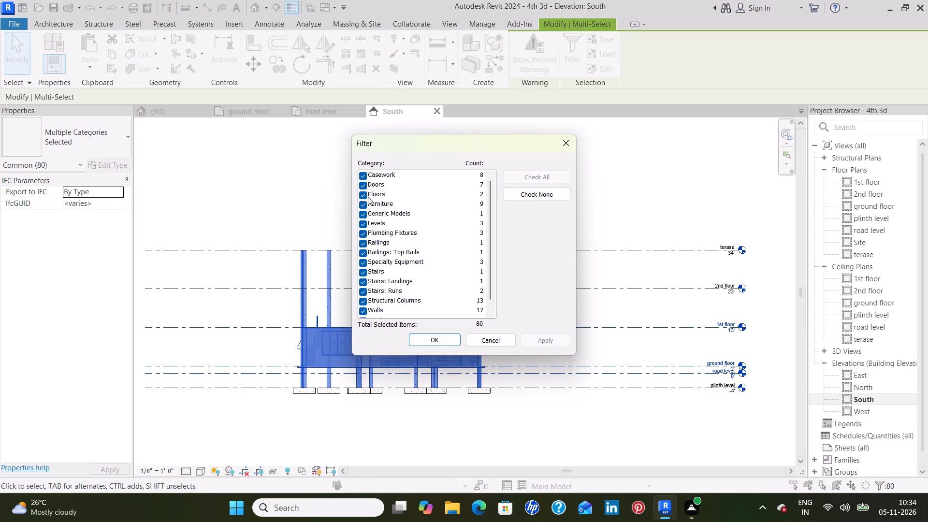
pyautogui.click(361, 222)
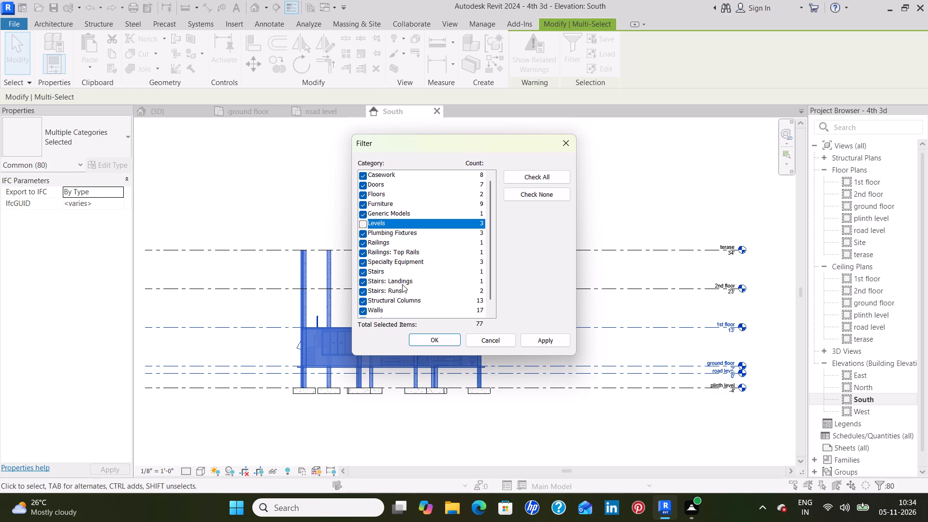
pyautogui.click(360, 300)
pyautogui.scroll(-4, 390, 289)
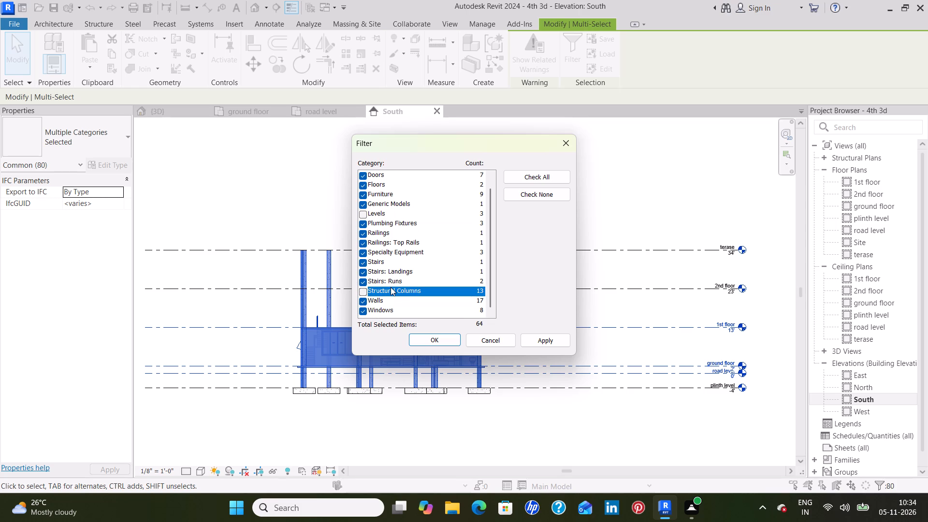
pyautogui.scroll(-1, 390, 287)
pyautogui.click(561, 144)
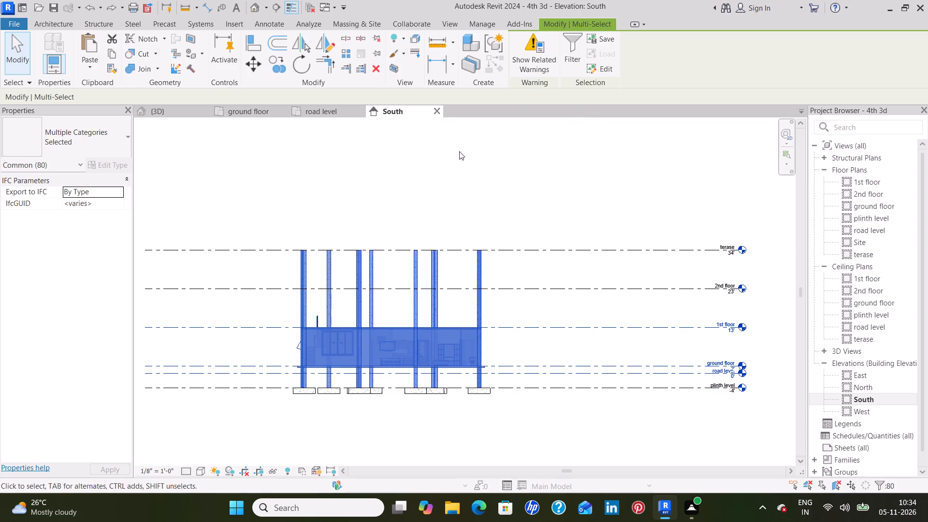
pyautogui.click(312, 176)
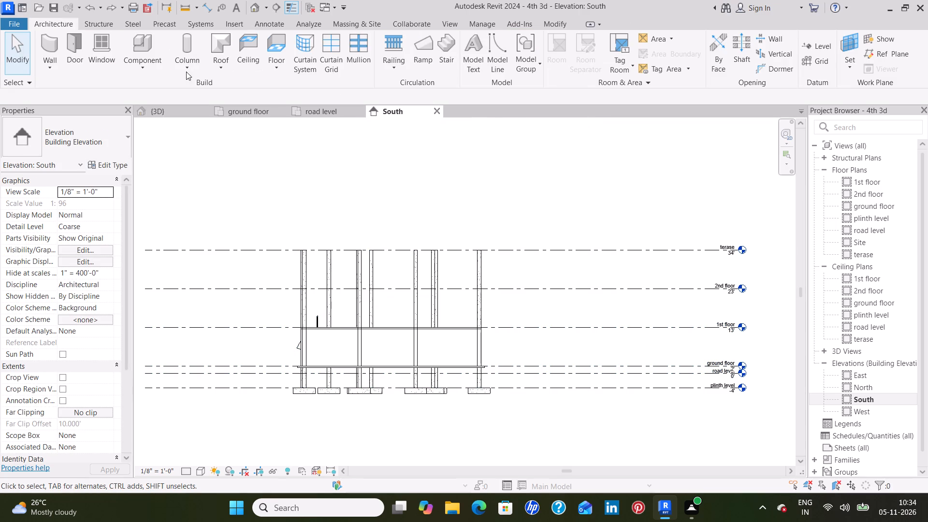
# Start the Beam command on the Level : ground floor work plane and open the ground floor plan for placement.
pyautogui.click(114, 25)
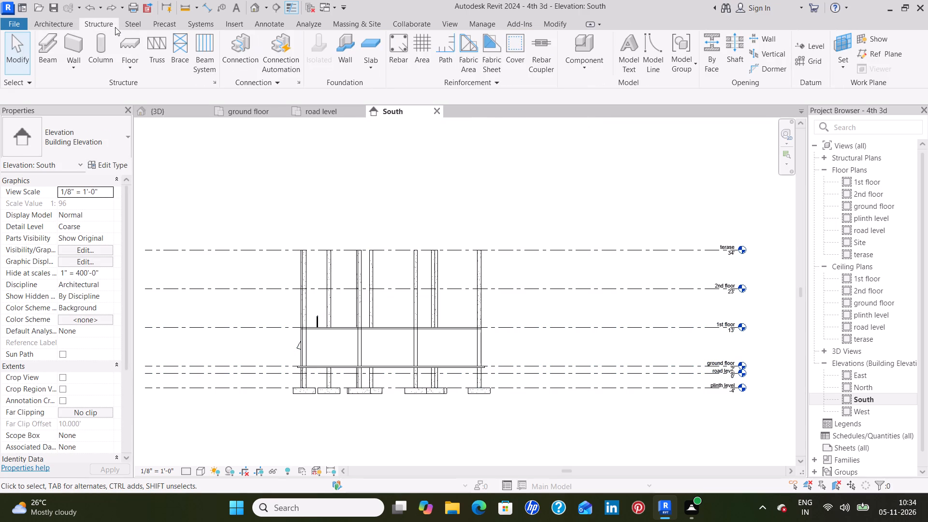
pyautogui.click(56, 55)
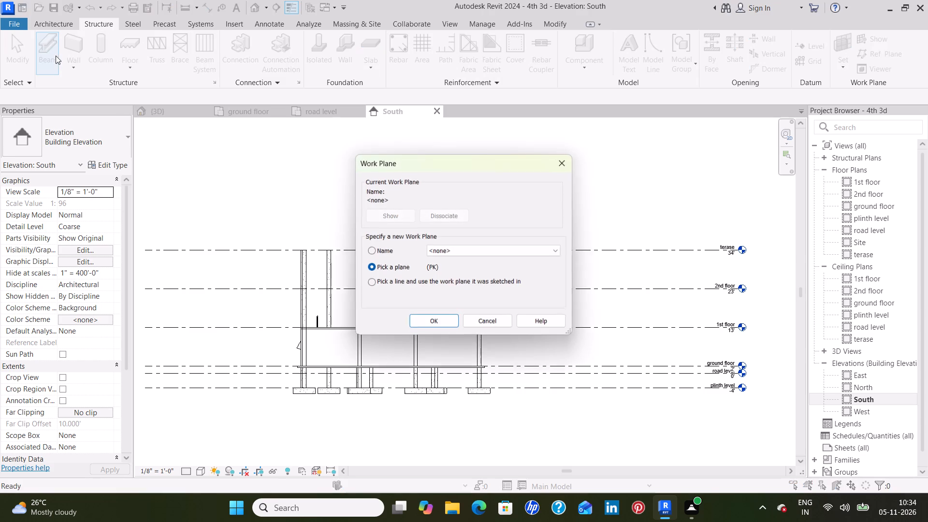
pyautogui.click(523, 253)
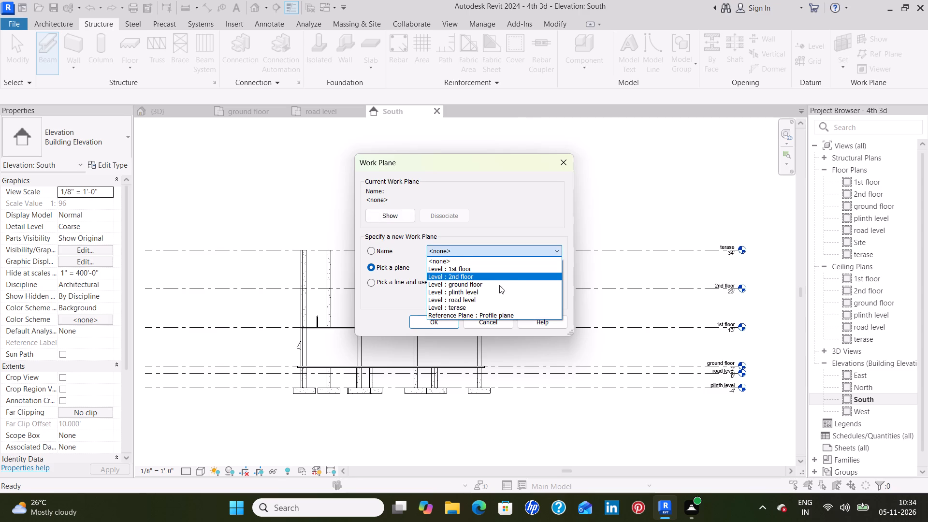
pyautogui.click(499, 285)
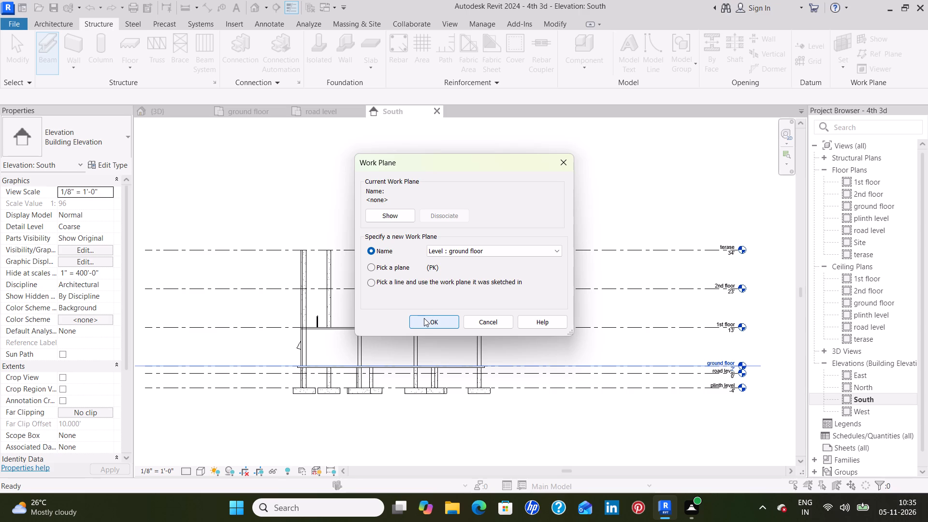
pyautogui.click(424, 319)
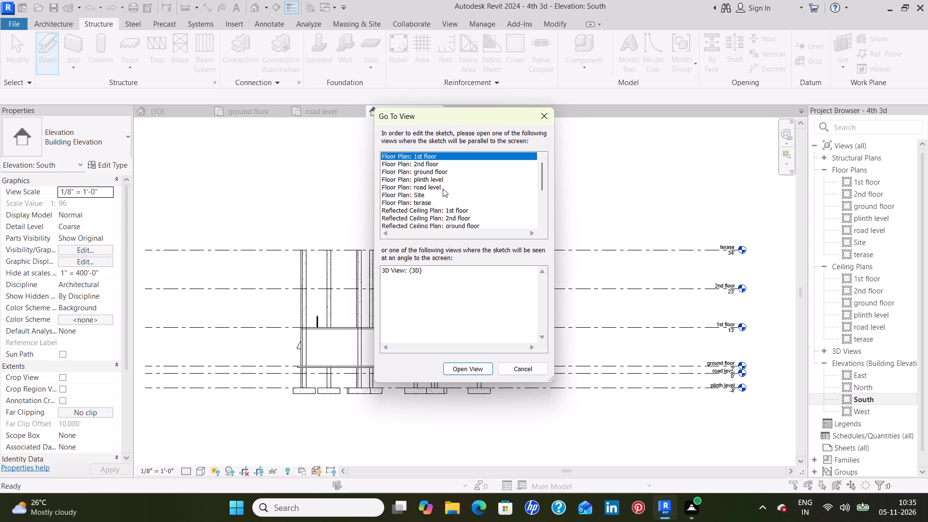
pyautogui.click(446, 171)
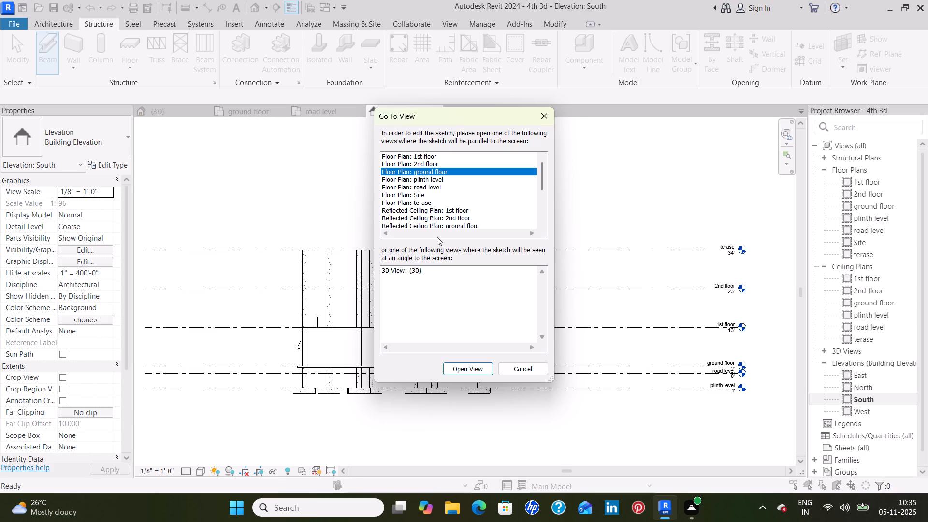
pyautogui.click(475, 369)
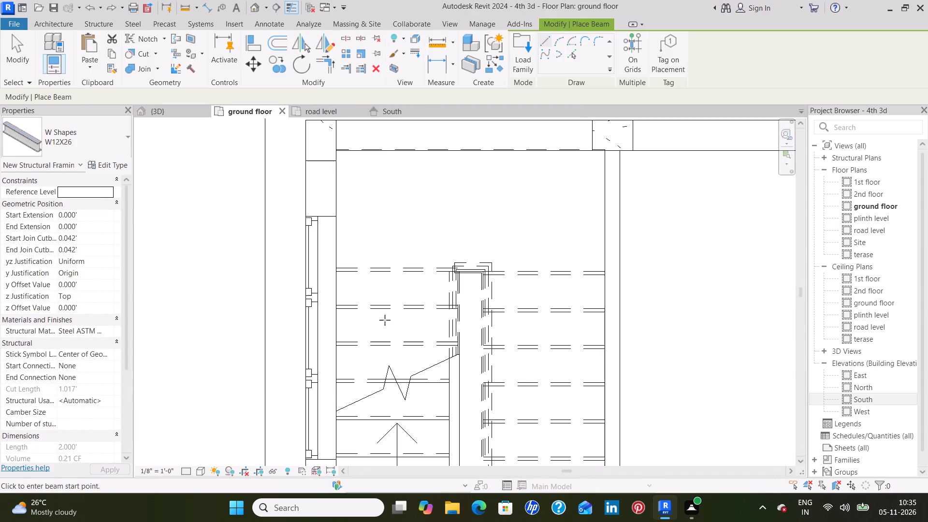
# Load the Concrete-Rectangular Beam family from the US library's Structural Framing > Concrete folder.
pyautogui.click(123, 142)
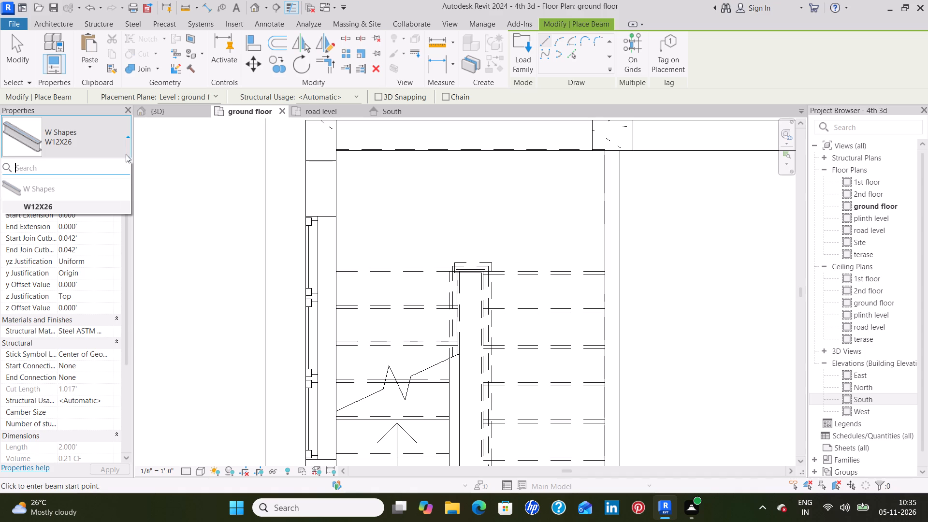
pyautogui.click(110, 137)
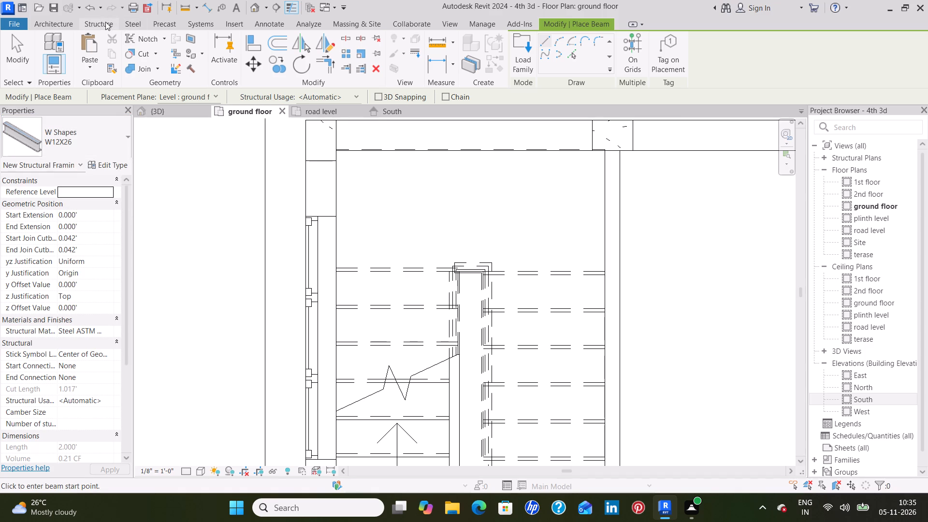
pyautogui.click(105, 22)
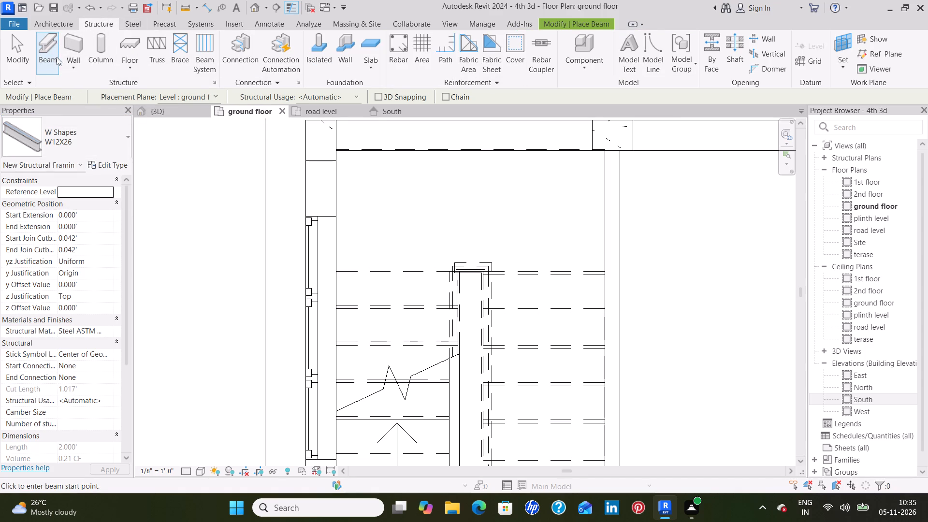
pyautogui.click(49, 57)
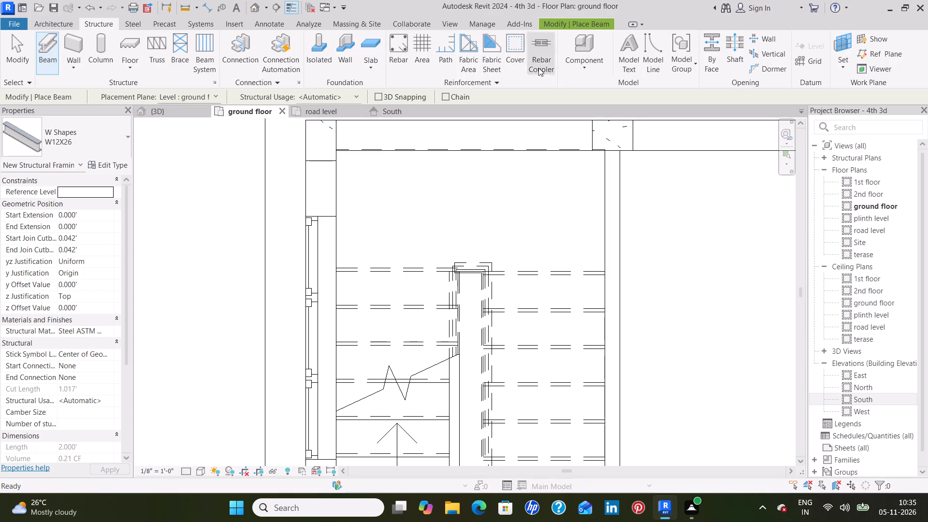
pyautogui.click(237, 24)
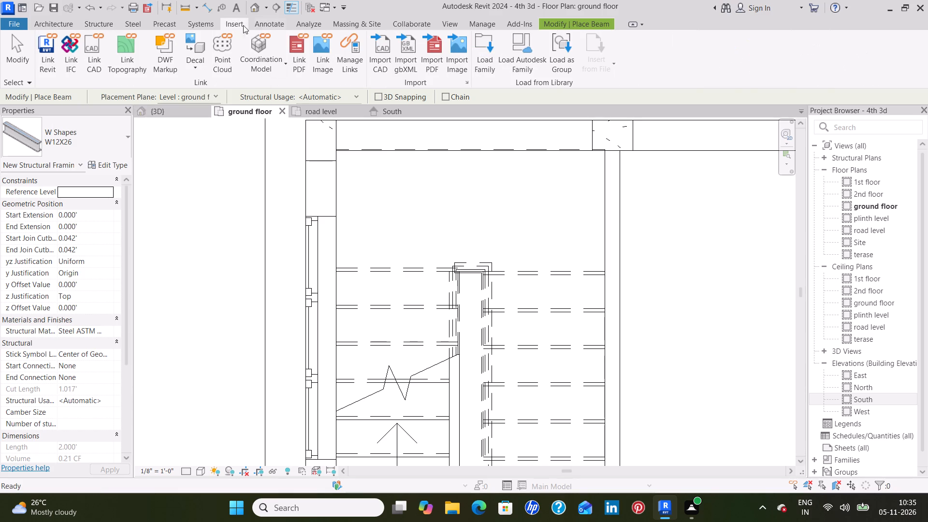
pyautogui.click(479, 57)
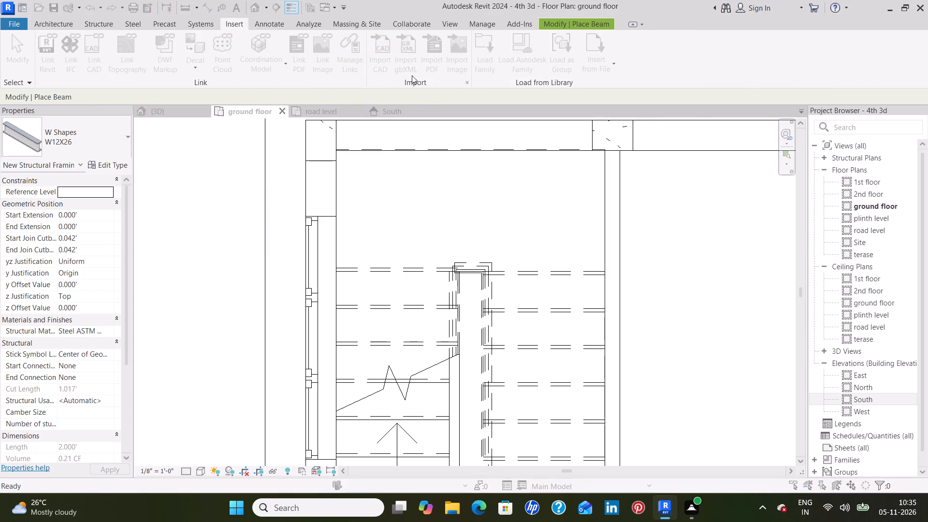
pyautogui.scroll(-1, 437, 179)
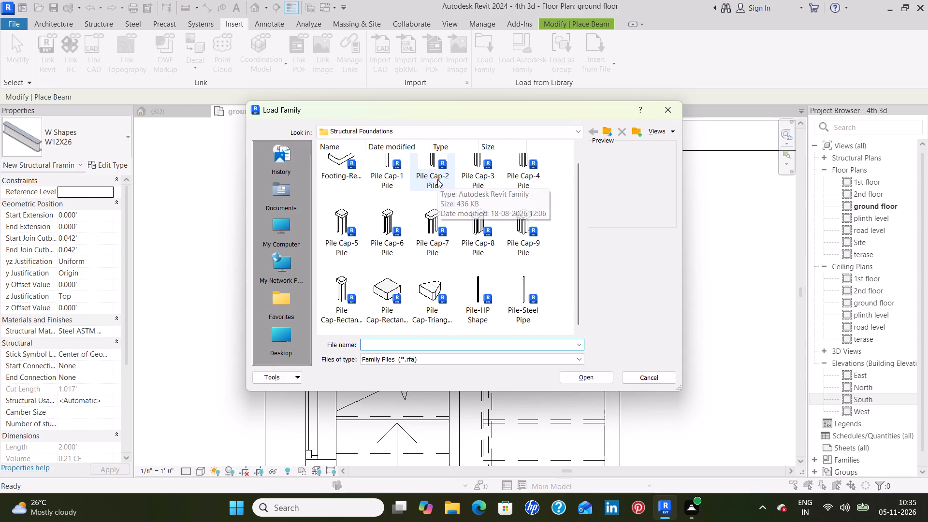
pyautogui.scroll(-4, 437, 179)
pyautogui.click(606, 130)
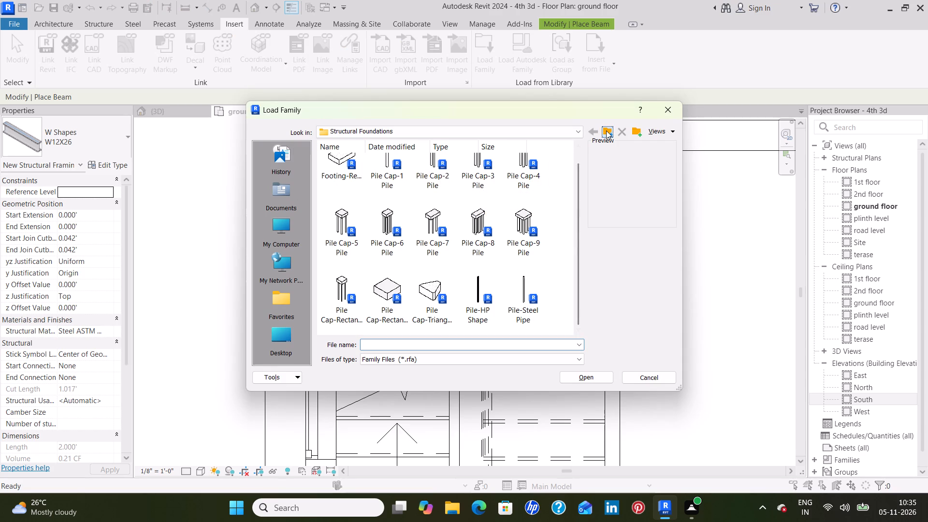
pyautogui.scroll(-2, 431, 278)
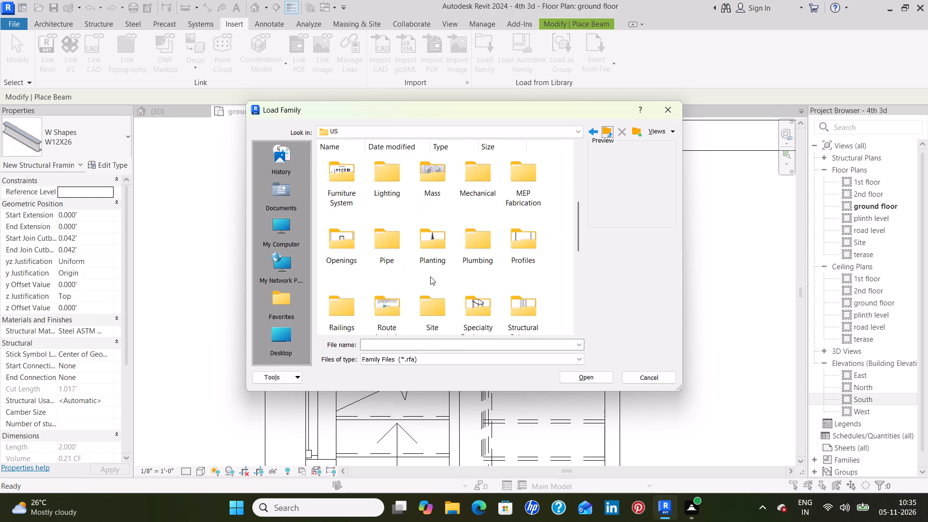
pyautogui.scroll(-2, 430, 275)
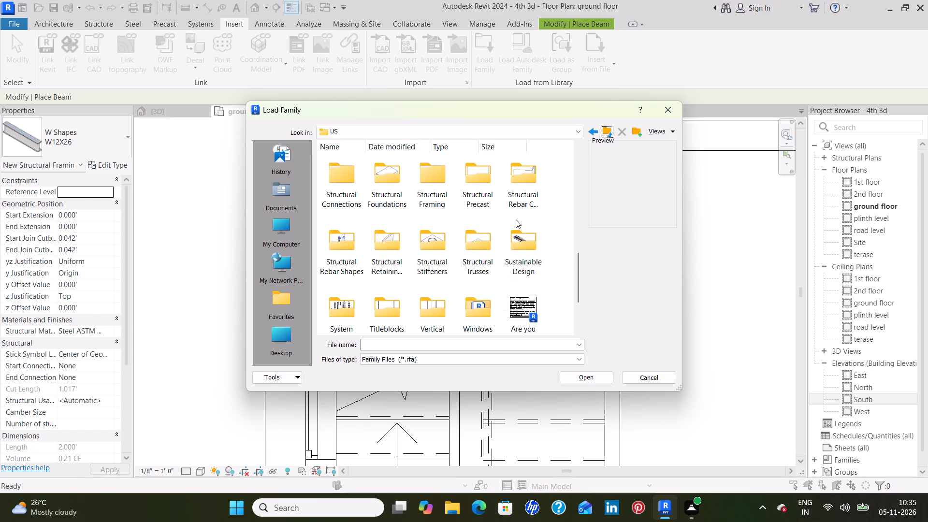
pyautogui.scroll(-1, 513, 221)
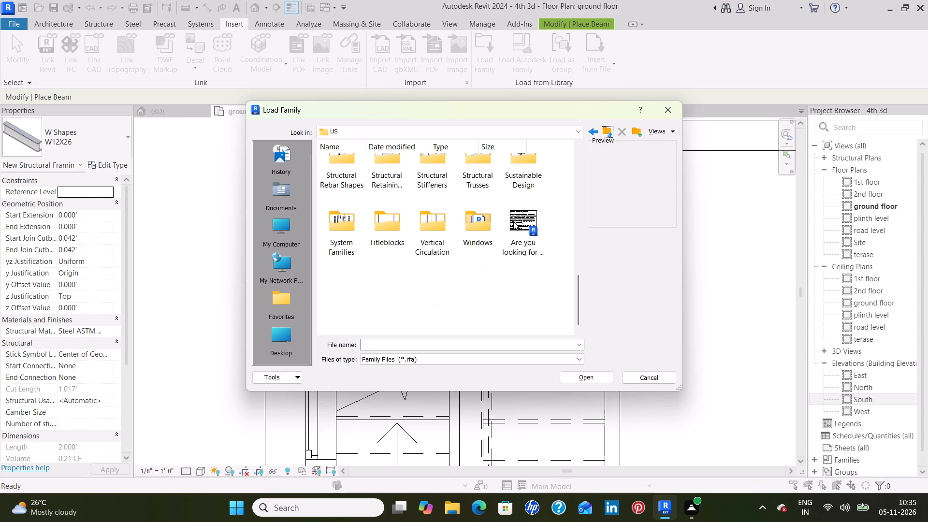
pyautogui.scroll(1, 513, 221)
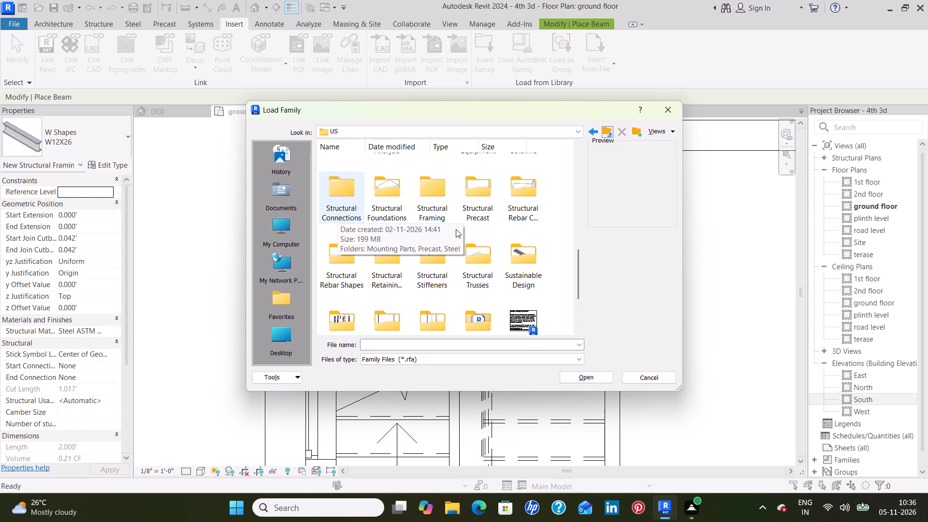
pyautogui.doubleClick(427, 202)
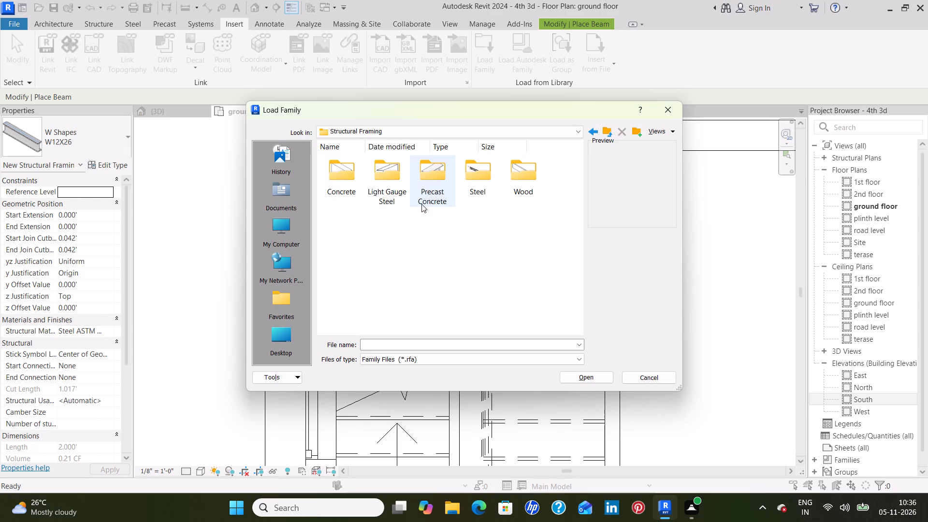
pyautogui.click(340, 180)
pyautogui.click(340, 180)
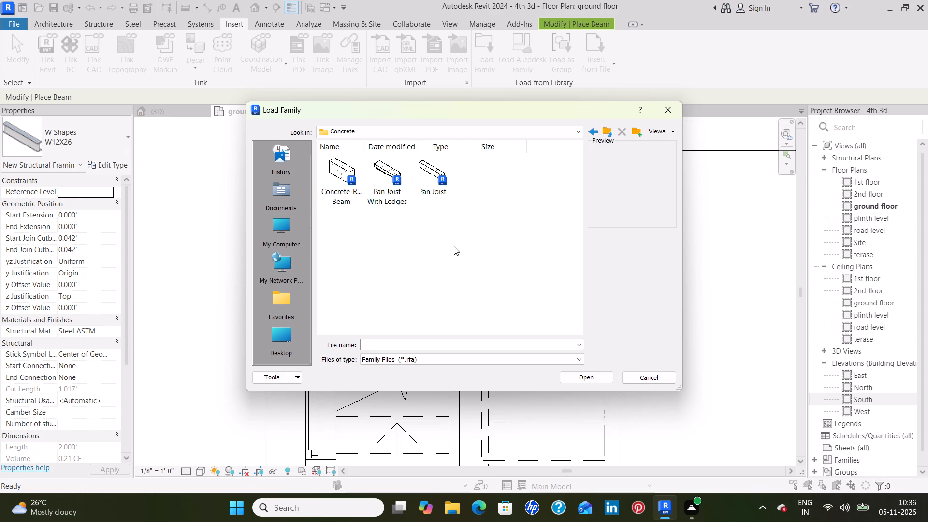
pyautogui.click(342, 178)
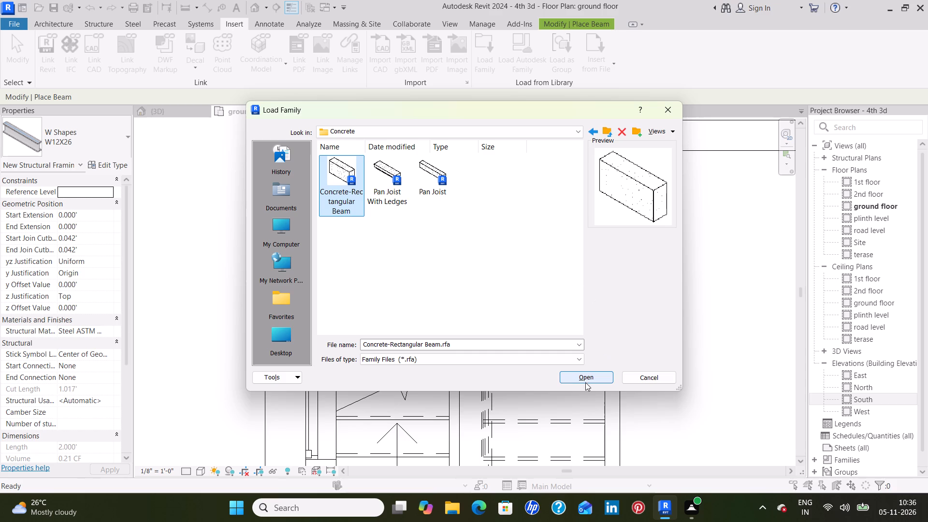
pyautogui.click(585, 377)
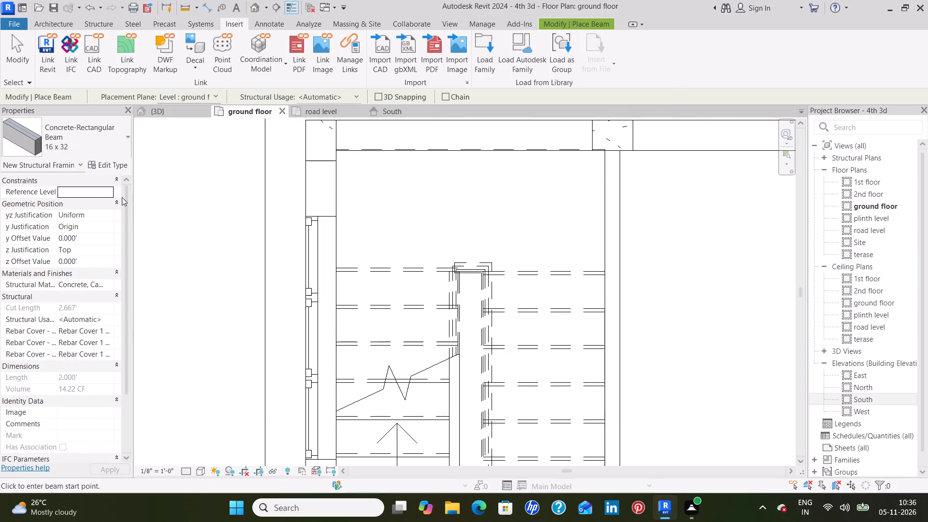
# Duplicate the 16 x 32 concrete rectangular beam type under the name 9"*12".
pyautogui.click(113, 164)
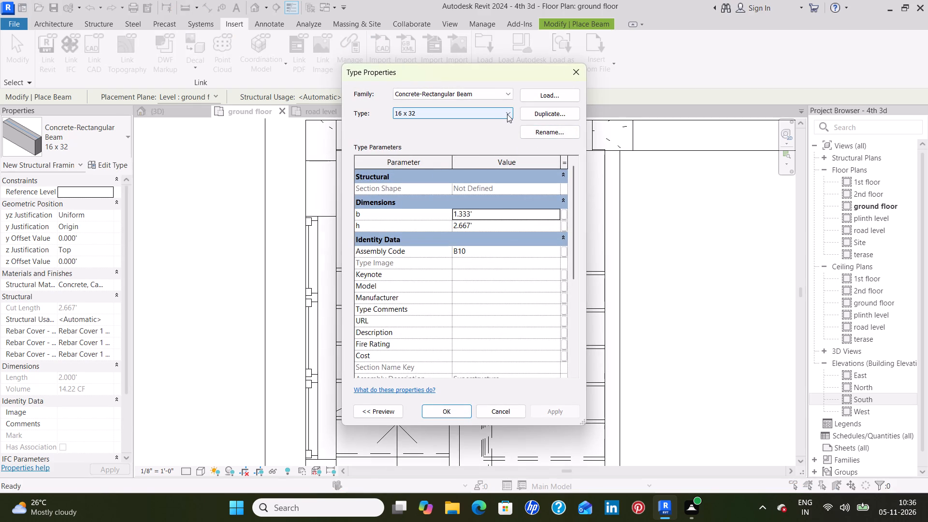
pyautogui.click(534, 115)
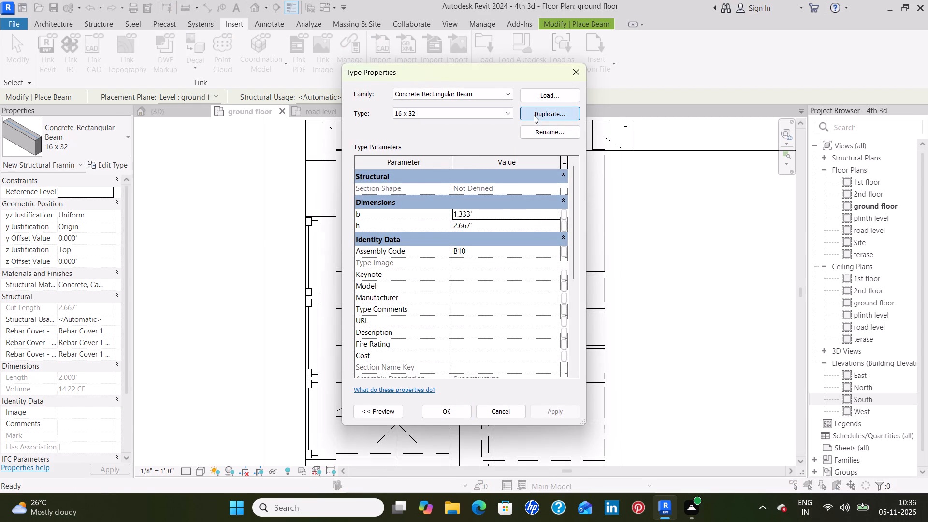
pyautogui.click(481, 241)
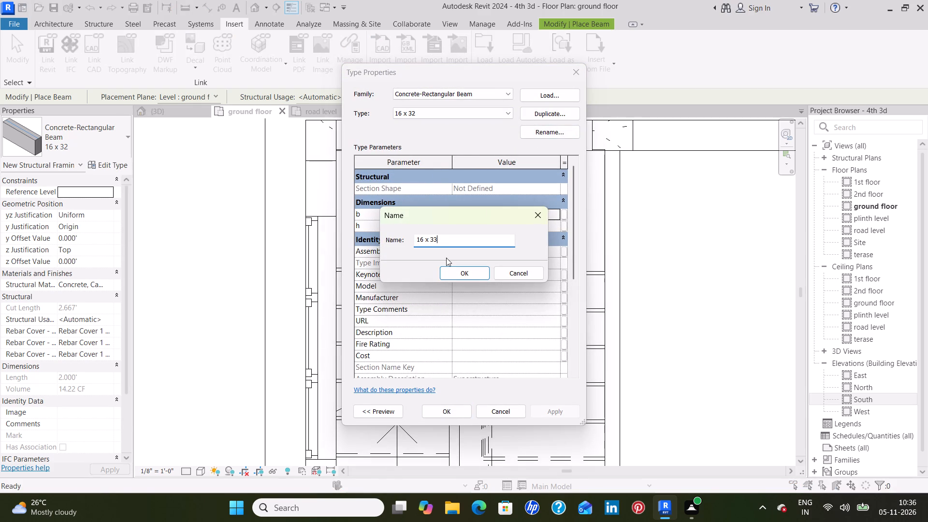
pyautogui.press('BackSpace')
pyautogui.press('BackSpace')
pyautogui.press('BackSpace')
pyautogui.press('BackSpace')
pyautogui.press('BackSpace')
pyautogui.press('BackSpace')
pyautogui.press('BackSpace')
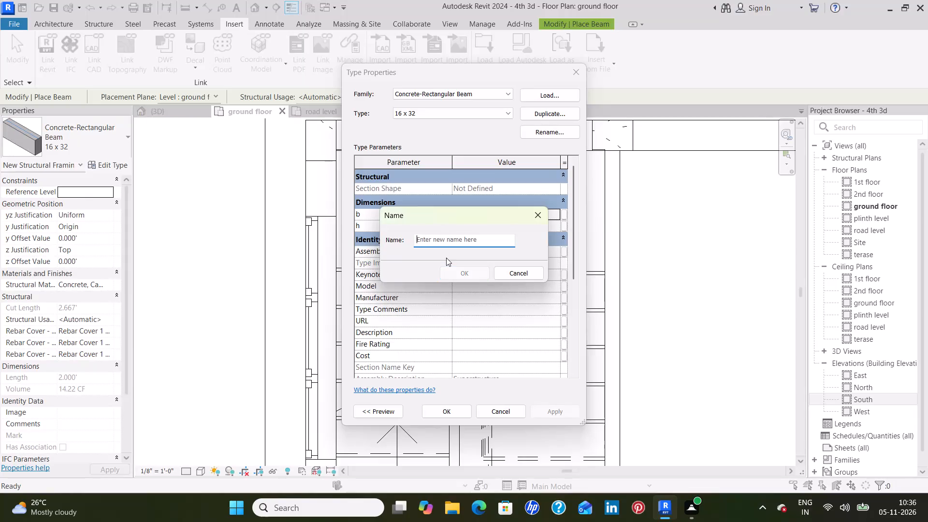
pyautogui.press('9')
pyautogui.hotkey('shift', '"')
pyautogui.hotkey('shift', '*')
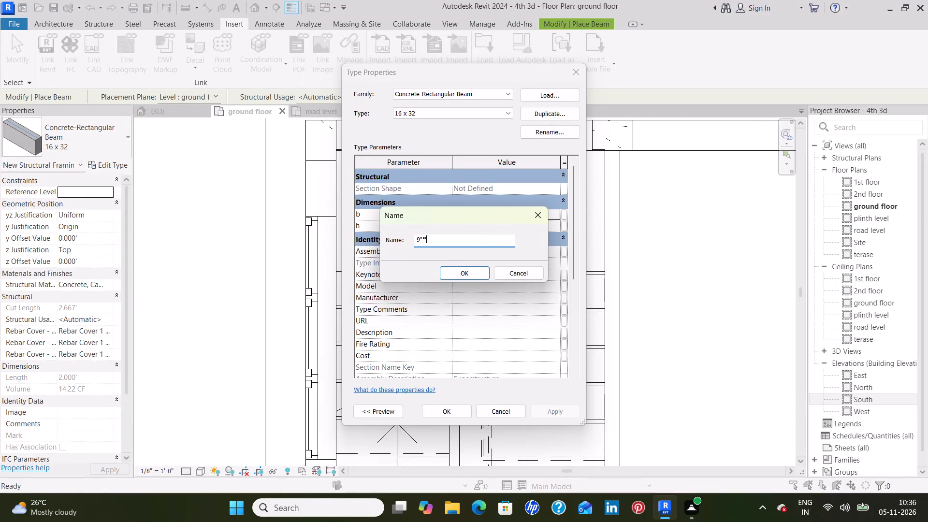
pyautogui.write('12"')
pyautogui.click(479, 275)
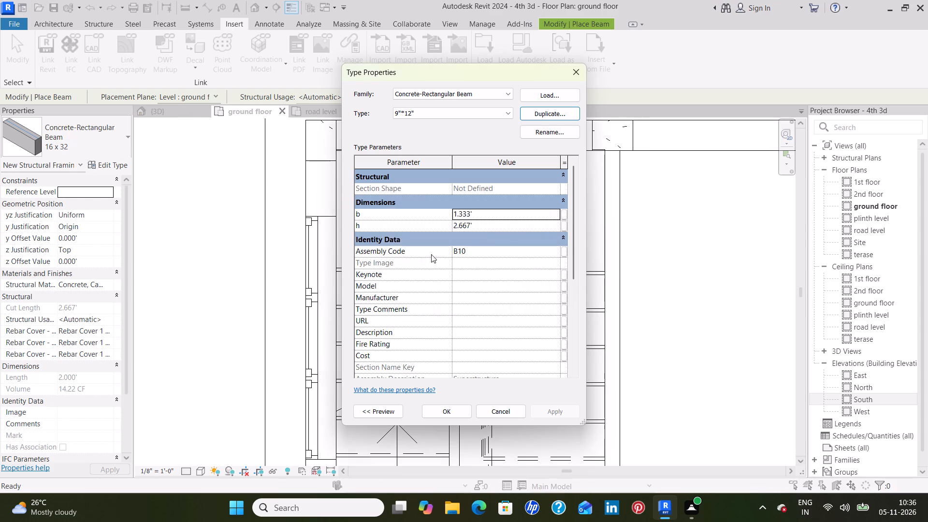
# Set the 9"*12" beam type's width b to 9" and its height h to 12".
pyautogui.click(499, 217)
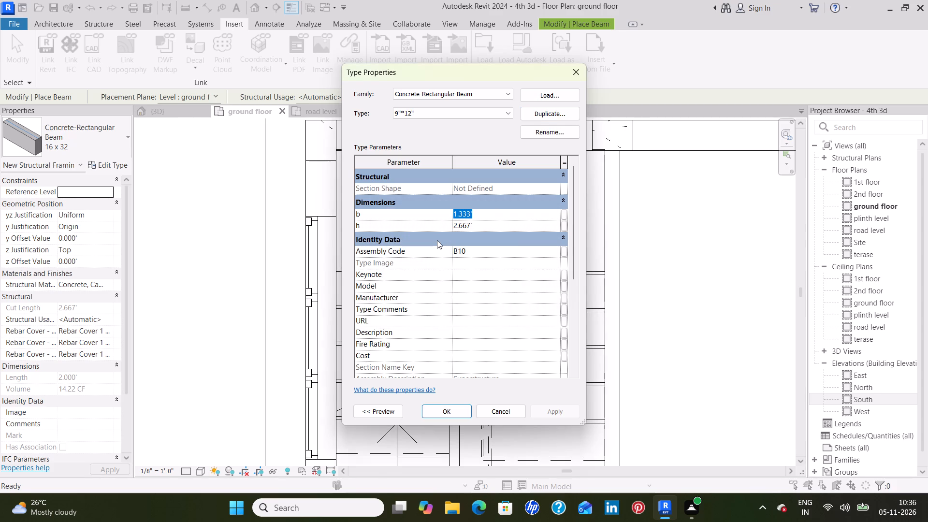
pyautogui.press('BackSpace')
pyautogui.press('9')
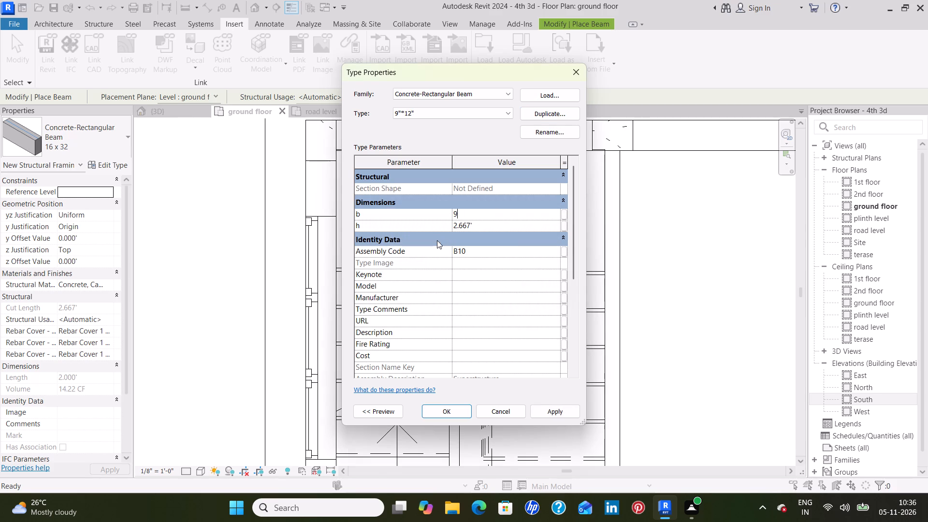
pyautogui.hotkey('shift', '"')
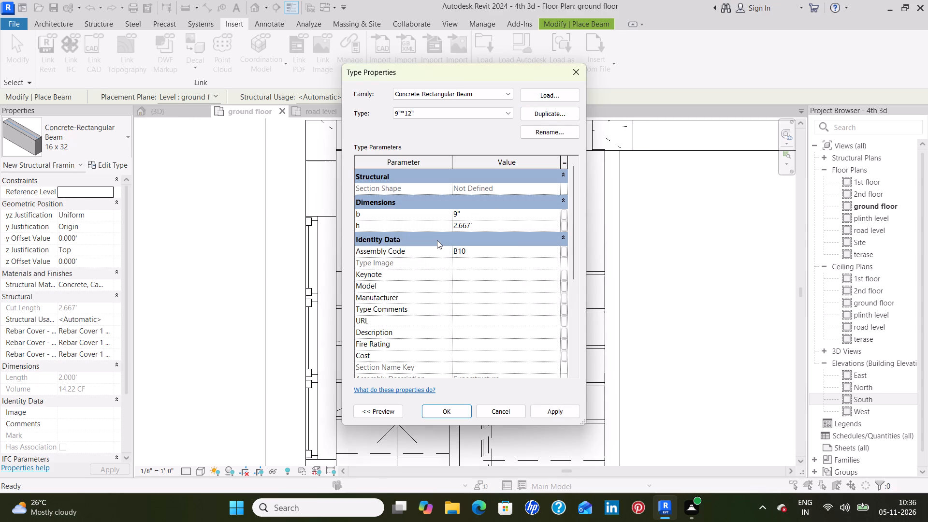
pyautogui.click(502, 226)
pyautogui.press('BackSpace')
pyautogui.press('BackSpace')
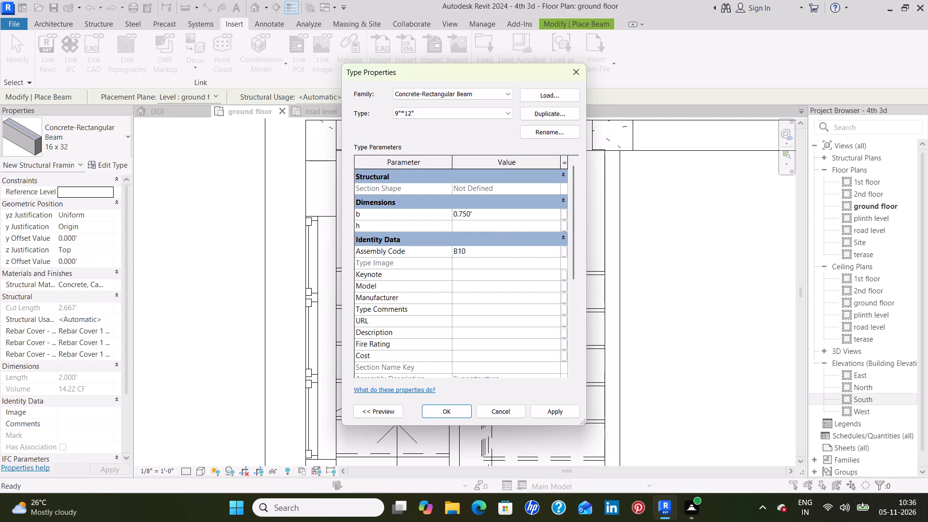
pyautogui.write('12')
pyautogui.hotkey('shift', '"')
pyautogui.click(564, 413)
pyautogui.click(449, 411)
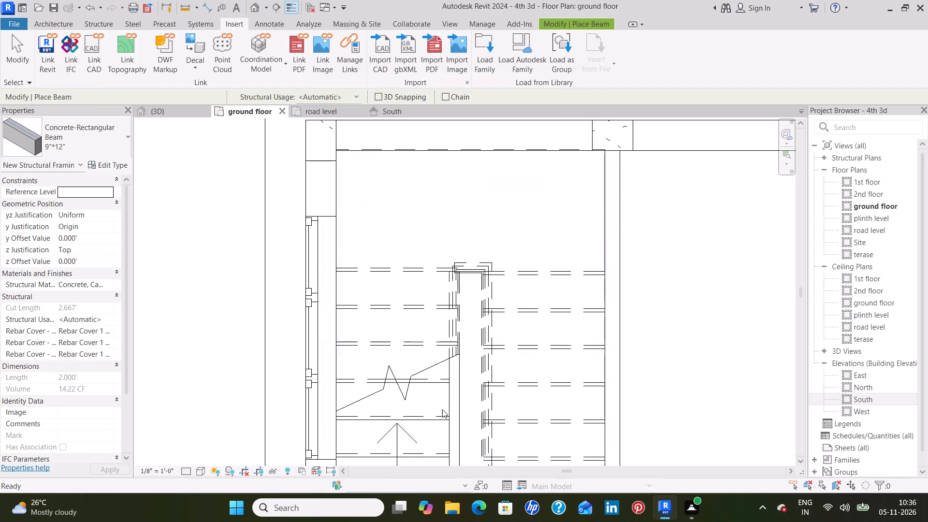
# Draw a 9"*12" beam along the whole north exterior wall, from the north-west corner column to the north-east corner column.
pyautogui.scroll(-2, 371, 204)
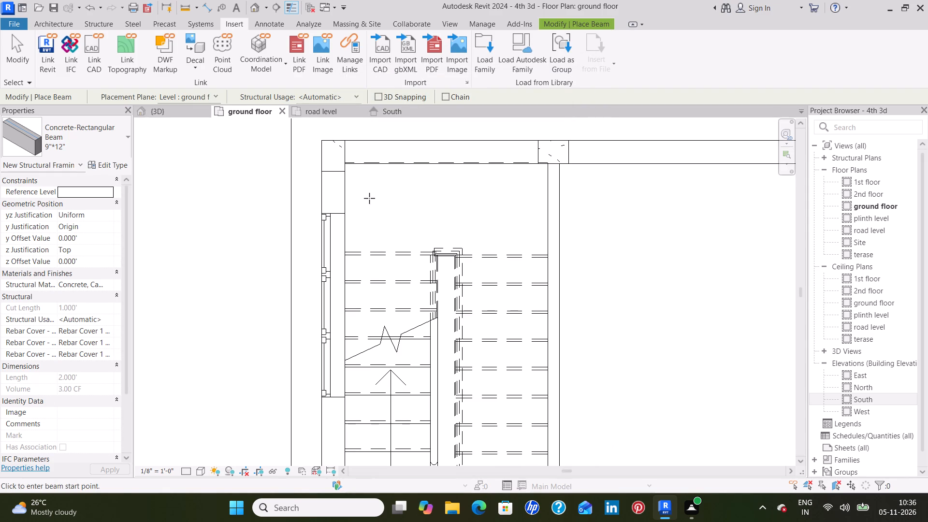
pyautogui.moveTo(368, 201); pyautogui.dragTo(313, 252, button='middle')
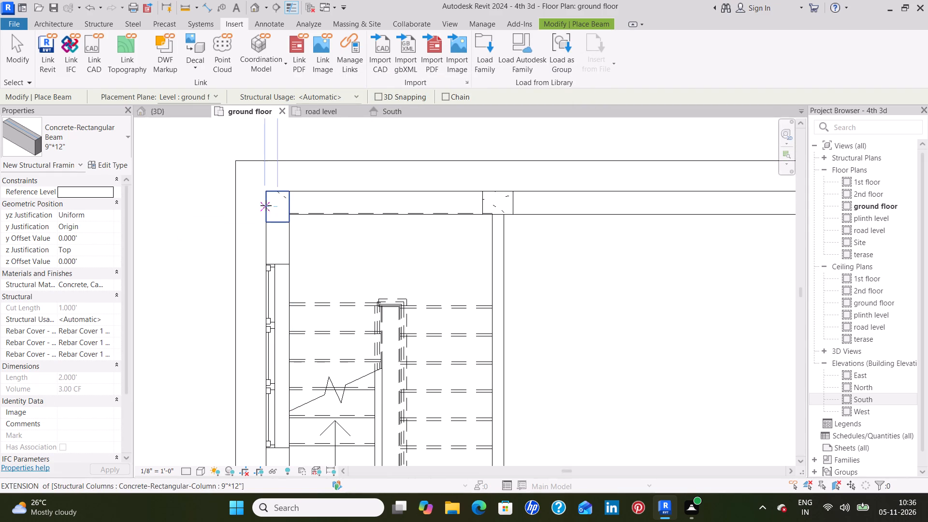
pyautogui.click(266, 205)
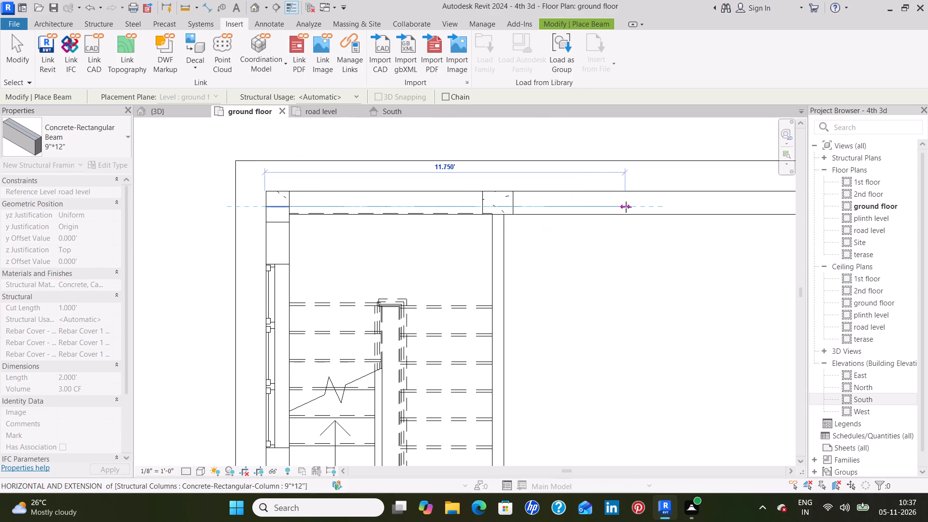
pyautogui.moveTo(626, 207); pyautogui.dragTo(361, 207, button='middle')
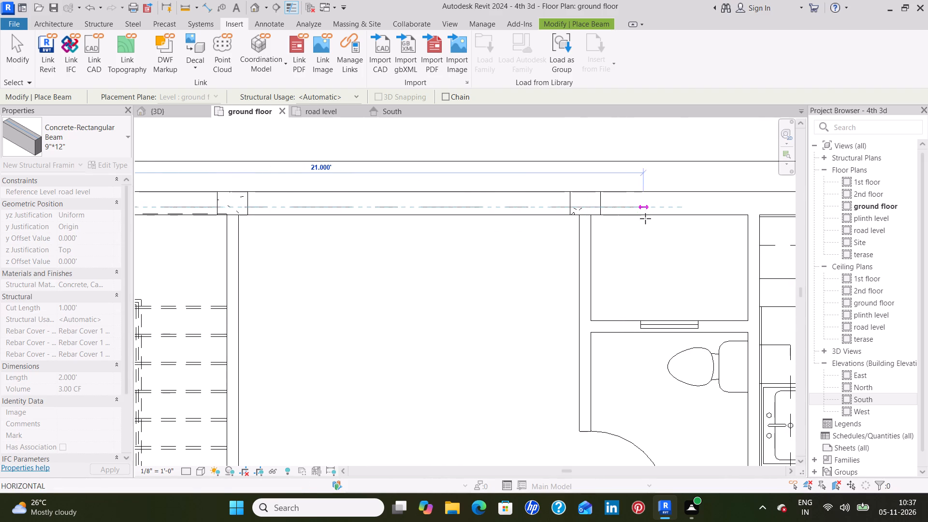
pyautogui.moveTo(645, 218); pyautogui.dragTo(352, 197, button='middle')
pyautogui.moveTo(668, 202); pyautogui.dragTo(506, 237, button='middle')
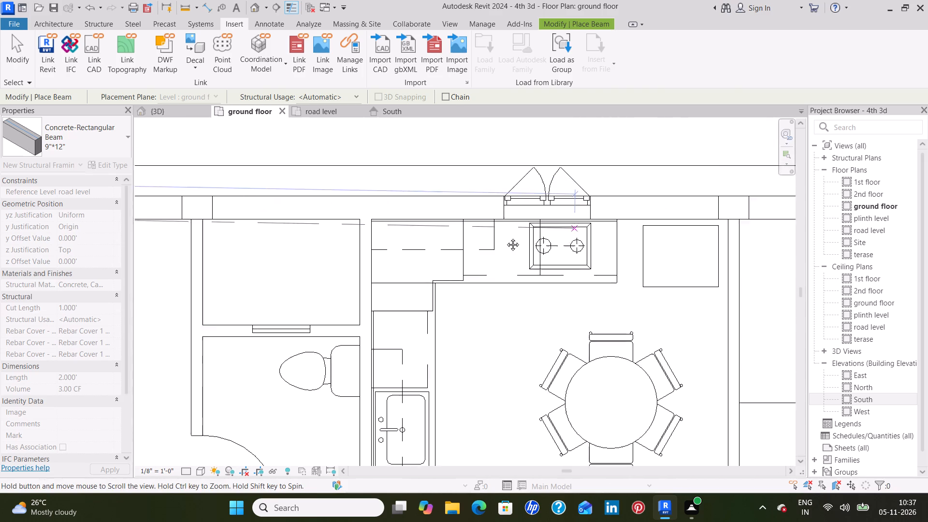
pyautogui.moveTo(506, 237); pyautogui.dragTo(352, 261, button='middle')
pyautogui.moveTo(595, 256); pyautogui.dragTo(304, 256, button='middle')
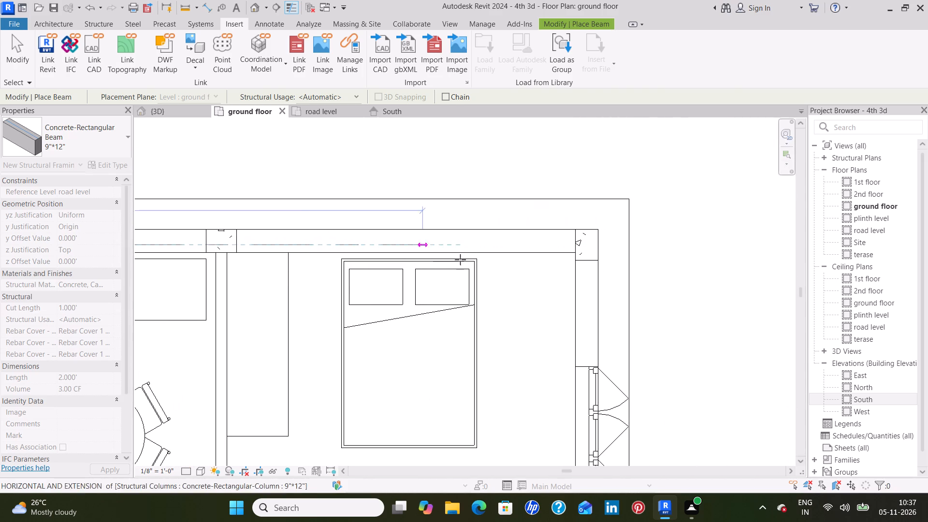
pyautogui.click(598, 245)
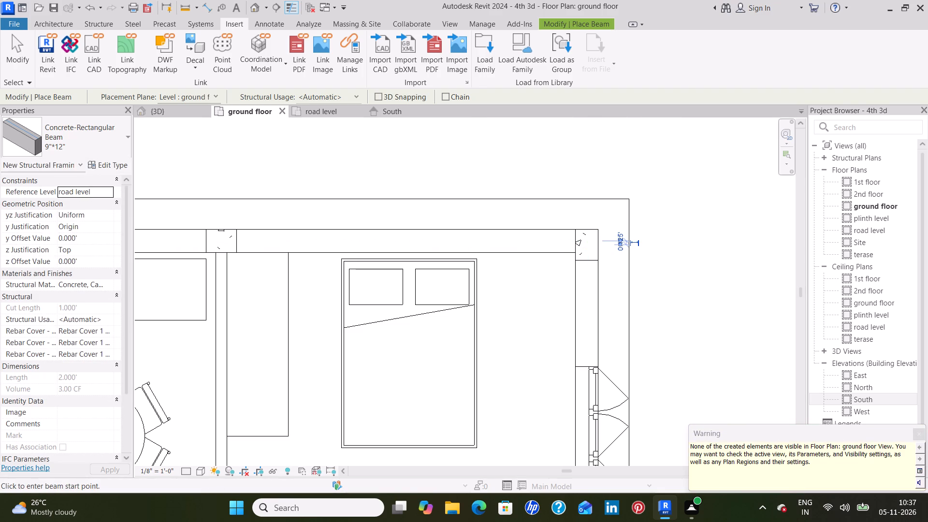
pyautogui.click(919, 435)
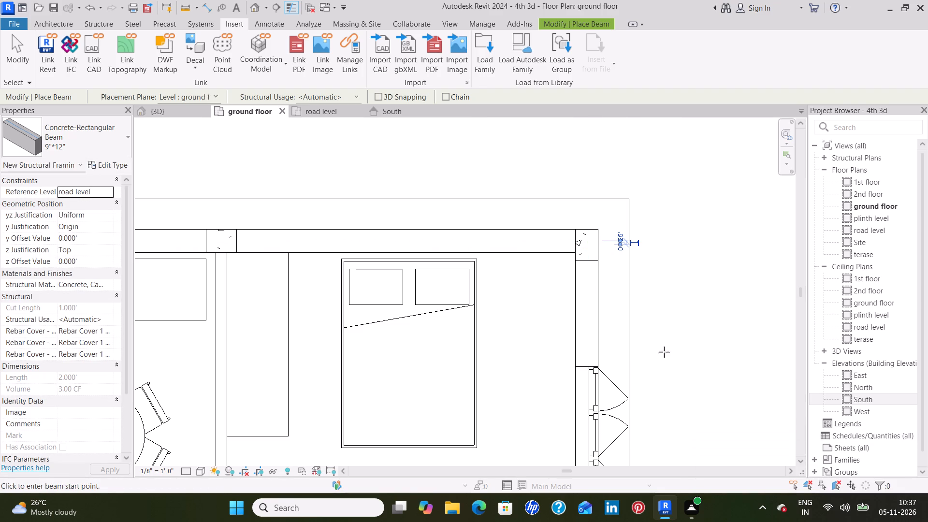
# Draw a 9"*12" beam along the east exterior wall, from the north-east corner column to the south-east corner column.
pyautogui.click(586, 230)
pyautogui.moveTo(587, 407); pyautogui.dragTo(582, 234, button='middle')
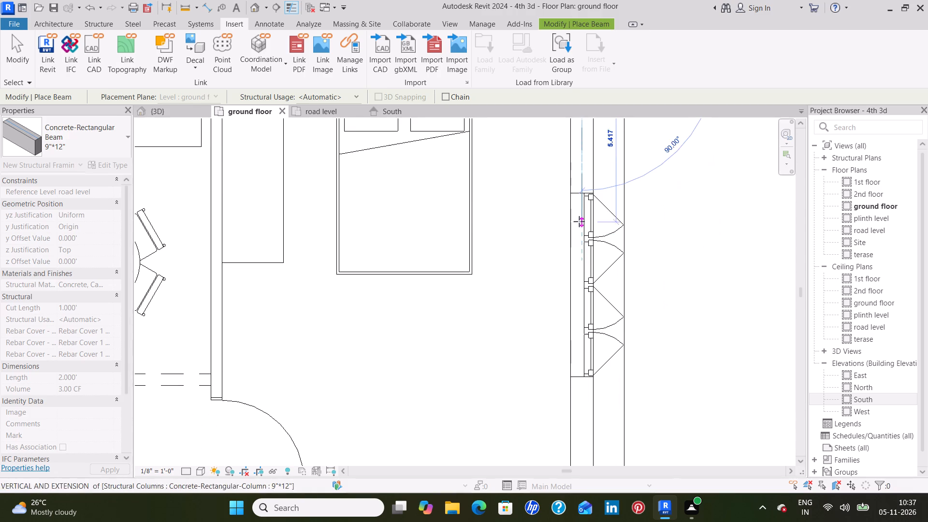
pyautogui.moveTo(580, 385); pyautogui.dragTo(582, 142, button='middle')
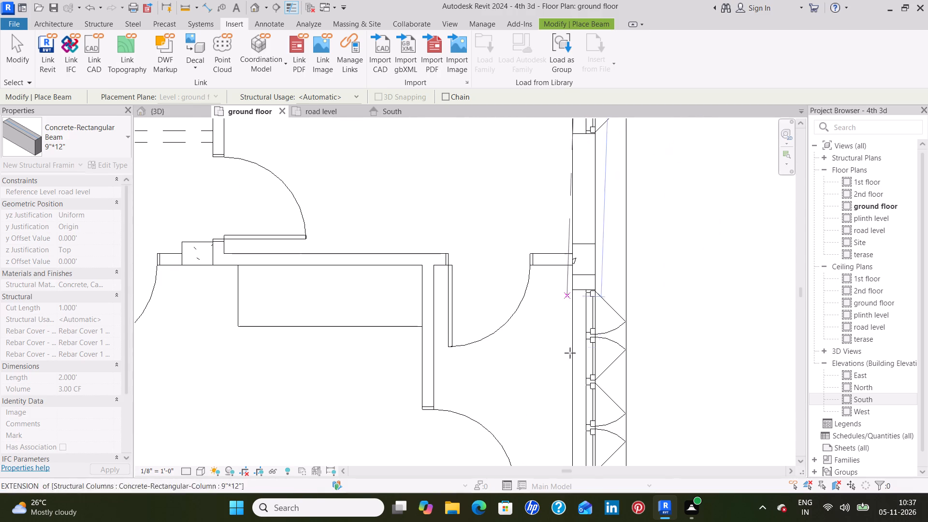
pyautogui.moveTo(581, 411); pyautogui.dragTo(575, 180, button='middle')
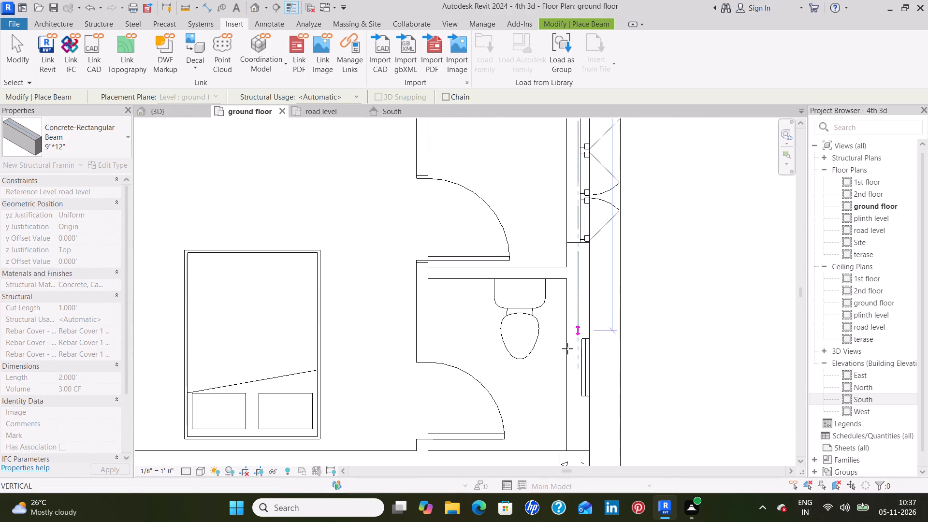
pyautogui.moveTo(567, 372); pyautogui.dragTo(565, 209, button='middle')
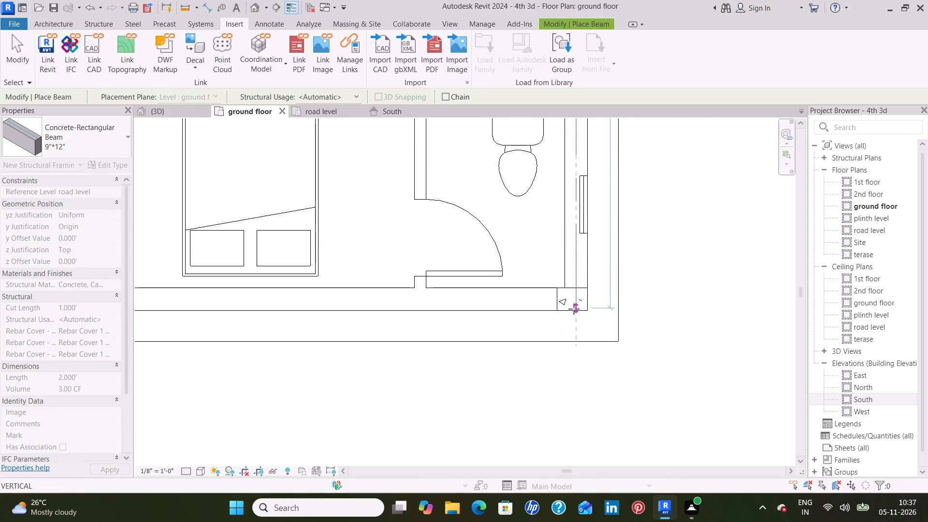
pyautogui.click(576, 311)
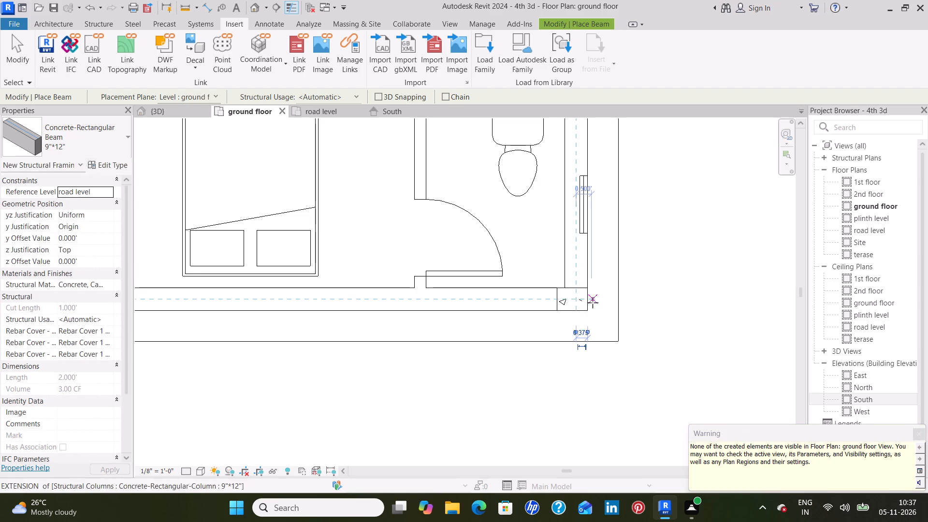
pyautogui.click(917, 434)
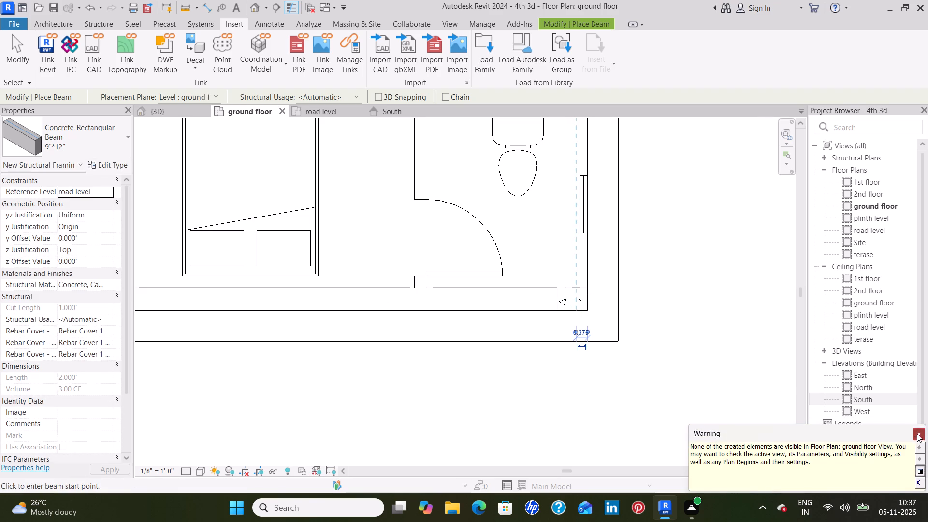
# Draw a 9"*12" beam along the south side, from the south-east corner column to the south-west corner column.
pyautogui.click(587, 299)
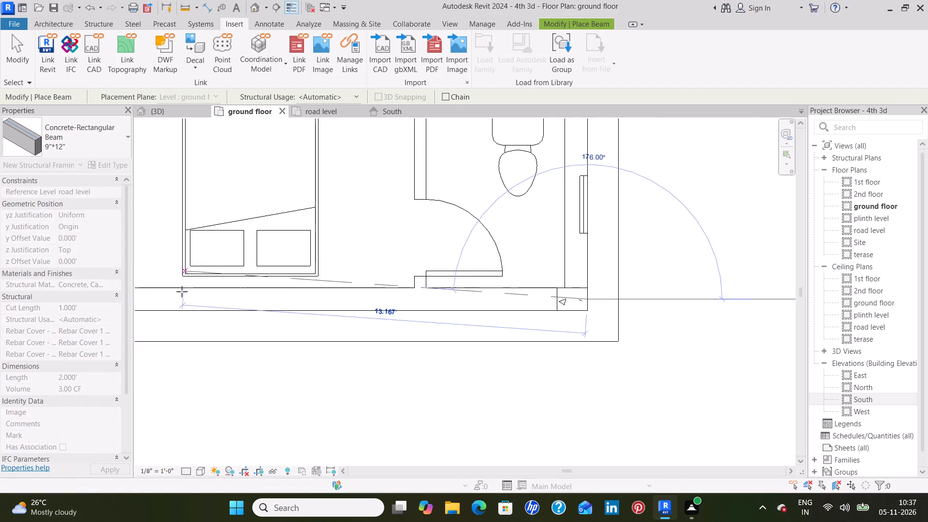
pyautogui.moveTo(250, 299); pyautogui.dragTo(631, 341, button='middle')
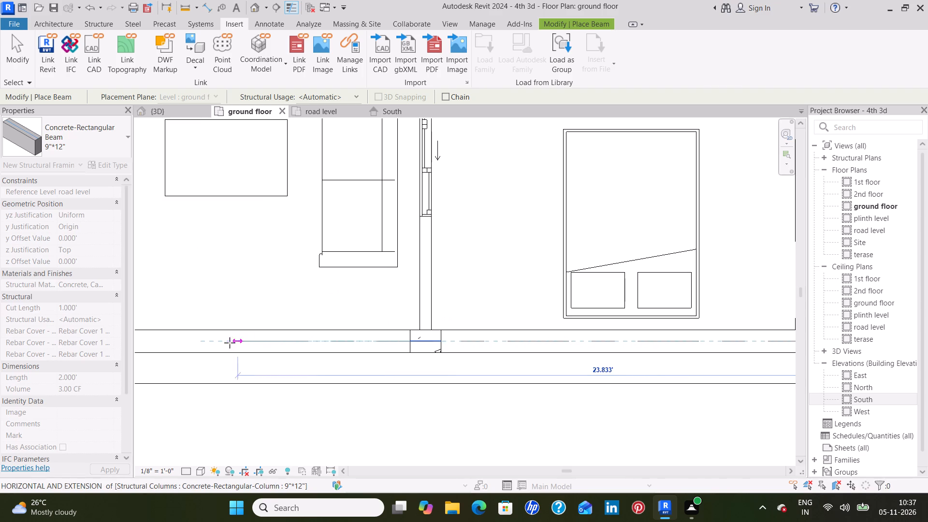
pyautogui.moveTo(224, 343); pyautogui.dragTo(521, 343, button='middle')
pyautogui.moveTo(229, 341); pyautogui.dragTo(440, 337, button='middle')
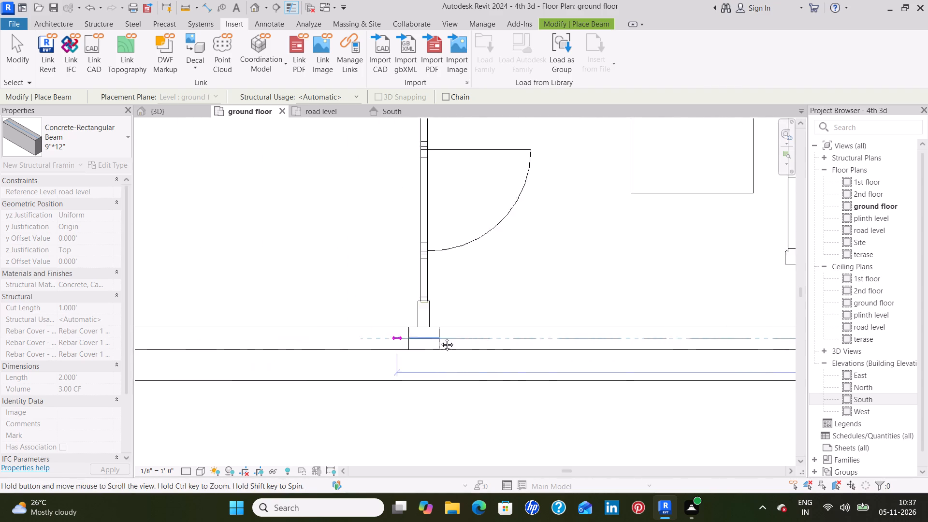
pyautogui.moveTo(440, 337); pyautogui.dragTo(531, 345, button='middle')
pyautogui.moveTo(246, 338); pyautogui.dragTo(504, 335, button='middle')
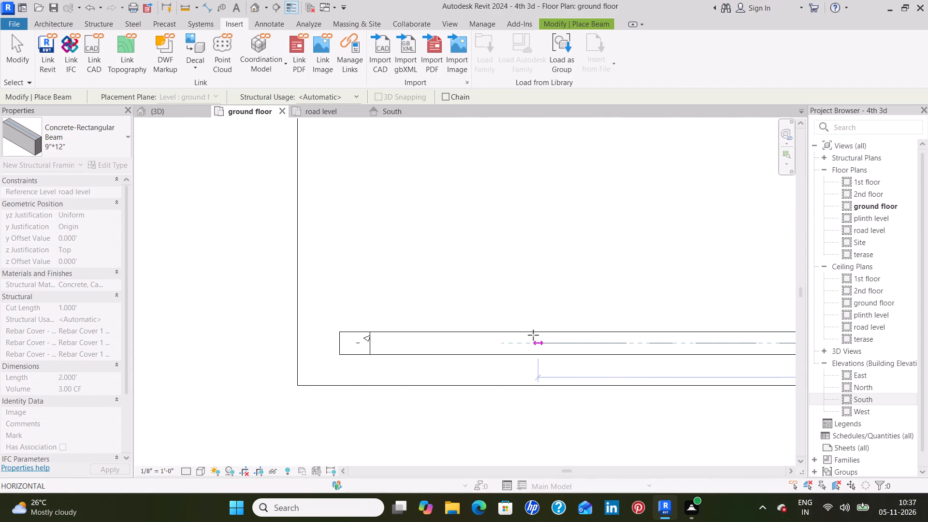
pyautogui.click(339, 345)
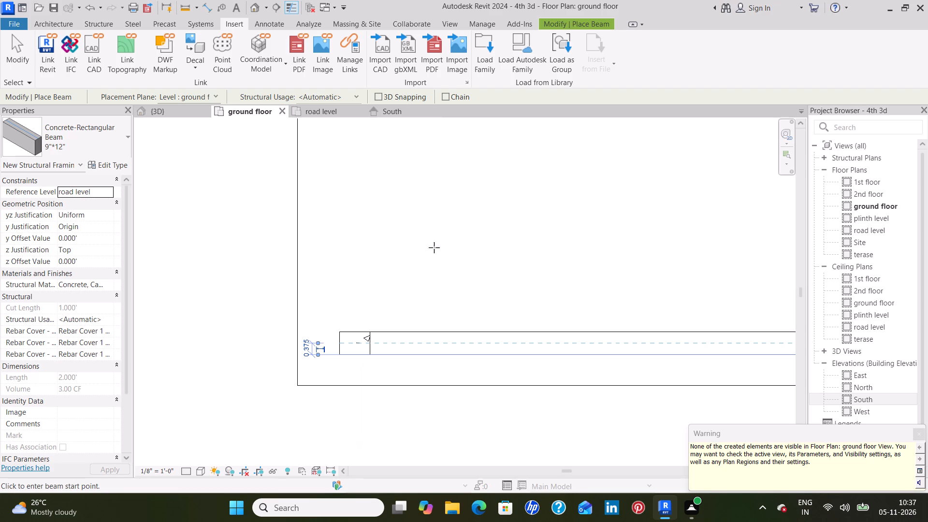
# Draw a 9"*12" beam about 14.5 ft long along the staircase's west wall, from its south-west corner column to the north-west corner column.
pyautogui.scroll(-3, 430, 239)
pyautogui.moveTo(442, 240); pyautogui.dragTo(446, 396, button='middle')
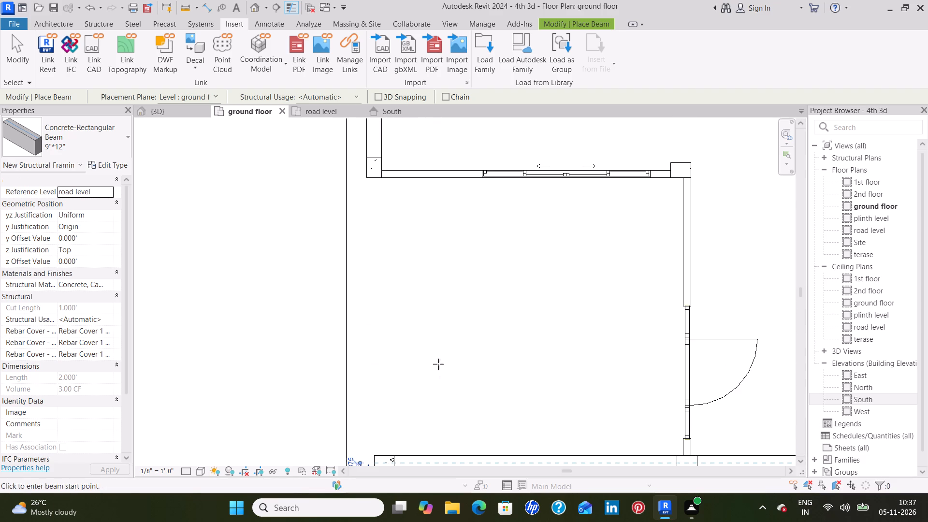
pyautogui.moveTo(424, 261); pyautogui.dragTo(426, 369, button='middle')
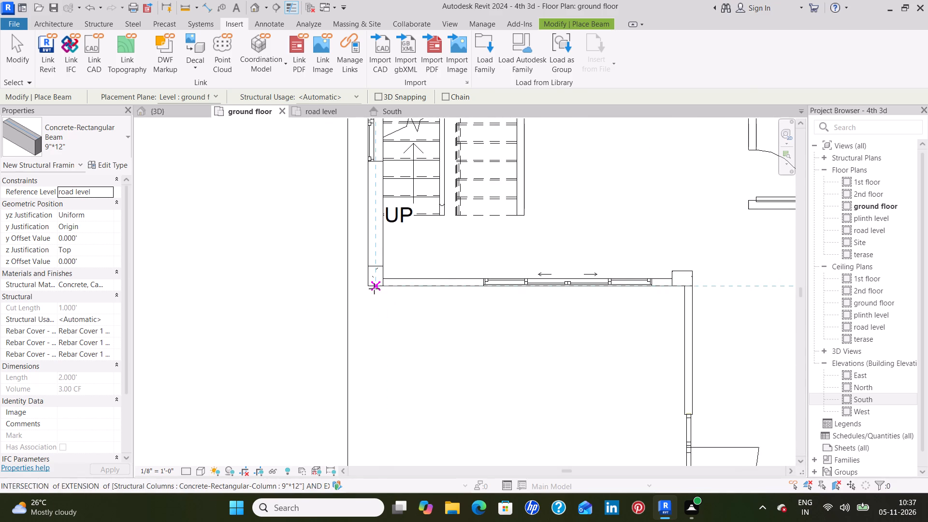
pyautogui.moveTo(374, 287); pyautogui.dragTo(382, 248)
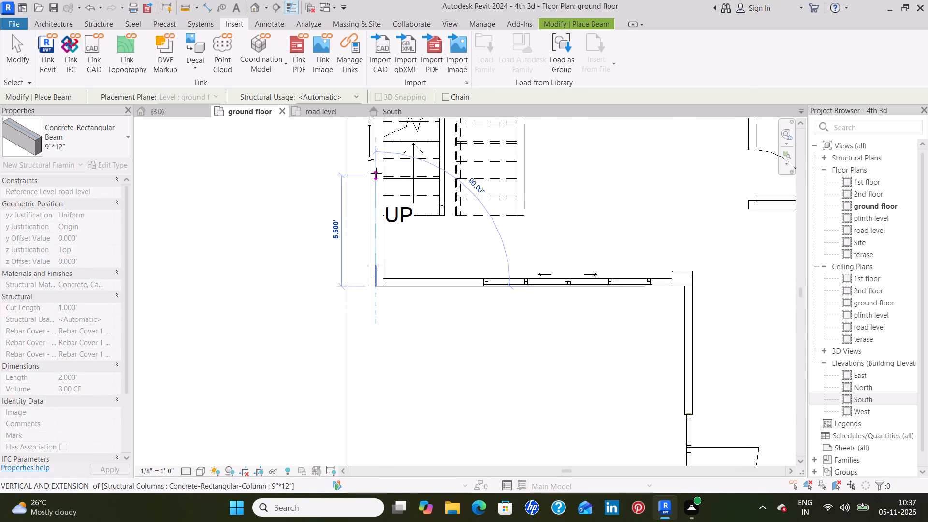
pyautogui.moveTo(381, 145); pyautogui.dragTo(362, 391, button='middle')
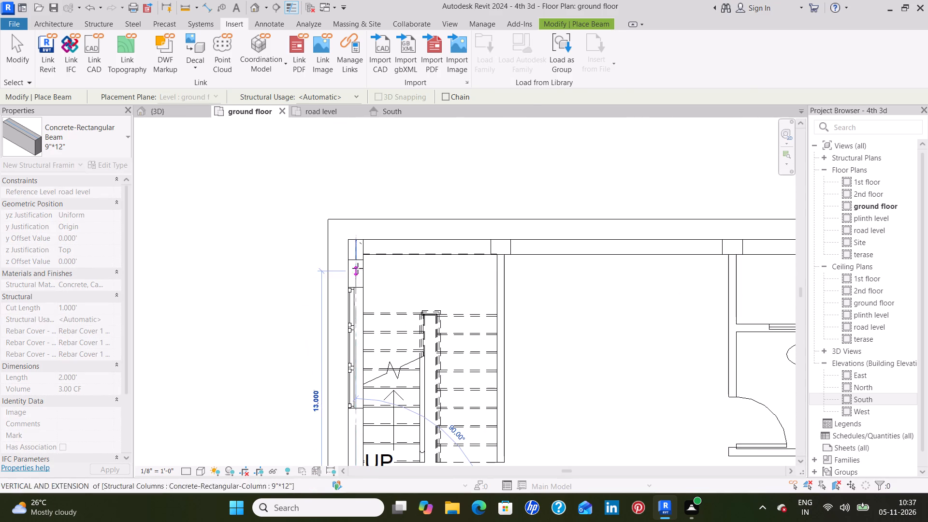
pyautogui.click(356, 239)
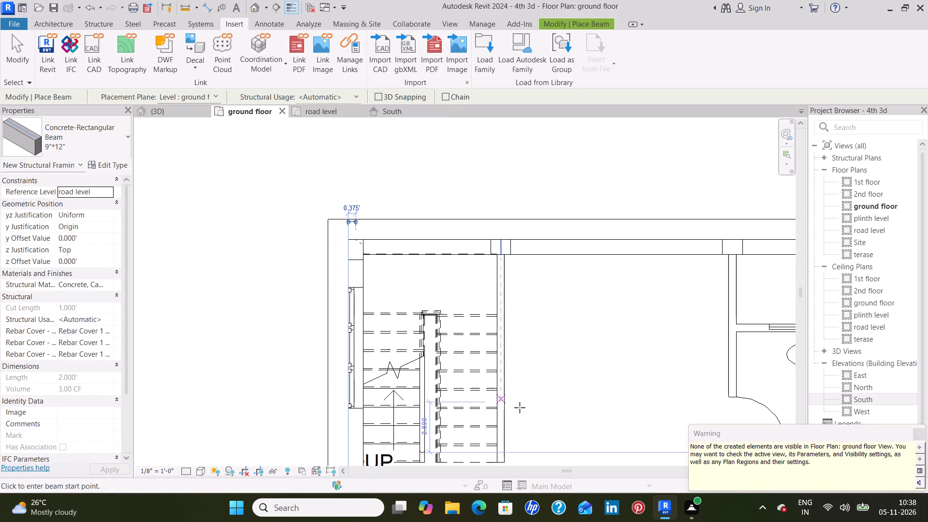
# Draw a 9"*12" beam about 14.6 ft long along the staircase's east wall, from the north wall column south to the sliding-window wall.
pyautogui.scroll(-6, 578, 394)
pyautogui.moveTo(562, 383); pyautogui.dragTo(552, 304, button='middle')
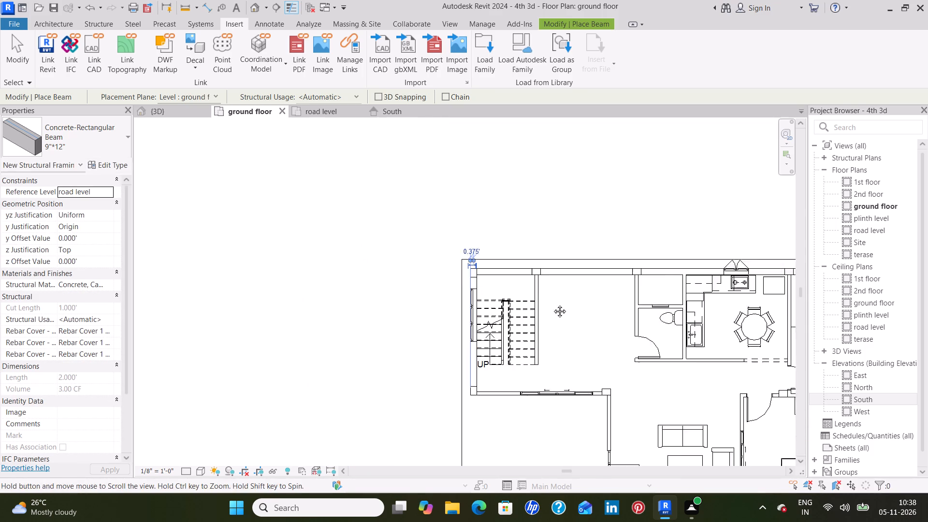
pyautogui.moveTo(552, 304); pyautogui.dragTo(532, 223, button='middle')
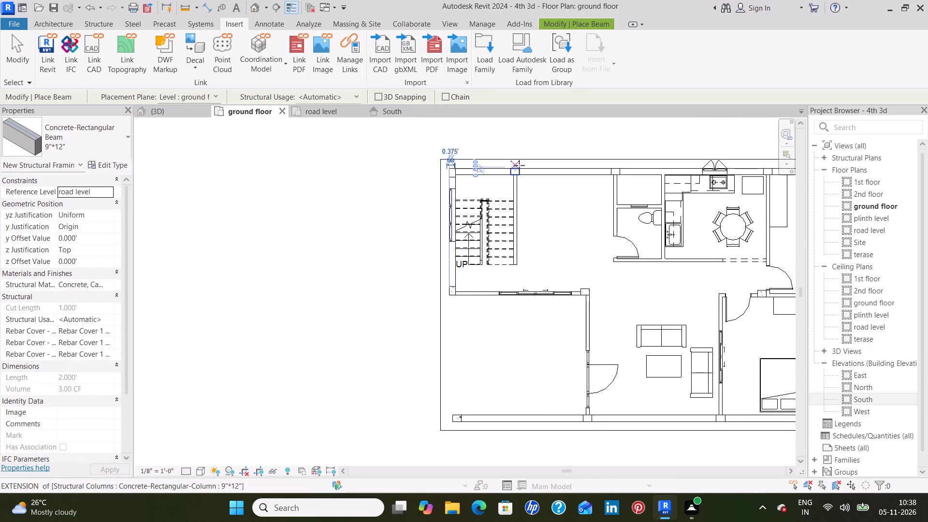
pyautogui.scroll(7, 515, 167)
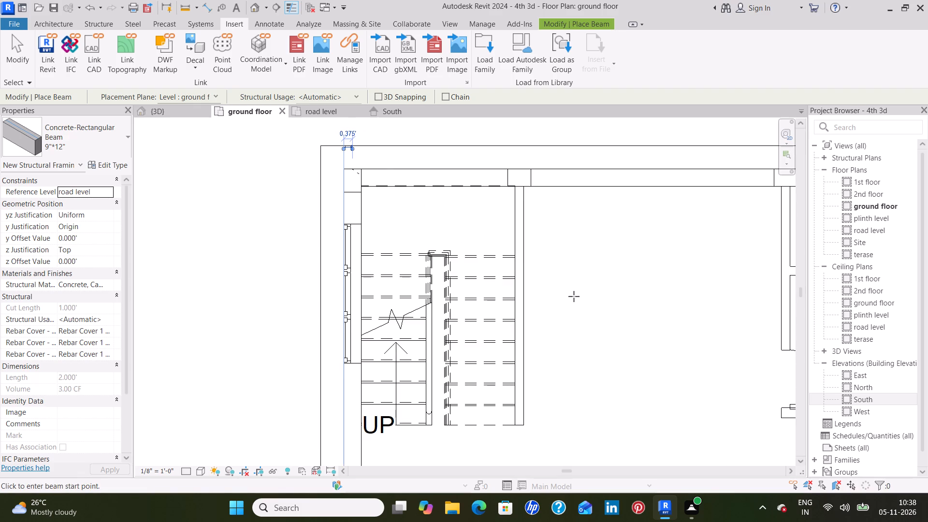
pyautogui.moveTo(574, 281); pyautogui.dragTo(574, 232, button='middle')
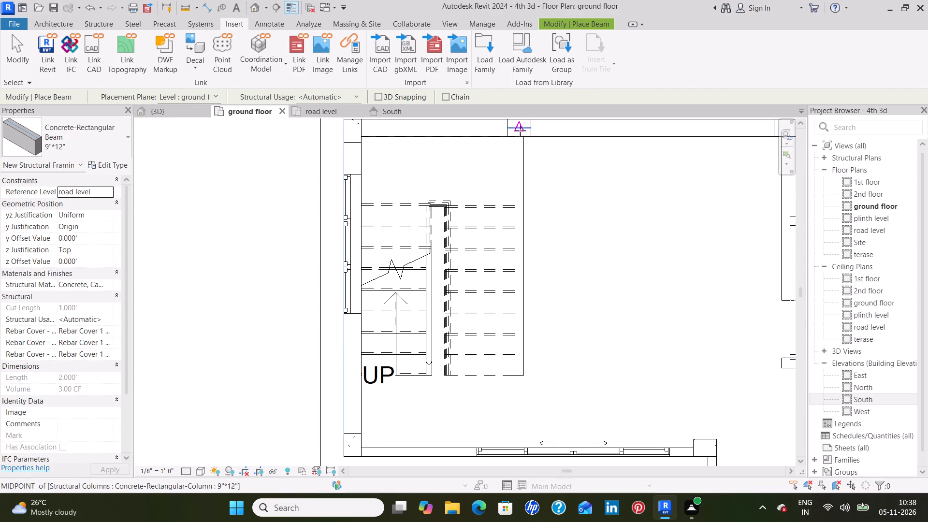
pyautogui.click(520, 121)
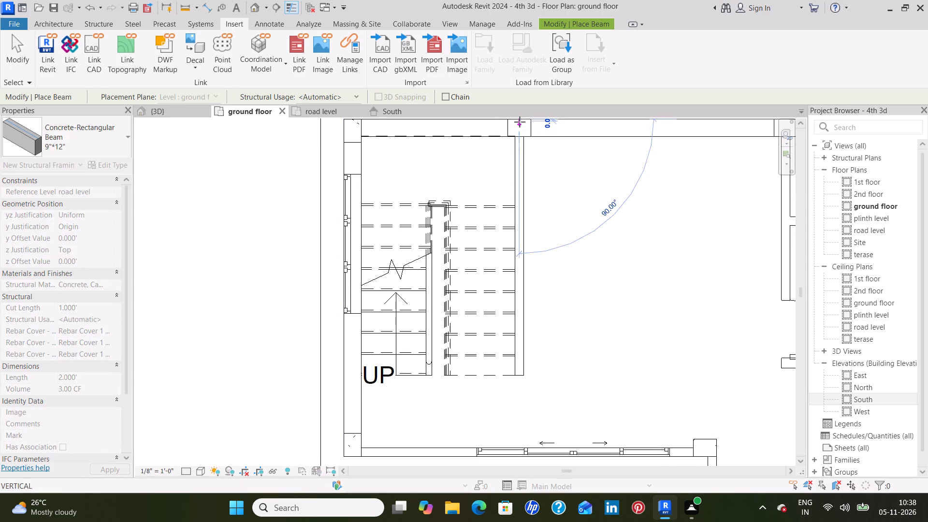
pyautogui.click(521, 456)
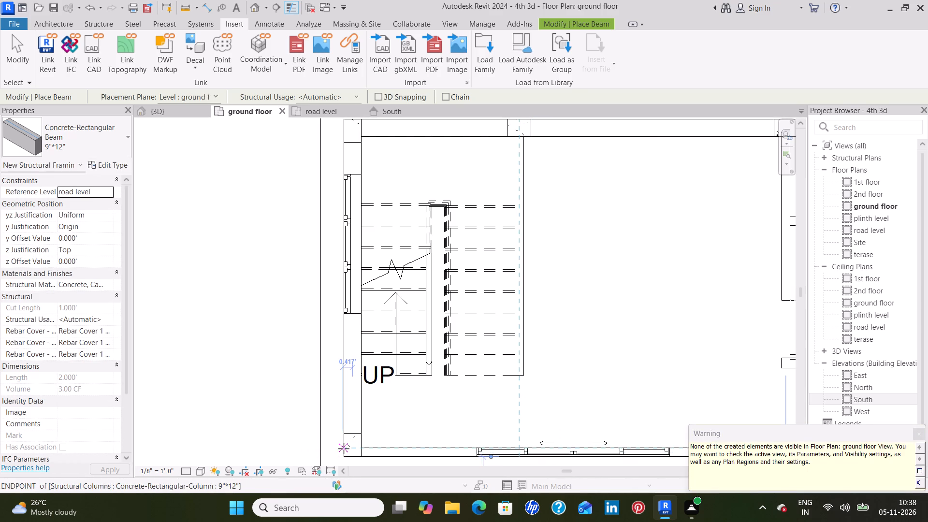
# Draw a 9"*12" beam about 16.1 ft long along the wall south of the staircase, from its south-west column to its south-east column.
pyautogui.moveTo(398, 423); pyautogui.dragTo(394, 331, button='middle')
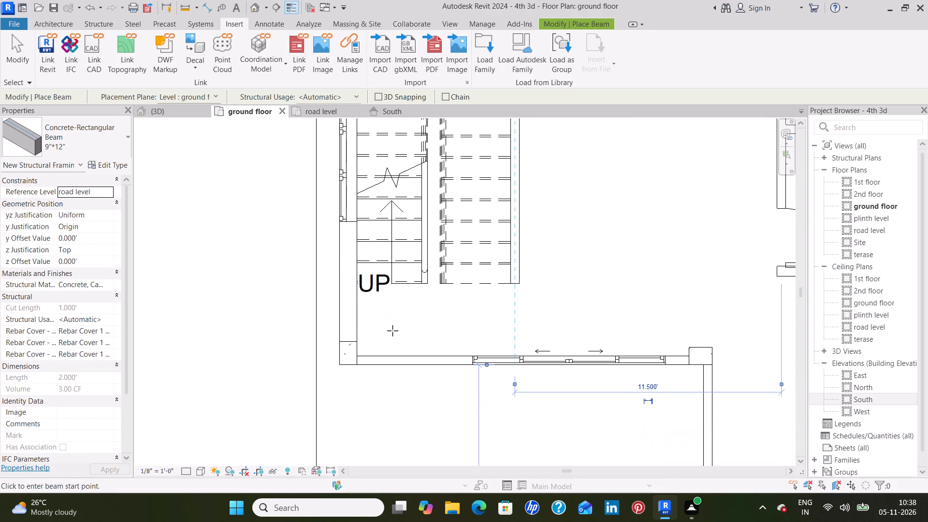
pyautogui.click(341, 350)
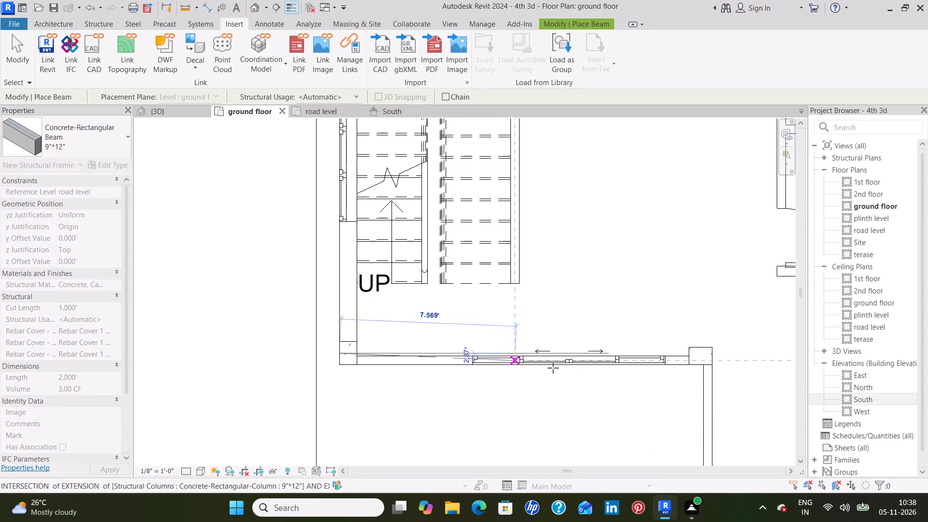
pyautogui.click(712, 353)
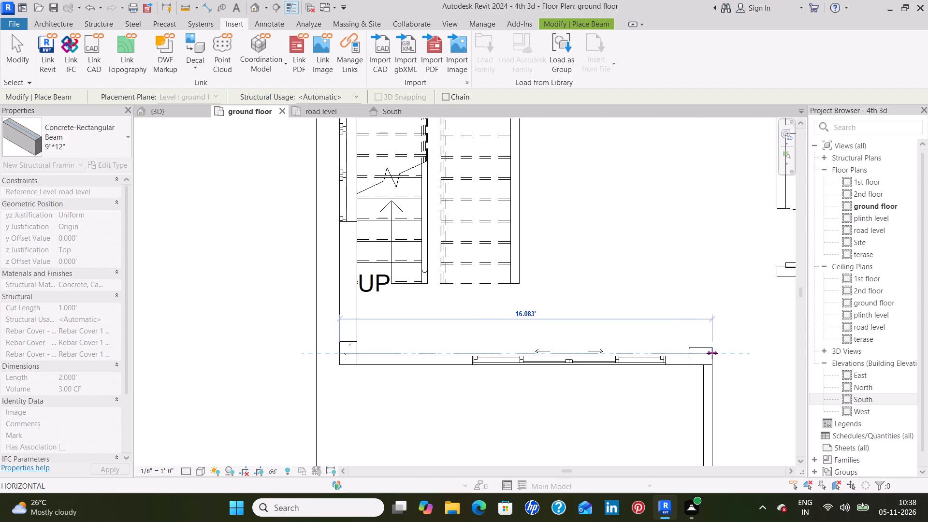
# Draw a 9"*12" beam about 15.5 ft long along the living room's west entrance wall, from the south wall column to the column at its north end.
pyautogui.scroll(-2, 720, 329)
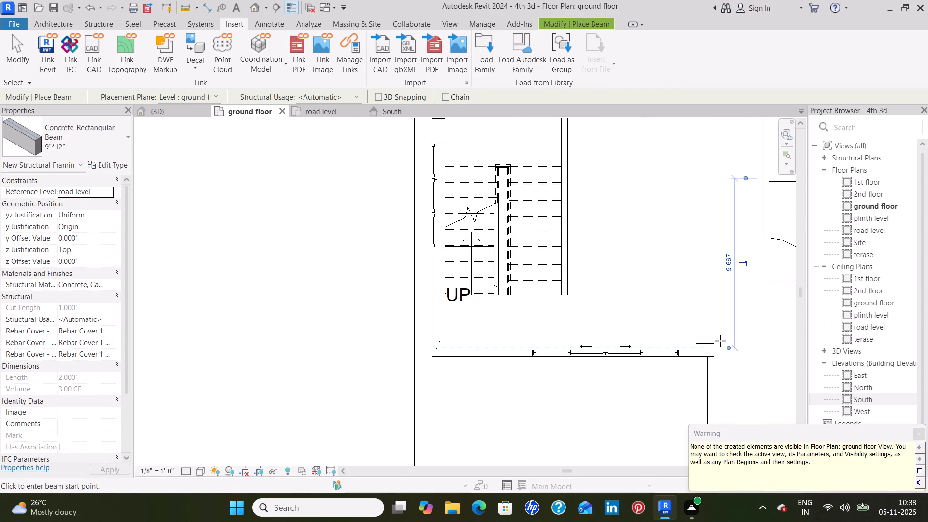
pyautogui.moveTo(718, 336); pyautogui.dragTo(592, 213, button='middle')
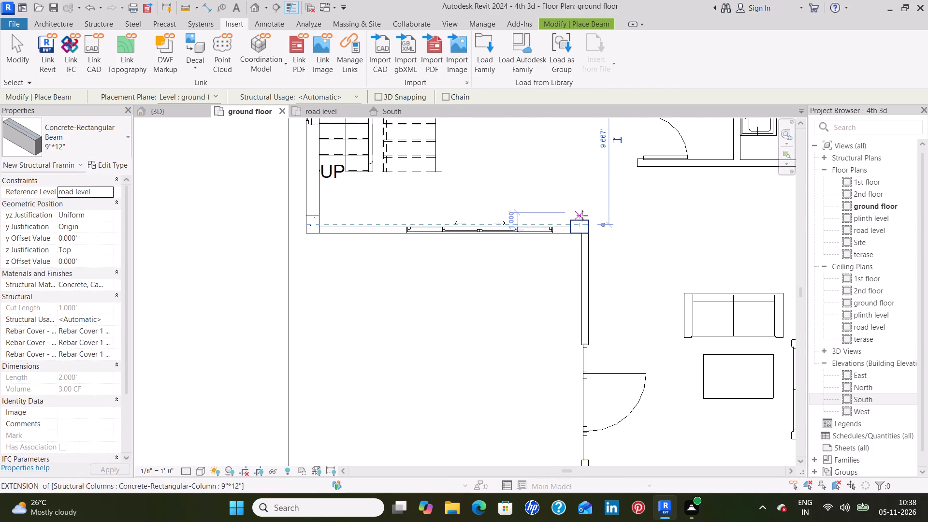
pyautogui.moveTo(602, 357); pyautogui.dragTo(594, 246, button='middle')
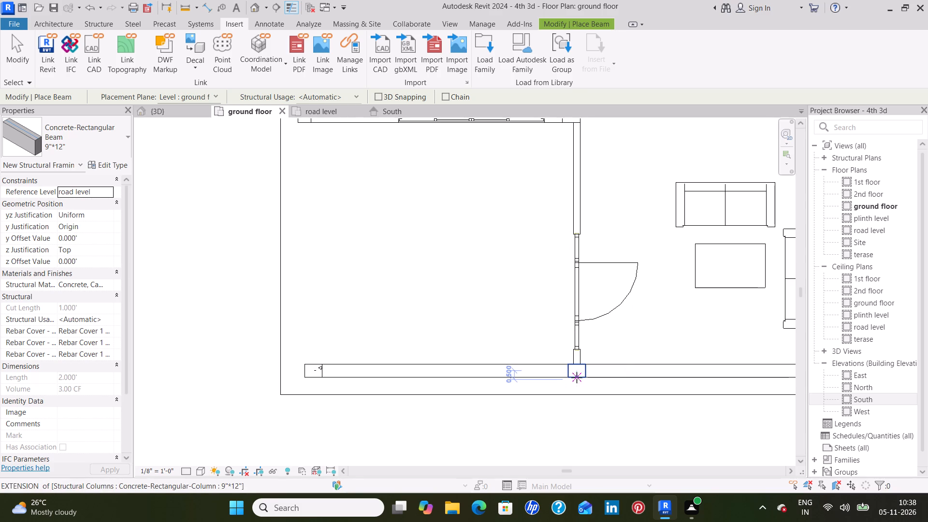
pyautogui.click(578, 377)
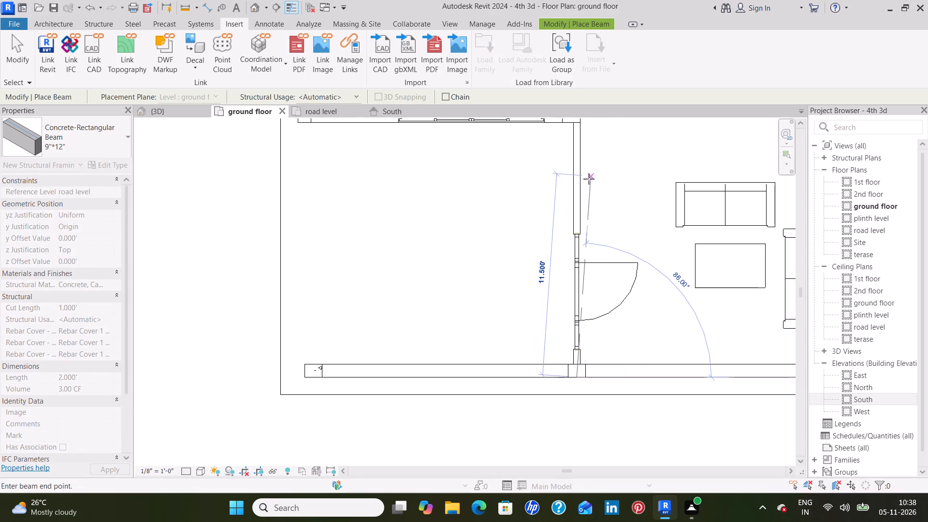
pyautogui.moveTo(574, 167); pyautogui.dragTo(547, 382, button='middle')
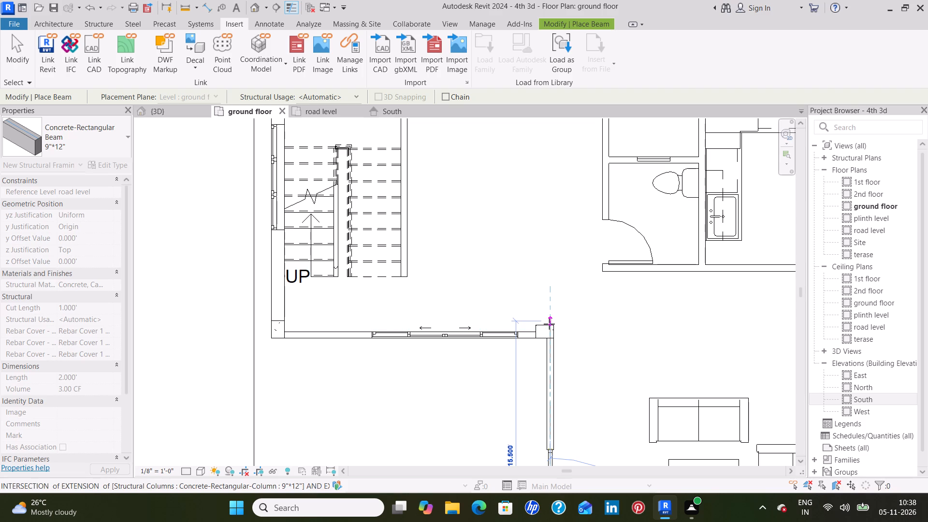
pyautogui.scroll(9, 549, 324)
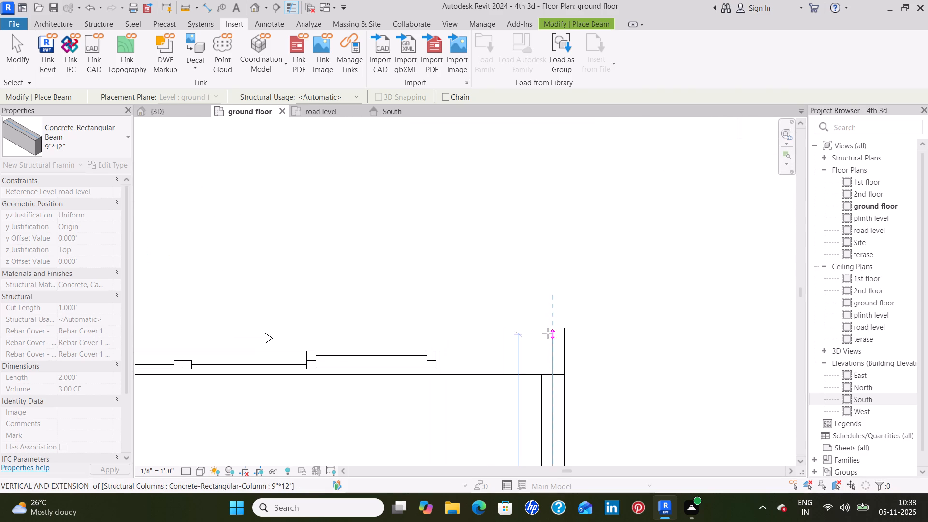
pyautogui.click(552, 328)
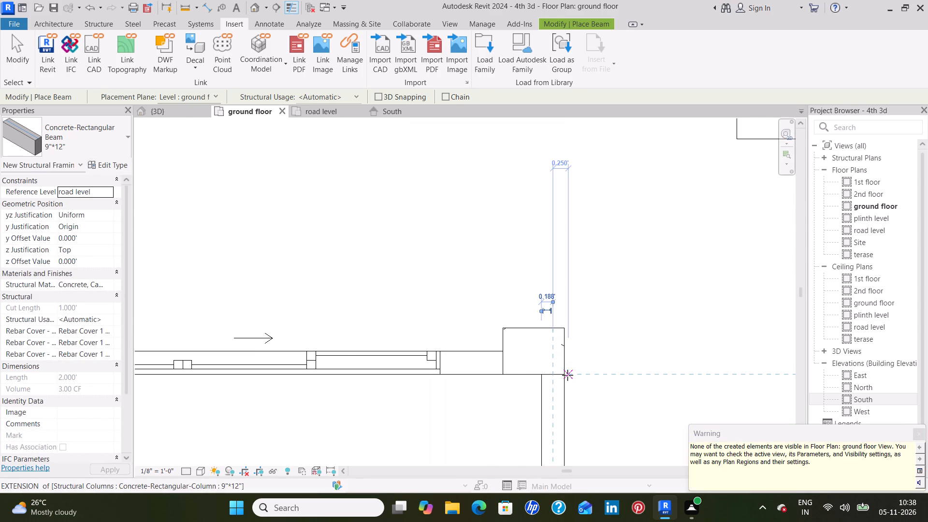
# Draw a 9"*12" beam about 30 ft long from the north wall column on the toilet's west wall straight south to the outer slab edge.
pyautogui.scroll(-4, 565, 376)
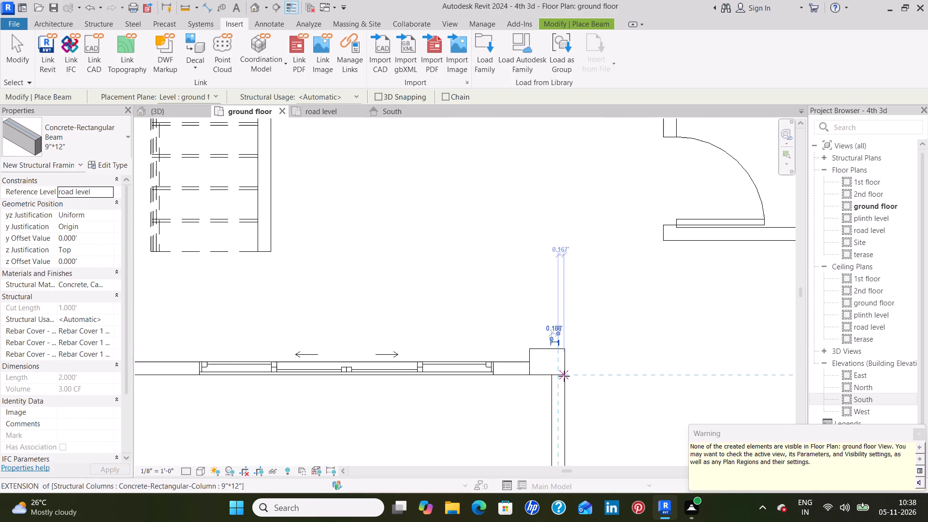
pyautogui.scroll(-4, 557, 347)
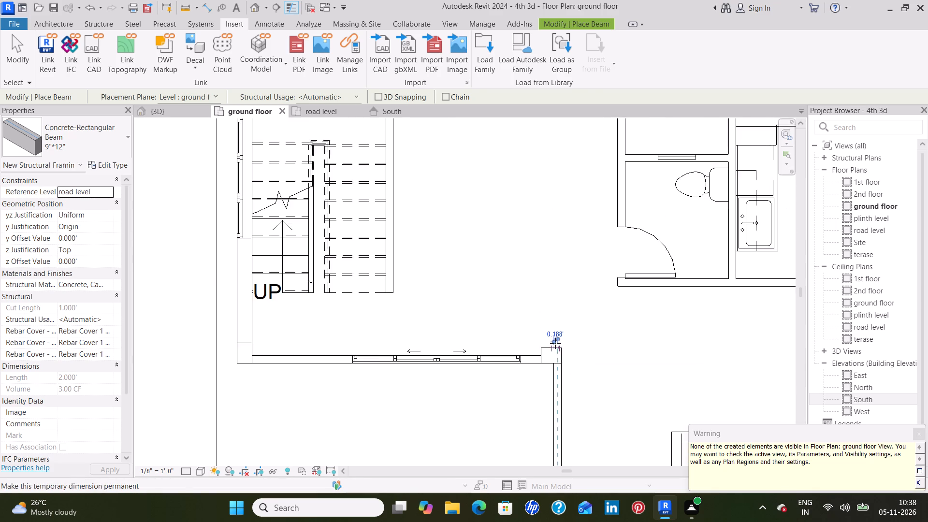
pyautogui.scroll(-3, 555, 343)
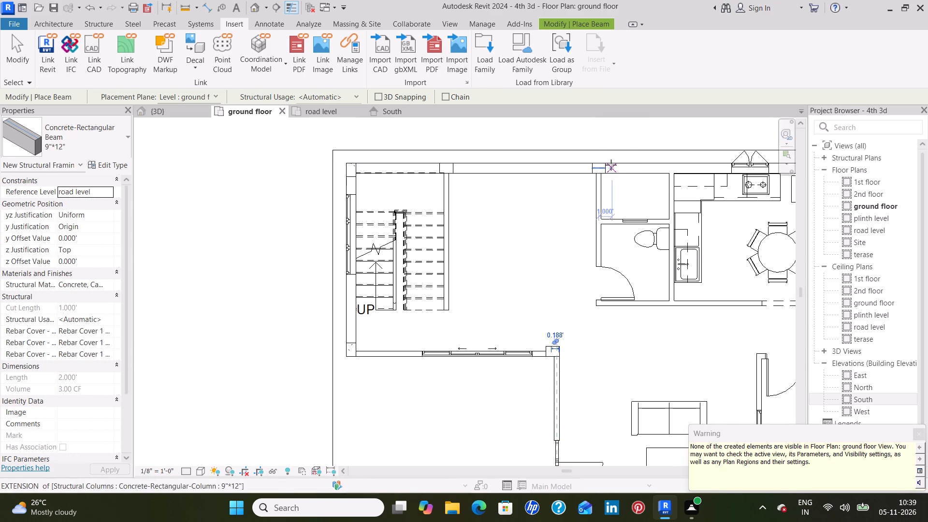
pyautogui.scroll(4, 600, 162)
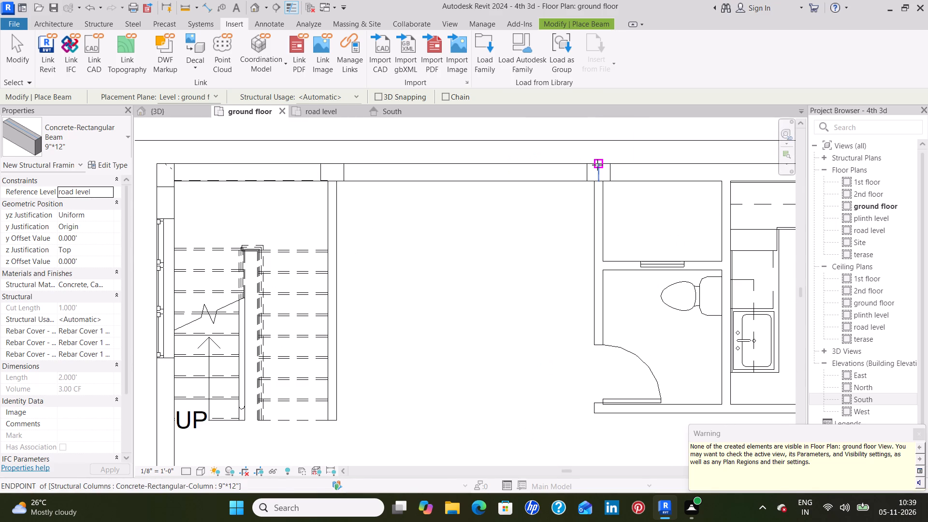
pyautogui.click(597, 165)
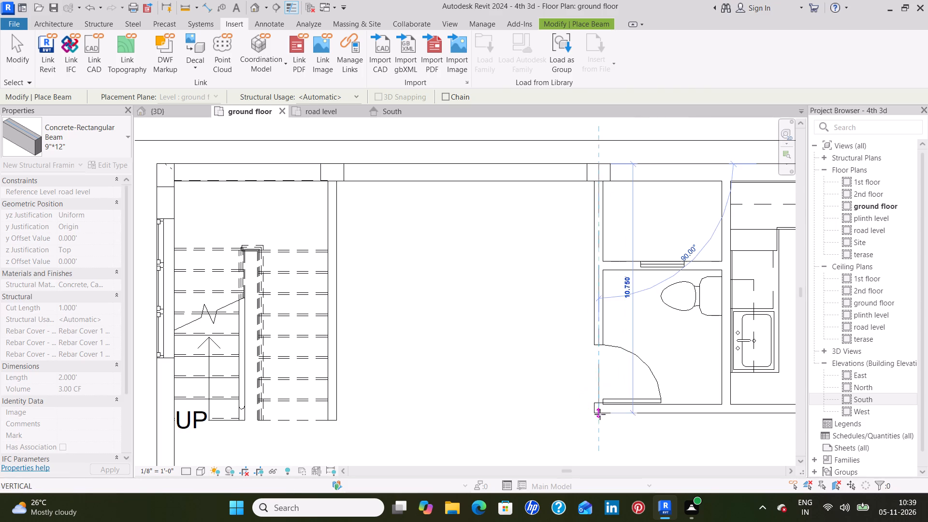
pyautogui.scroll(-7, 601, 419)
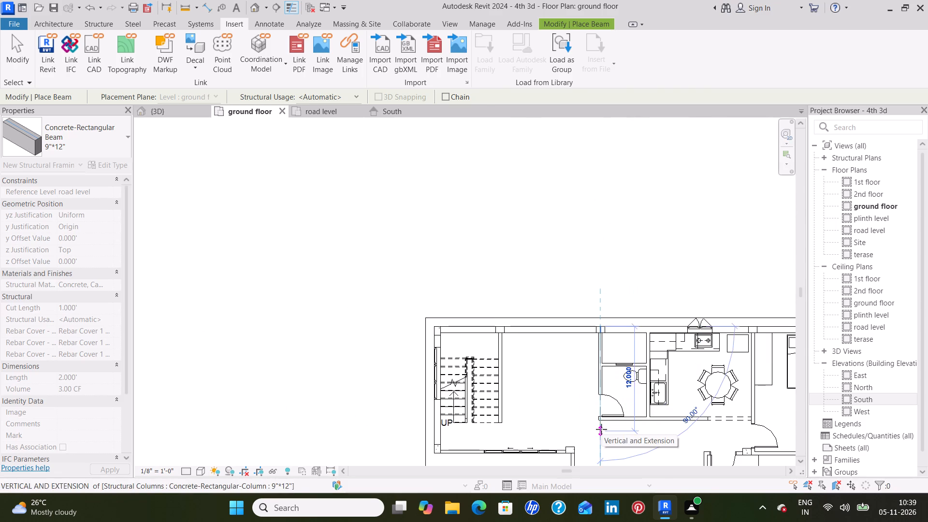
pyautogui.moveTo(604, 418); pyautogui.dragTo(619, 221, button='middle')
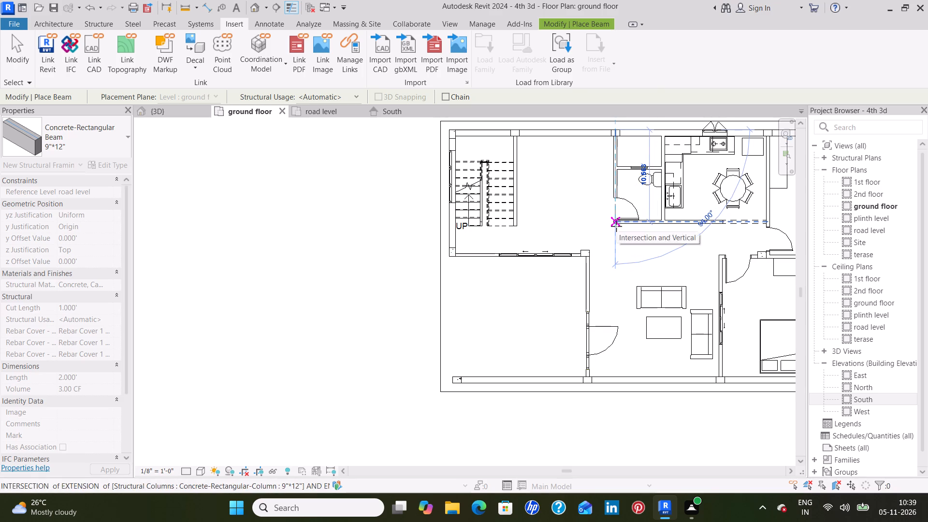
pyautogui.moveTo(635, 243); pyautogui.dragTo(507, 272, button='middle')
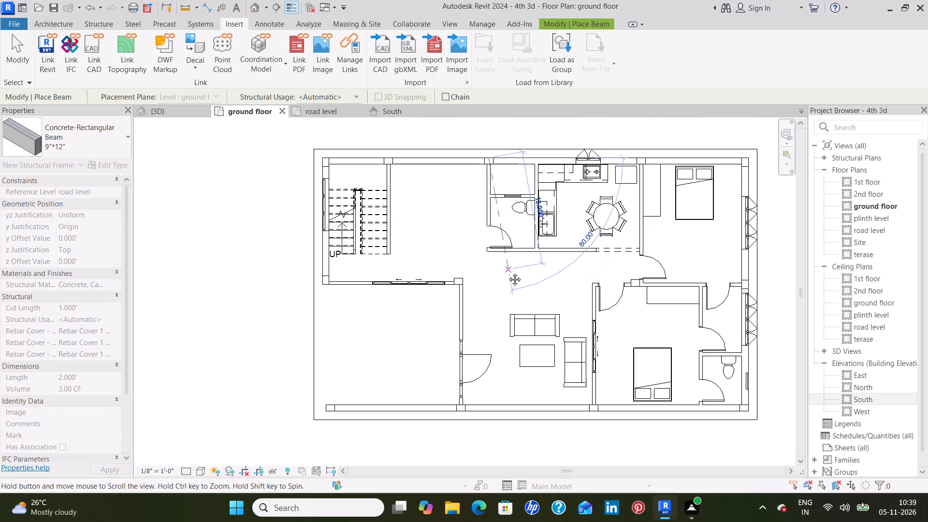
pyautogui.moveTo(507, 272); pyautogui.dragTo(507, 273, button='middle')
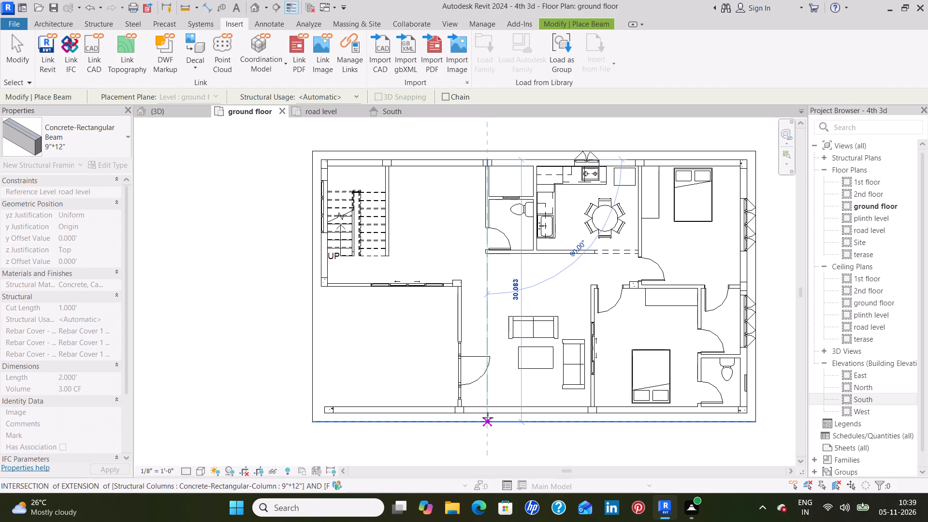
pyautogui.scroll(7, 488, 417)
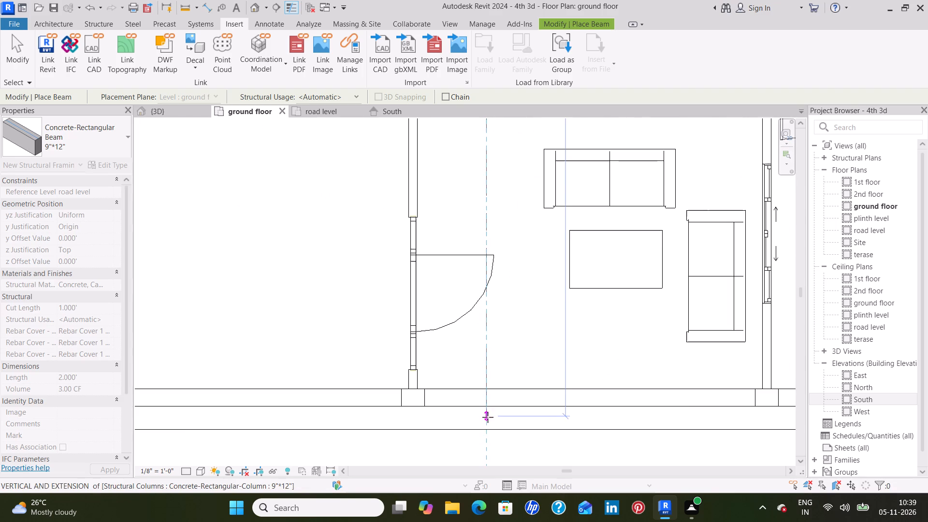
pyautogui.click(487, 430)
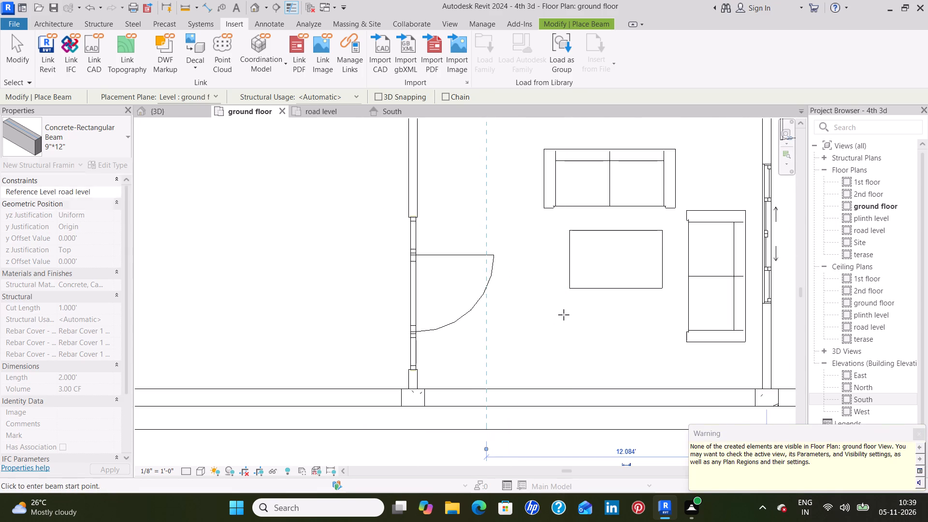
# Draw a 9"*12" beam about 28.3 ft long on the line of the wall between toilet and kitchen, from the north wall to the south wall.
pyautogui.scroll(-5, 564, 314)
pyautogui.moveTo(634, 200); pyautogui.dragTo(479, 380, button='middle')
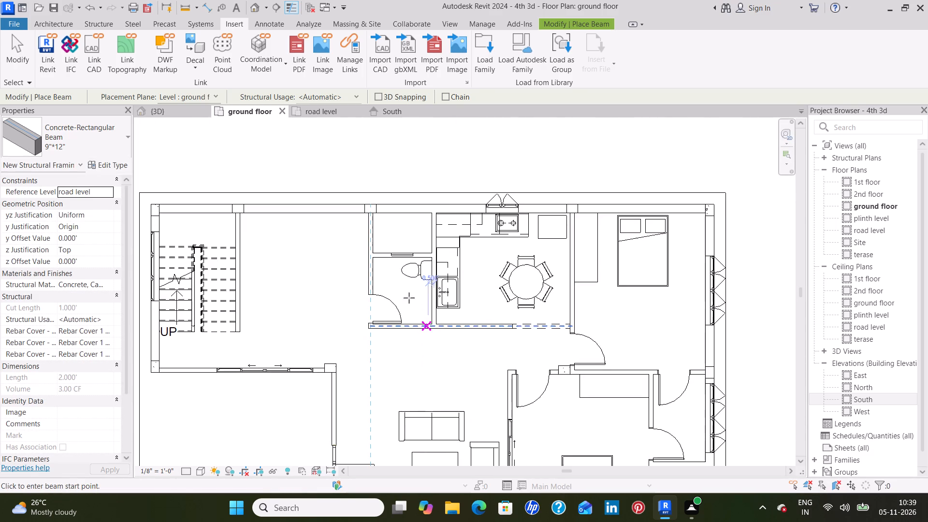
pyautogui.click(434, 208)
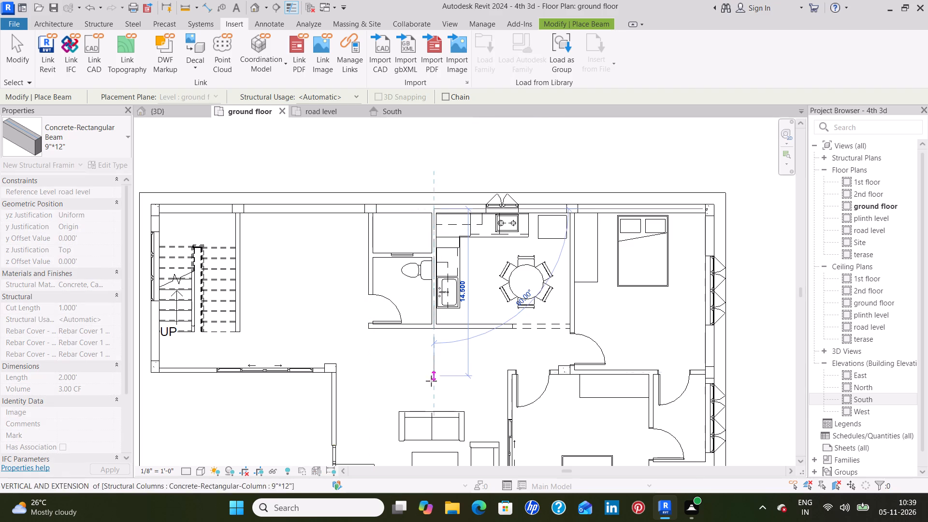
pyautogui.moveTo(430, 383); pyautogui.dragTo(428, 215, button='middle')
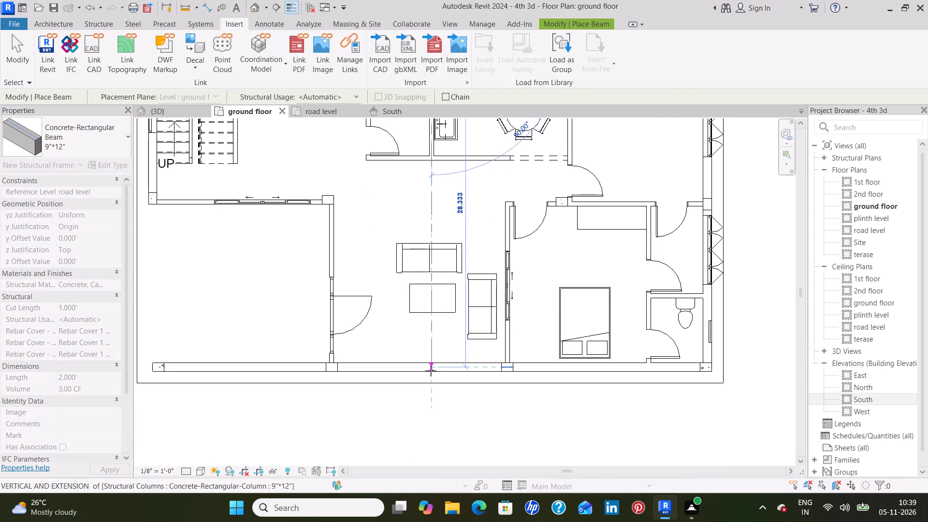
pyautogui.click(431, 371)
# Draw a 9"*12" beam 5.5 ft long along the partition on the toilet's north side, from its west wall to the kitchen wall.
pyautogui.moveTo(444, 194); pyautogui.dragTo(443, 365, button='middle')
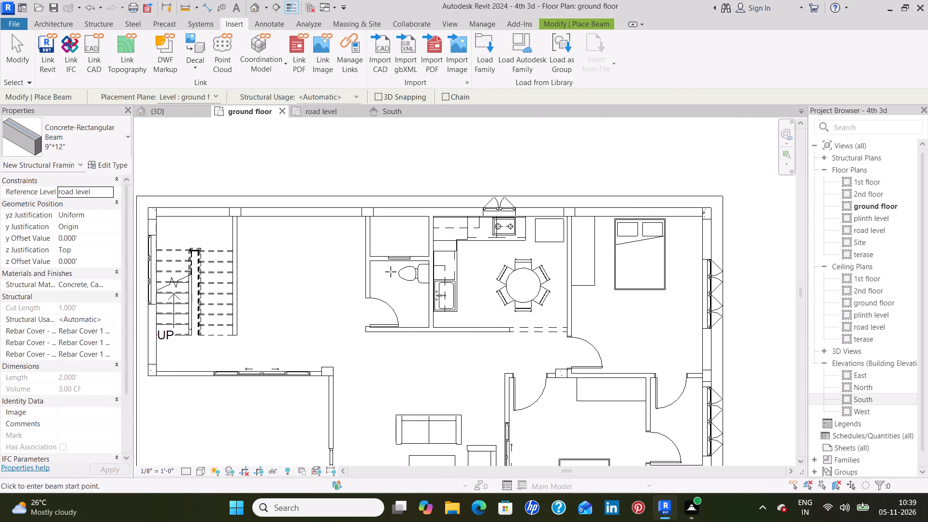
pyautogui.scroll(4, 365, 255)
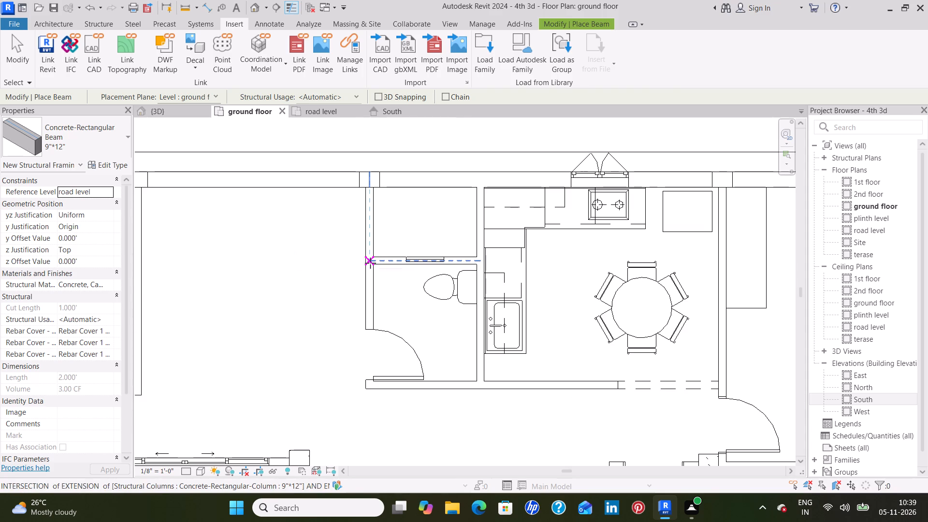
pyautogui.click(369, 259)
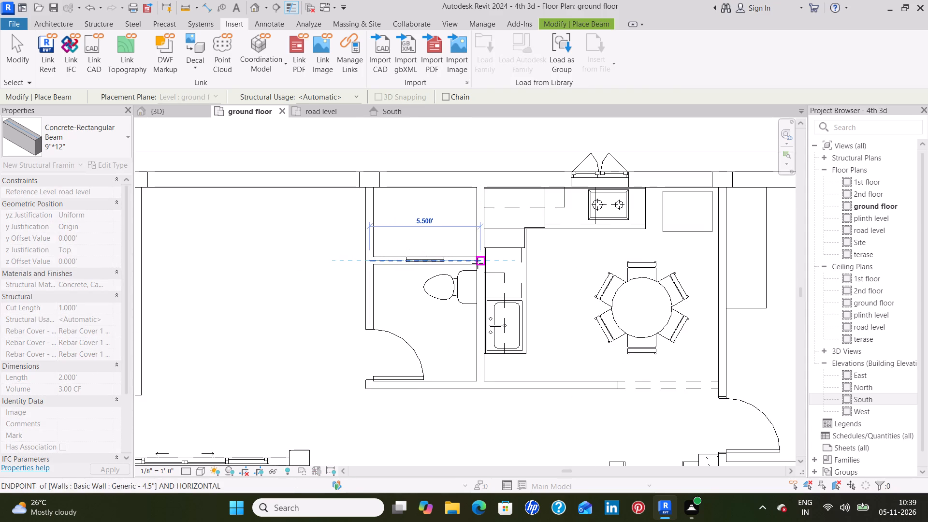
pyautogui.click(479, 262)
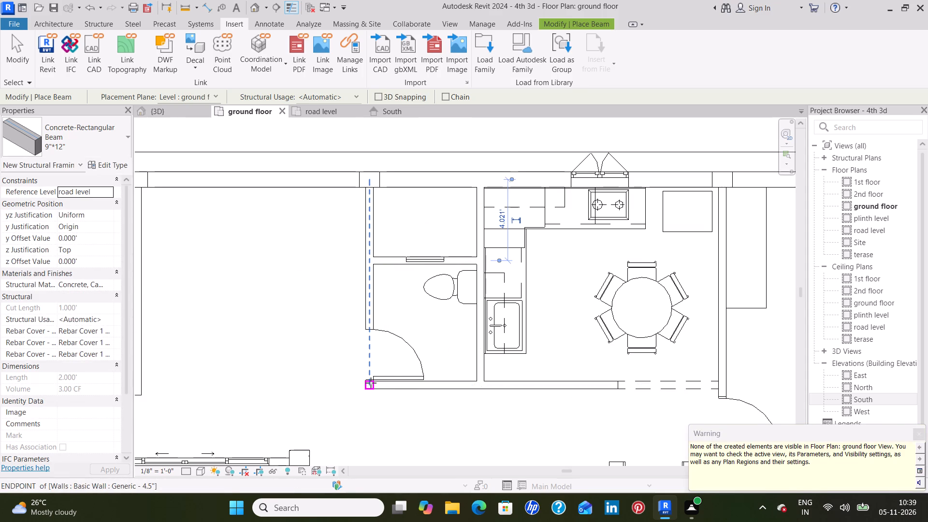
# Draw a 9"*12" beam about 29.5 ft long along the kitchen's south wall, from the toilet's southwest wall corner to the east exterior wall.
pyautogui.click(371, 383)
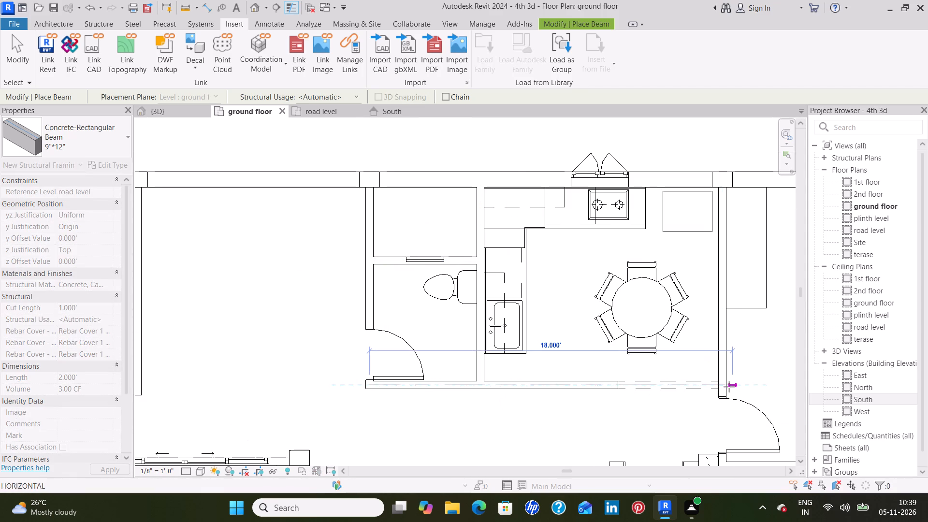
pyautogui.moveTo(728, 386); pyautogui.dragTo(425, 349, button='middle')
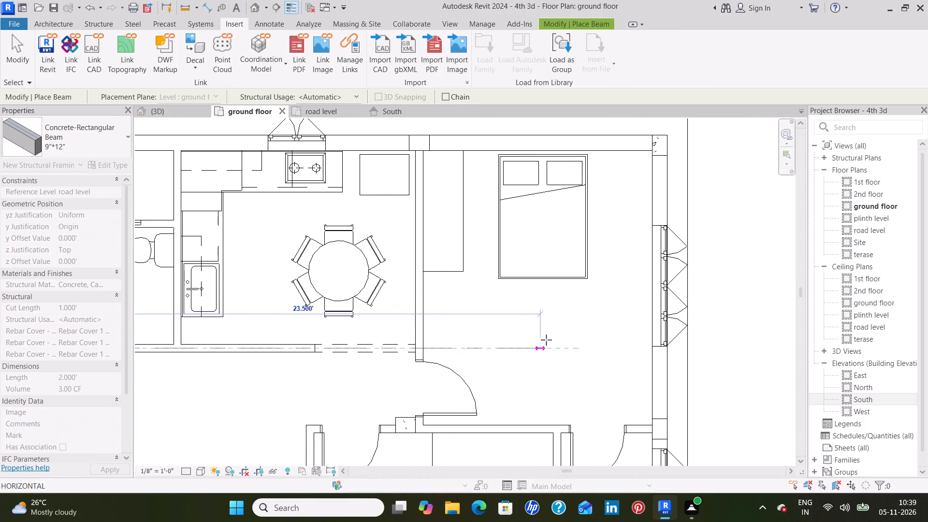
pyautogui.click(667, 344)
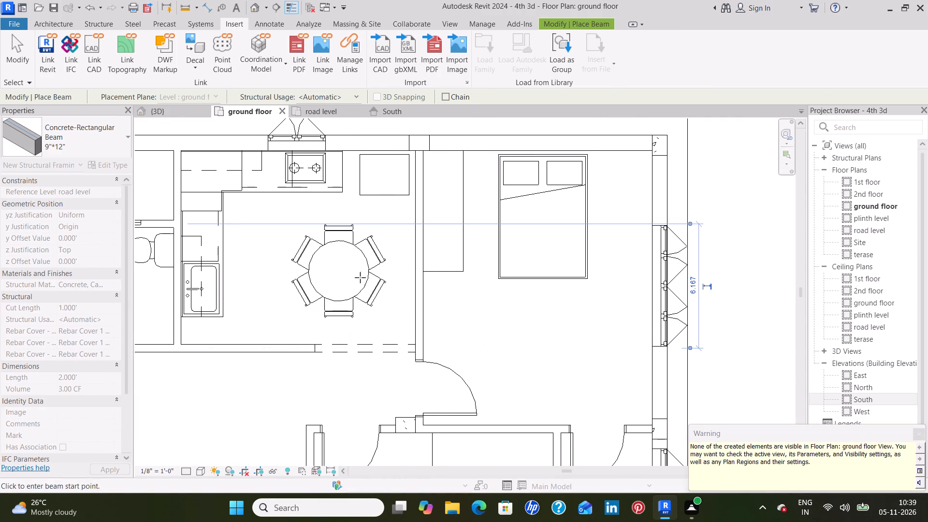
# Draw a 9"*12" beam about 29 ft long from the north wall column between kitchen and bedroom straight south to the south exterior wall.
pyautogui.moveTo(335, 213); pyautogui.dragTo(458, 260, button='middle')
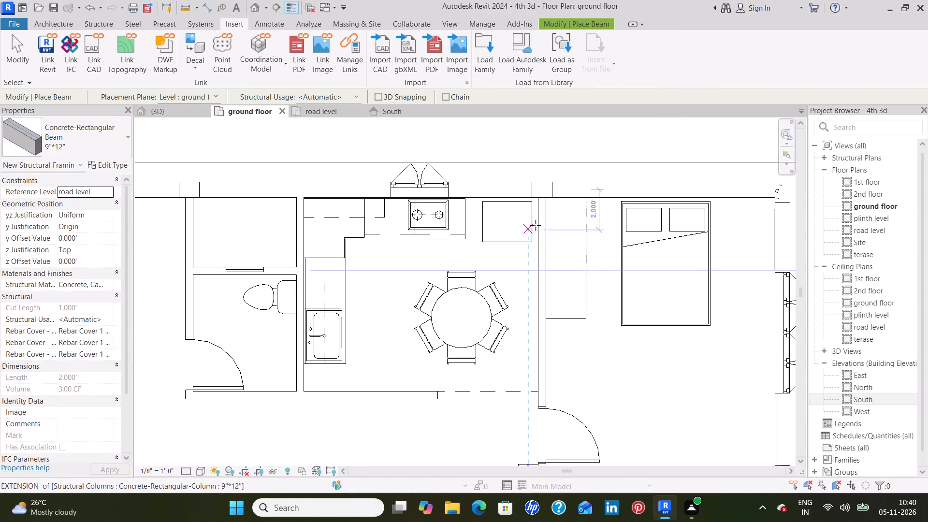
pyautogui.click(541, 183)
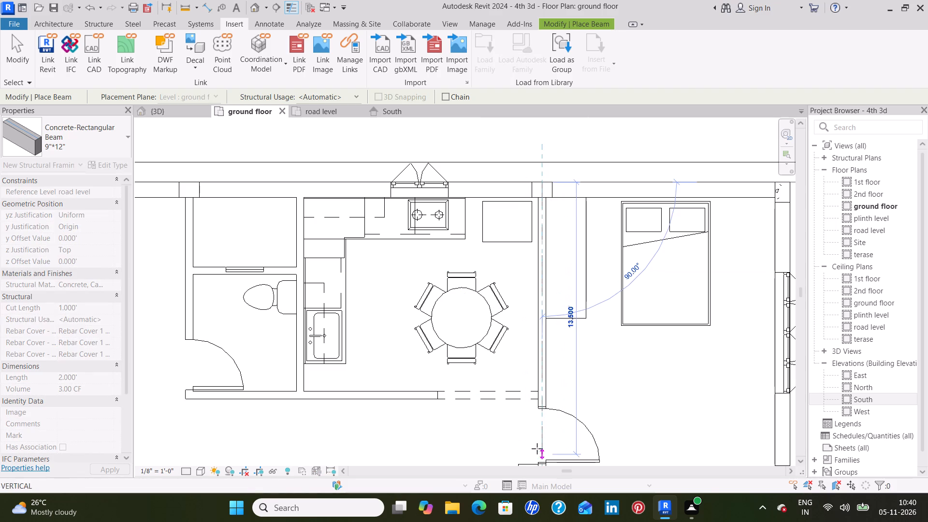
pyautogui.moveTo(536, 432); pyautogui.dragTo(517, 268, button='middle')
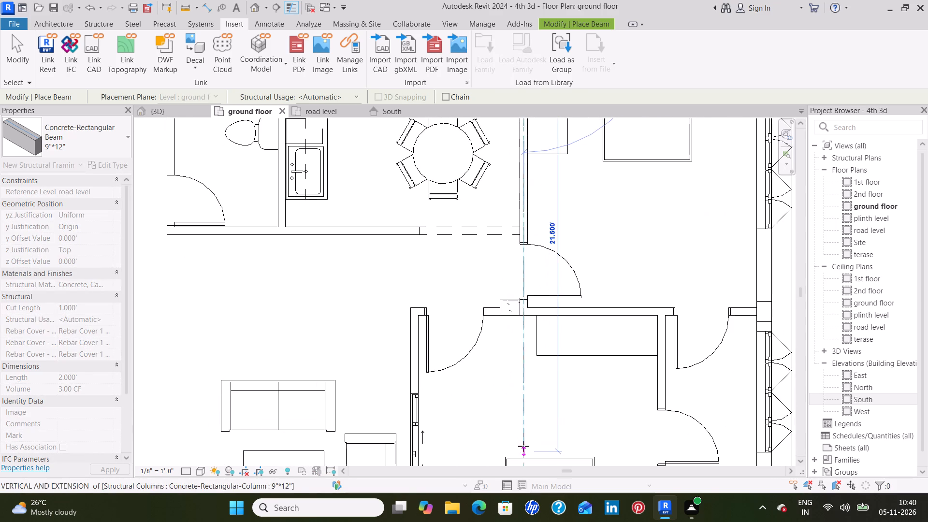
pyautogui.moveTo(522, 437); pyautogui.dragTo(514, 251, button='middle')
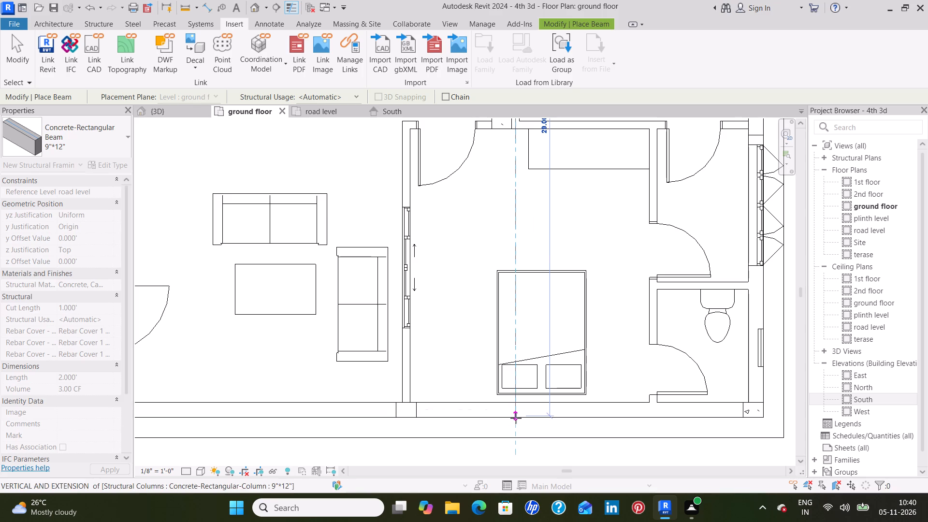
pyautogui.click(516, 418)
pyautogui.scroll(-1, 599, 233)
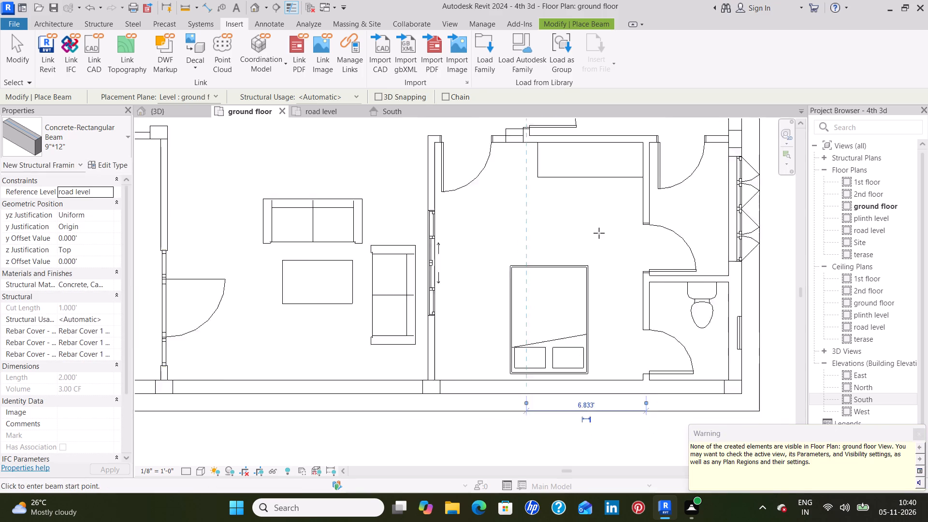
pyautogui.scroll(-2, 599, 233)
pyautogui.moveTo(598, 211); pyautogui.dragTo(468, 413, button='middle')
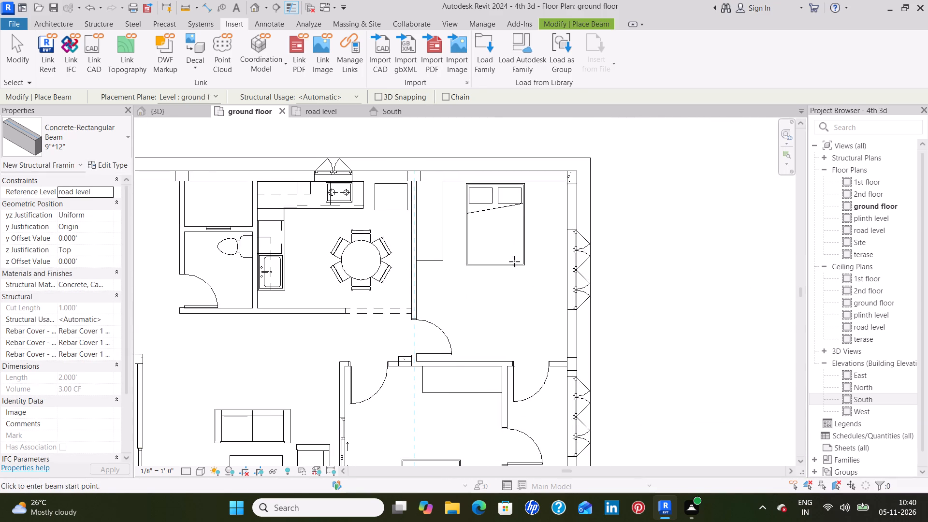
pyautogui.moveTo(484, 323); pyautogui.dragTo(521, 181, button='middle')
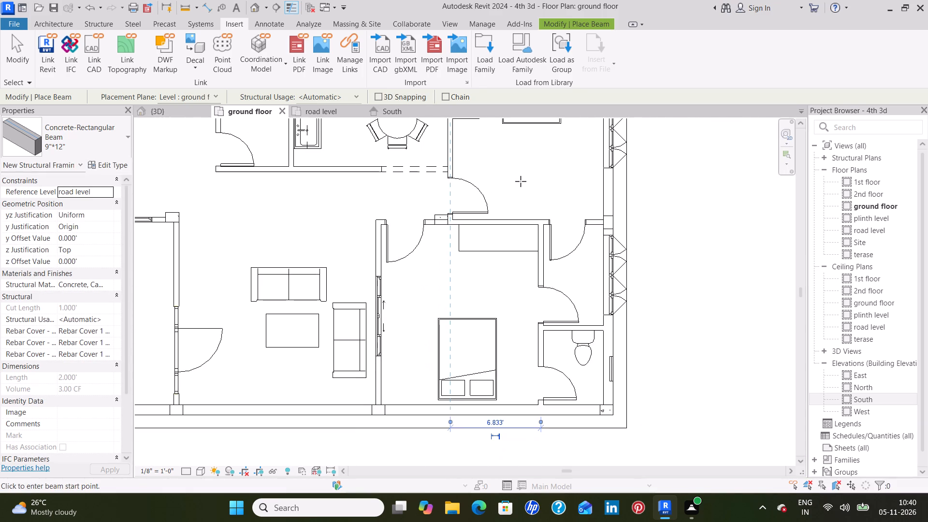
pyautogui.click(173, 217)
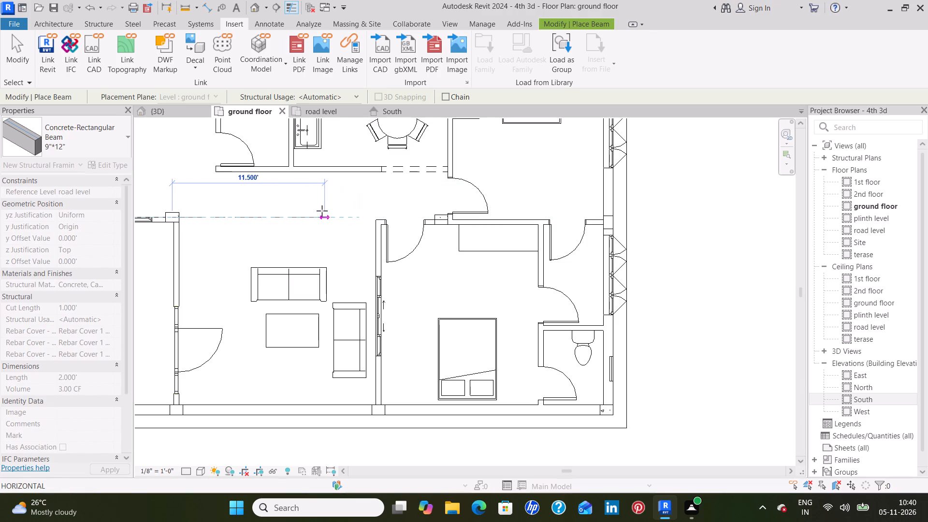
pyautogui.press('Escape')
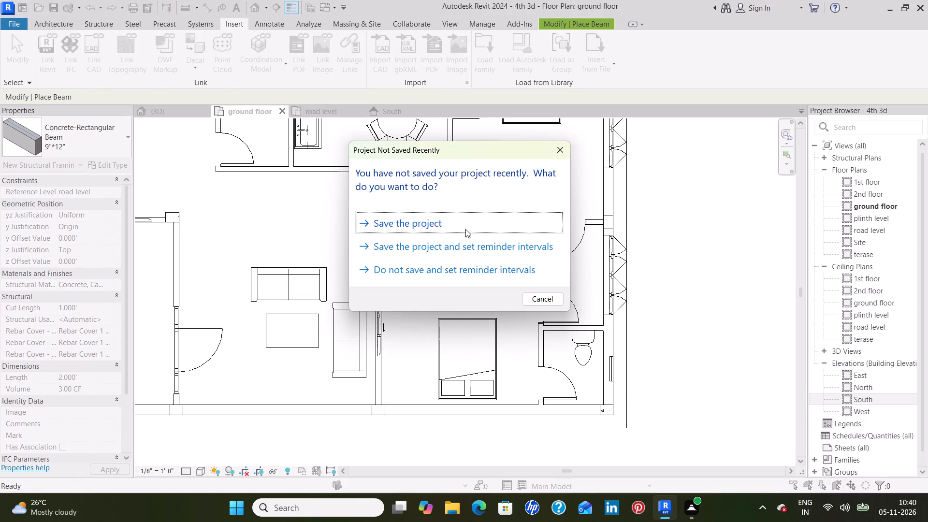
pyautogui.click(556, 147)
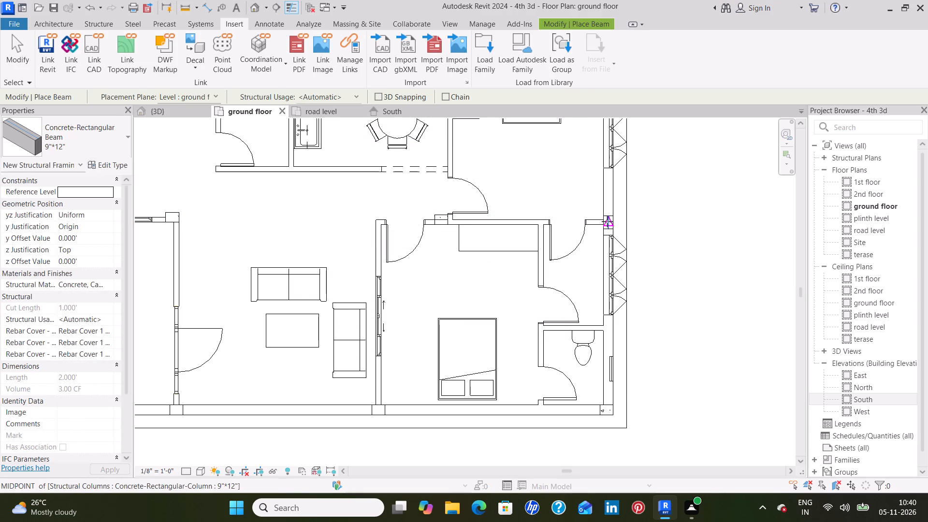
# Draw a 9"*12" beam about 32.5 ft long from the middle column of the east wall west to the living room's northwest column.
pyautogui.click(611, 222)
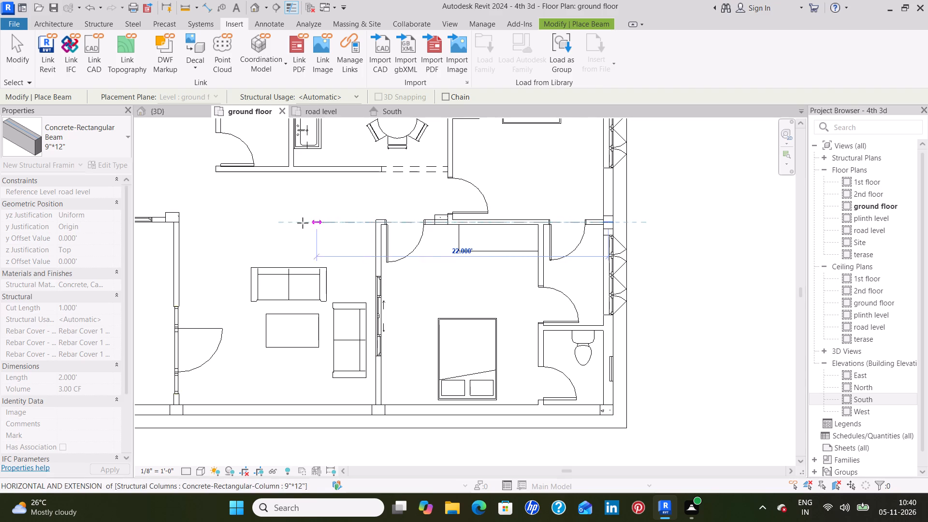
pyautogui.click(174, 216)
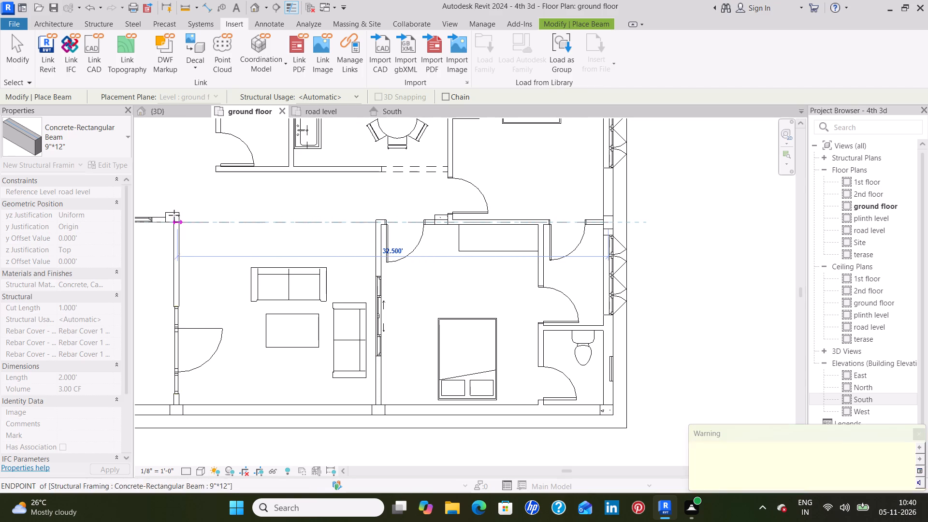
# Draw a 9"*12" beam on the line of the wall between living room and south bedroom, from the south wall column to the north exterior wall.
pyautogui.scroll(-3, 324, 205)
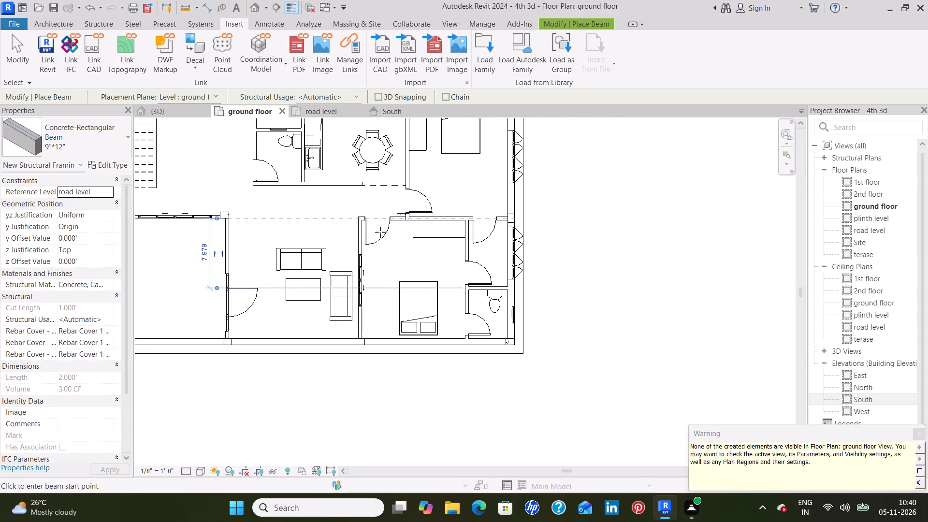
pyautogui.scroll(3, 360, 218)
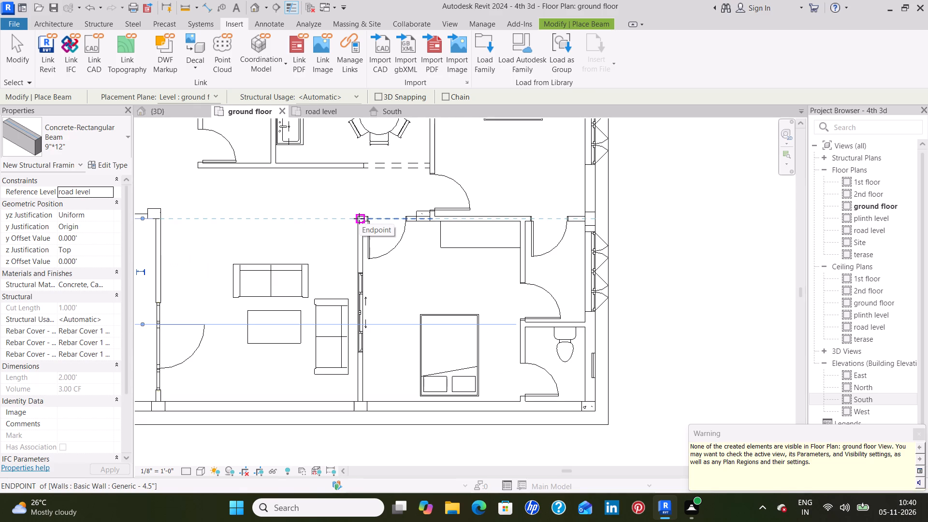
pyautogui.scroll(-3, 360, 215)
pyautogui.moveTo(362, 207); pyautogui.dragTo(368, 255, button='middle')
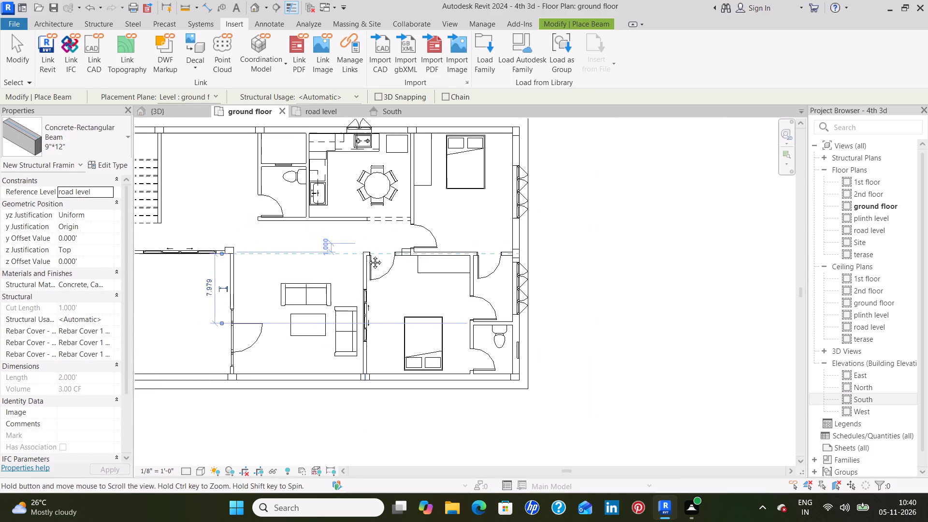
pyautogui.moveTo(368, 255); pyautogui.dragTo(369, 275, button='middle')
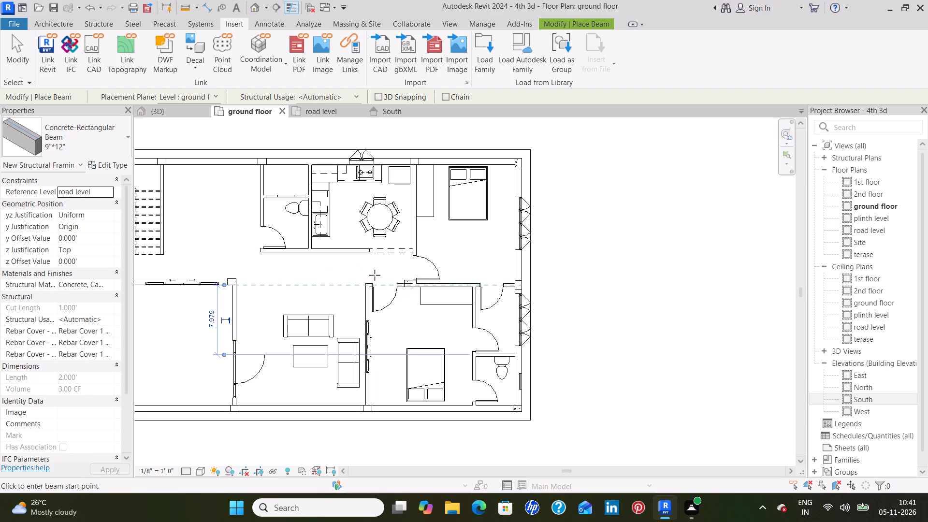
pyautogui.click(366, 411)
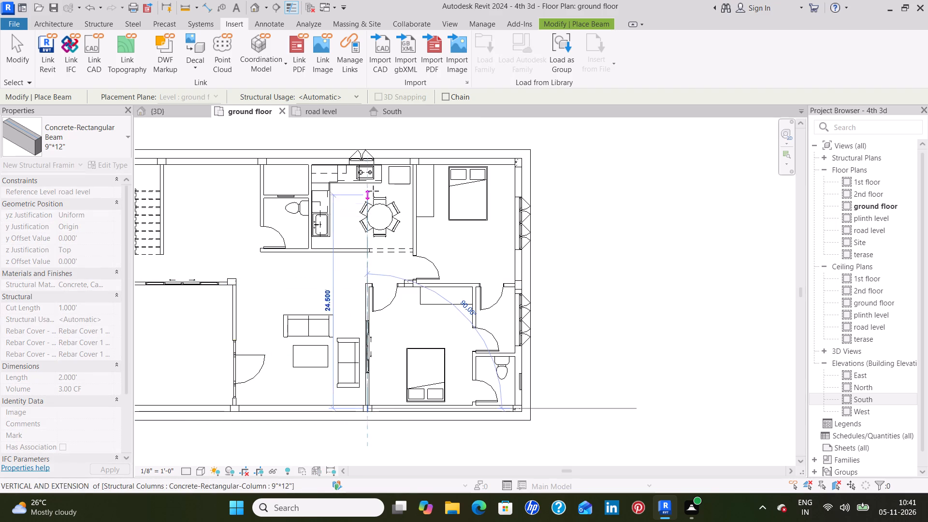
pyautogui.click(368, 161)
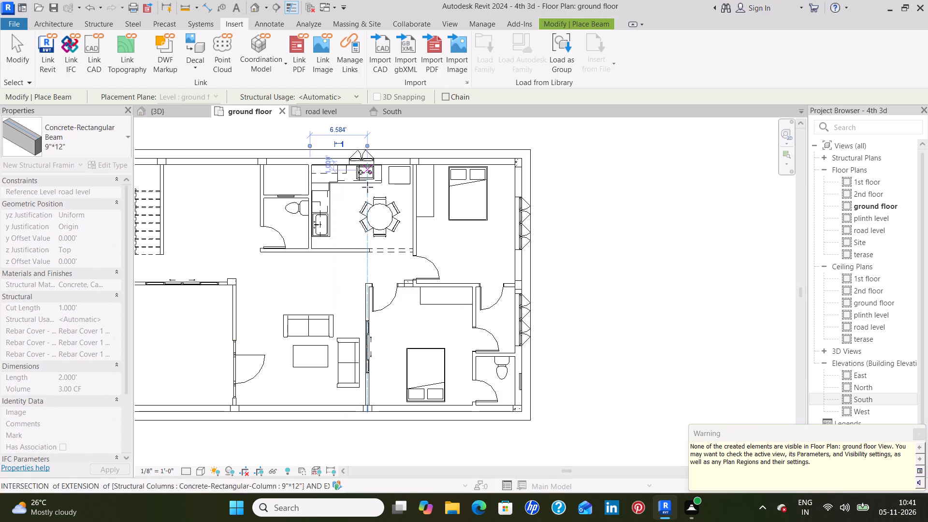
# Draw a 9"*12" beam about 14.3 ft long along the south bedroom's east partition, from the south exterior wall to the bedroom's north wall.
pyautogui.click(476, 411)
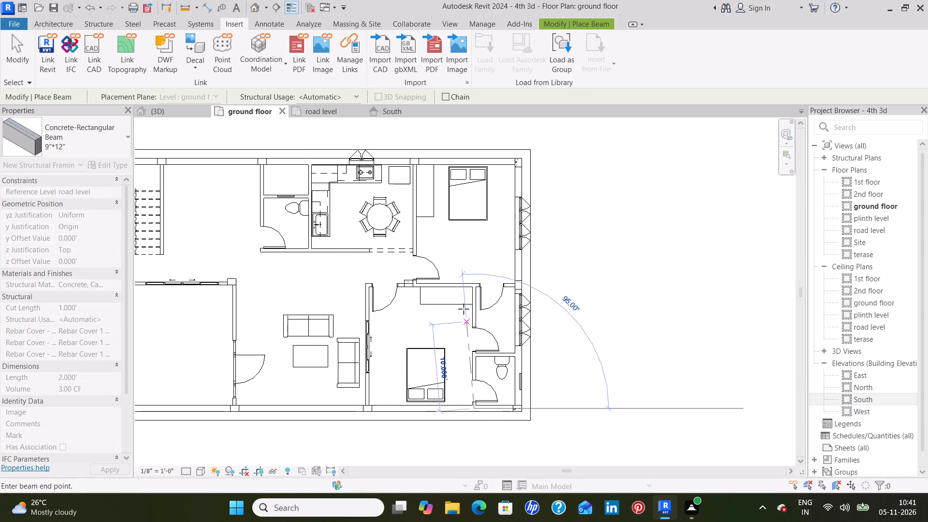
pyautogui.click(475, 284)
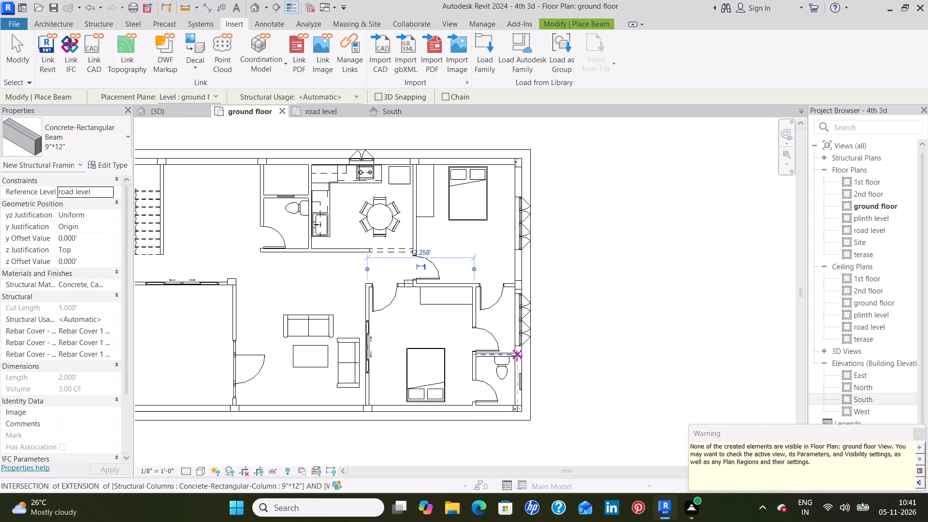
# Draw a 9"*12" beam about 5.1 ft long along the southeast toilet's north wall, from the east exterior wall to the bedroom partition.
pyautogui.click(519, 355)
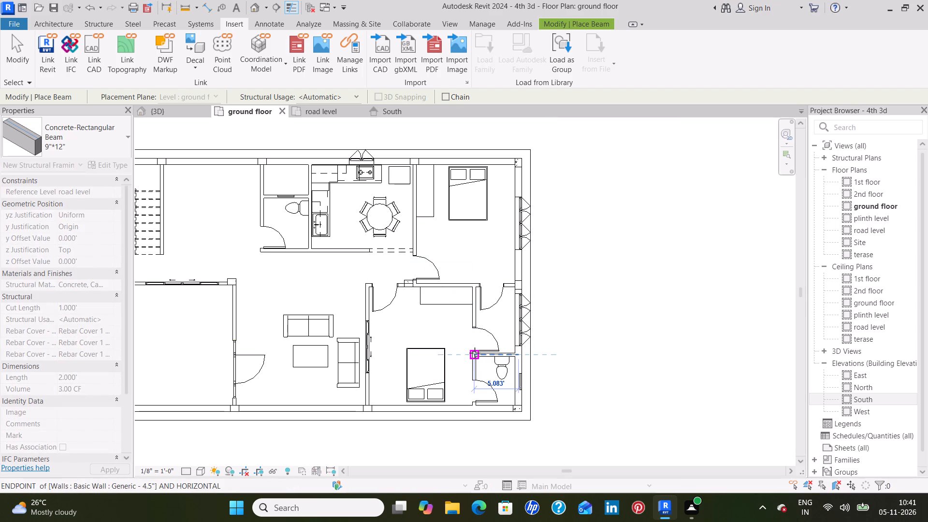
pyautogui.click(475, 353)
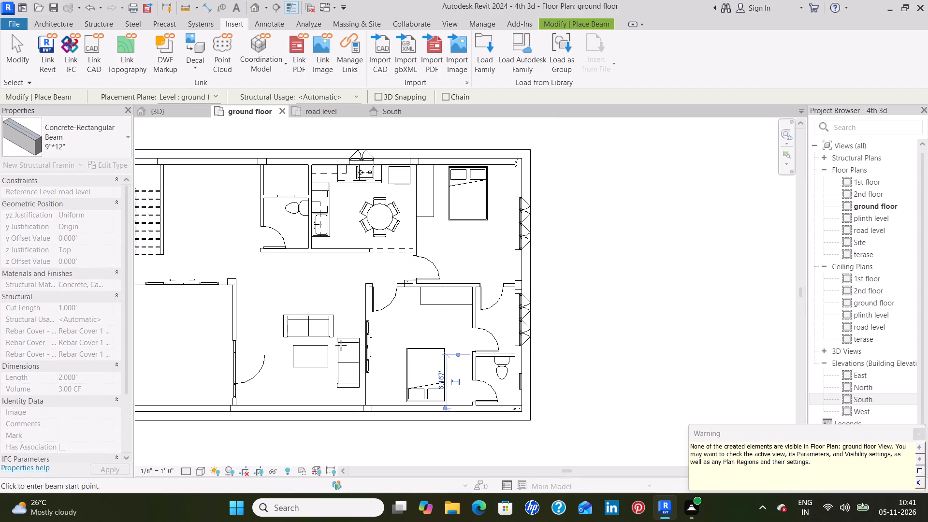
# Examine the beams beneath the ground floor slab from the front and below in the 3D view.
pyautogui.scroll(-3, 404, 300)
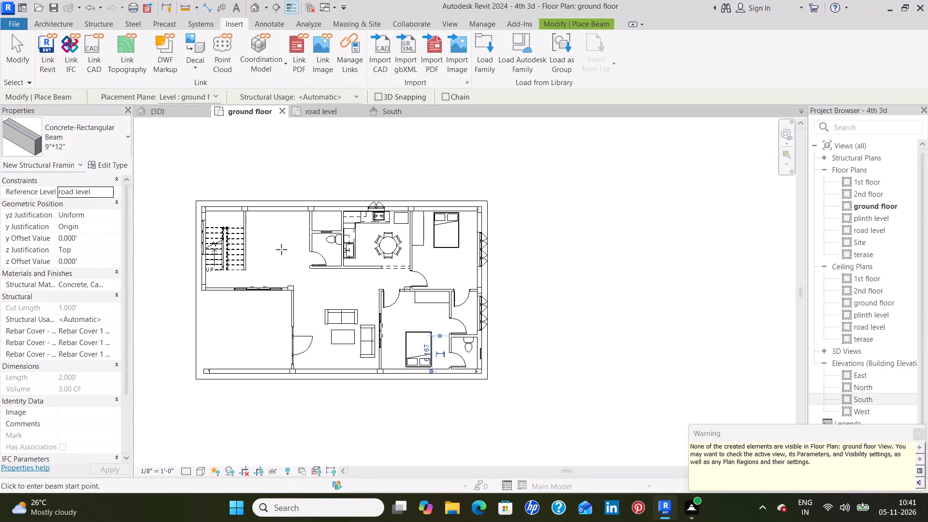
pyautogui.moveTo(281, 248); pyautogui.dragTo(407, 248, button='middle')
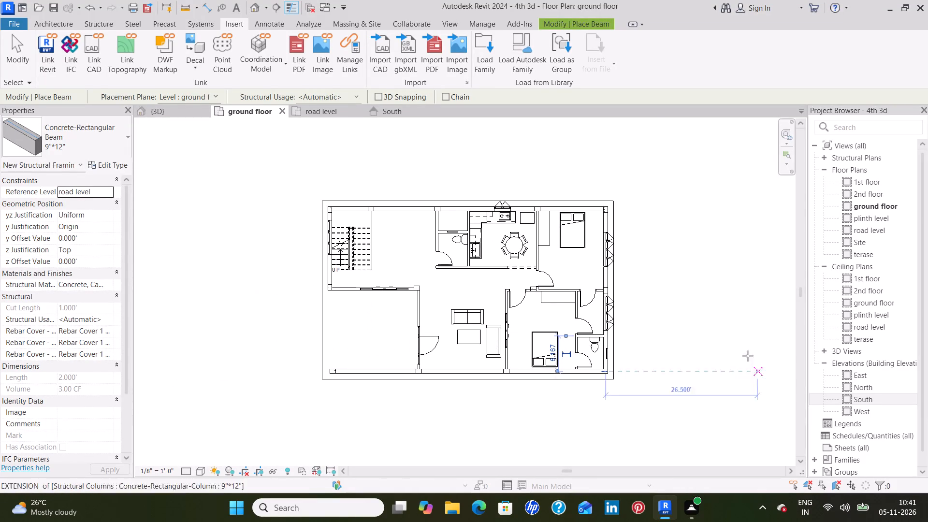
pyautogui.click(164, 115)
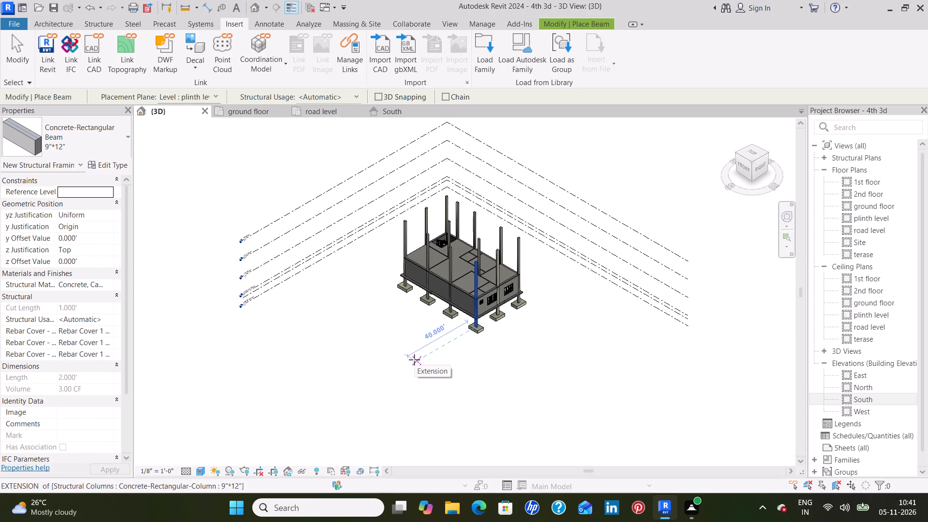
pyautogui.press('Escape')
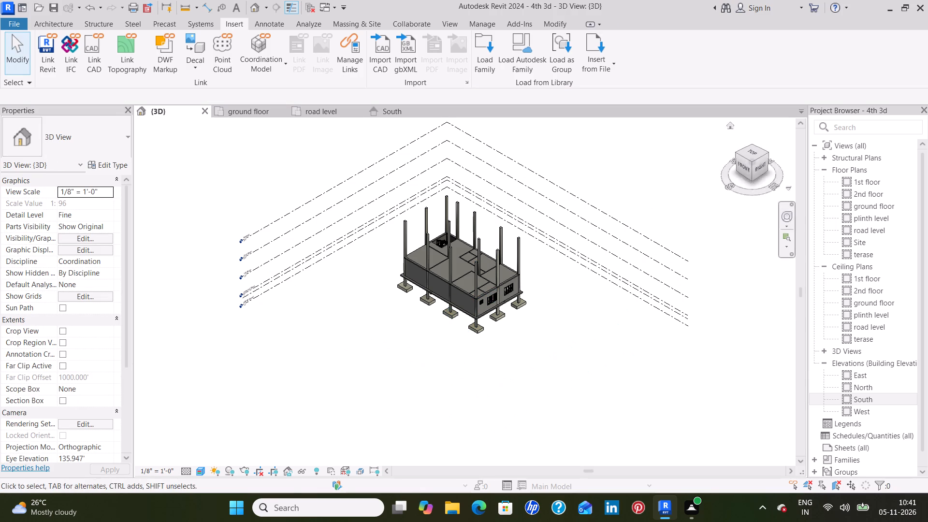
pyautogui.click(729, 126)
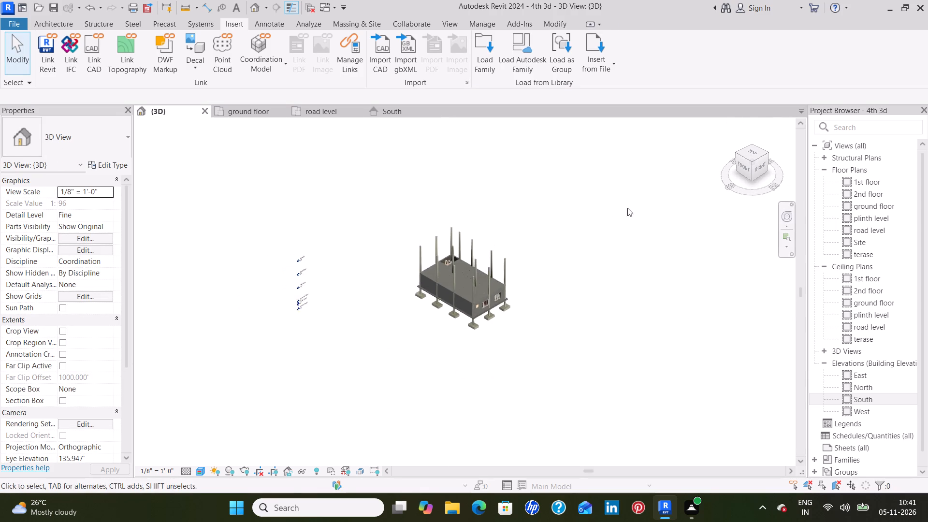
pyautogui.scroll(9, 493, 340)
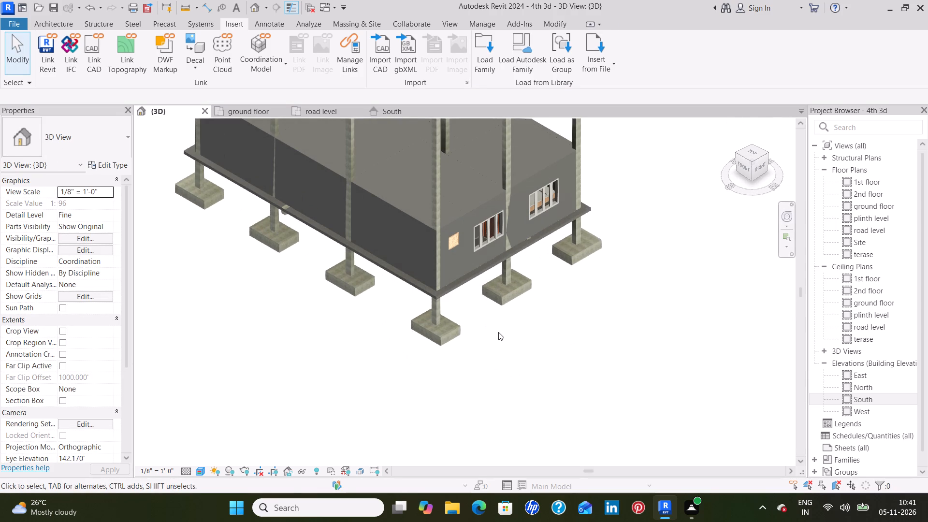
pyautogui.keyDown('shift'); pyautogui.moveTo(518, 342); pyautogui.dragTo(525, 313, button='middle'); pyautogui.keyUp('shift')
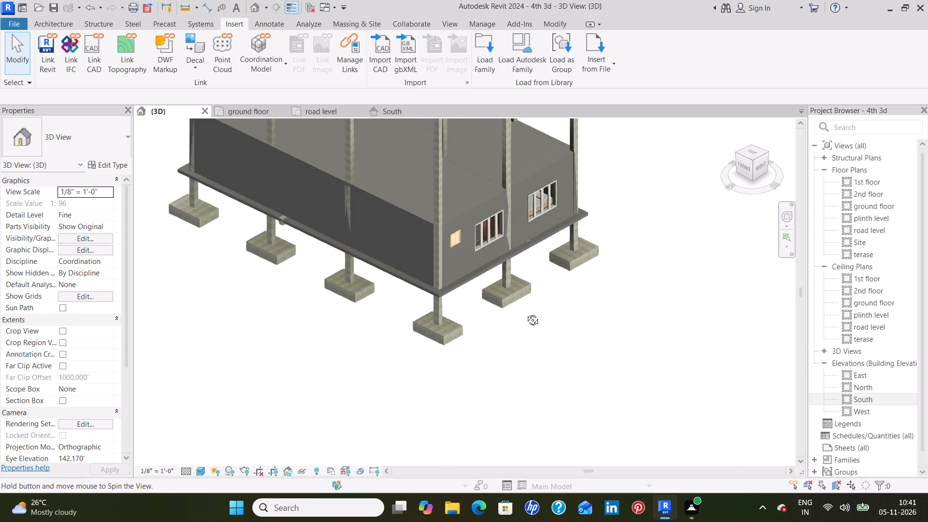
pyautogui.keyDown('shift'); pyautogui.moveTo(525, 313); pyautogui.dragTo(613, 187, button='middle'); pyautogui.keyUp('shift')
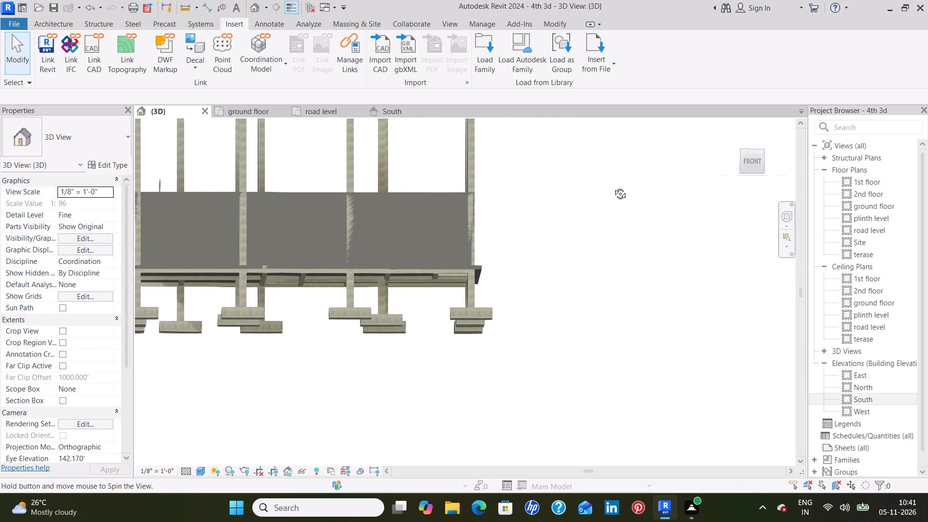
pyautogui.keyDown('shift'); pyautogui.moveTo(613, 187); pyautogui.dragTo(615, 179, button='middle'); pyautogui.keyUp('shift')
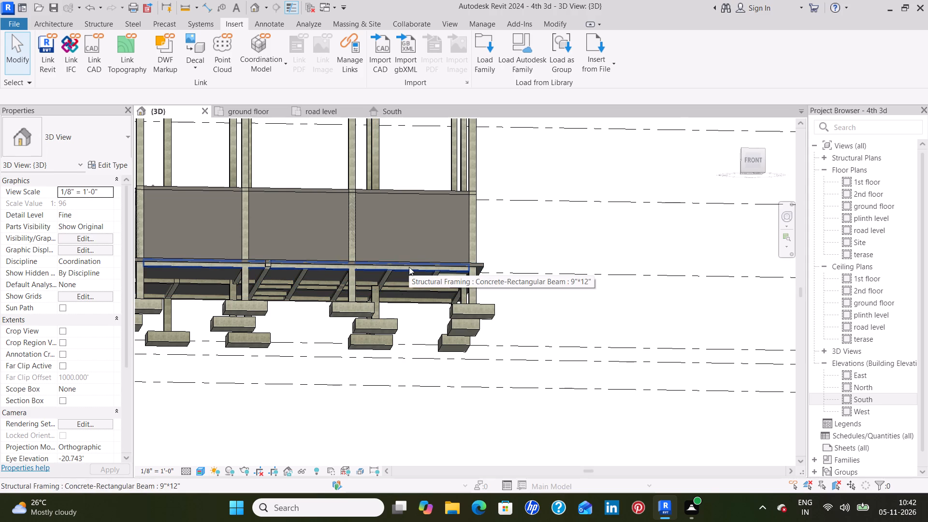
# Select all 9"*12" beam instances in the entire project, copy them, and paste them aligned to the 1st floor and 2nd floor levels.
pyautogui.click(409, 267)
pyautogui.rightClick(508, 231)
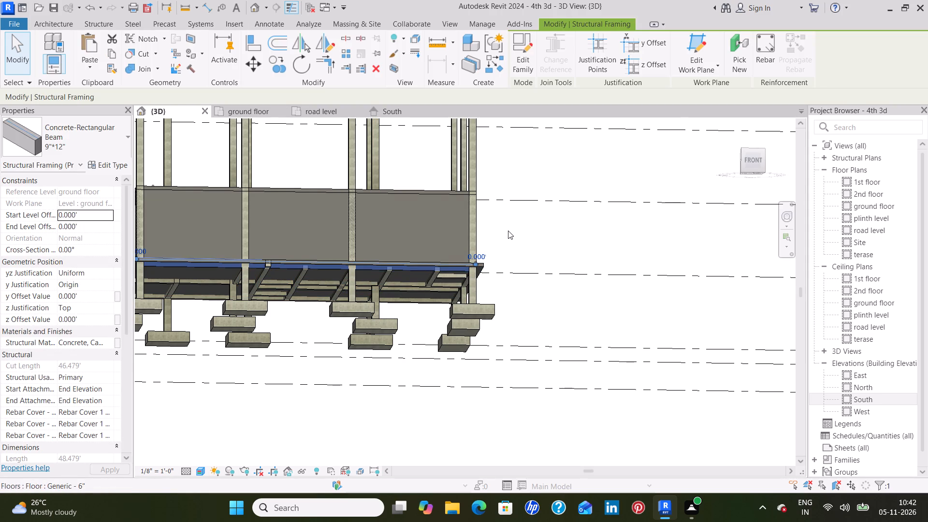
pyautogui.click(555, 288)
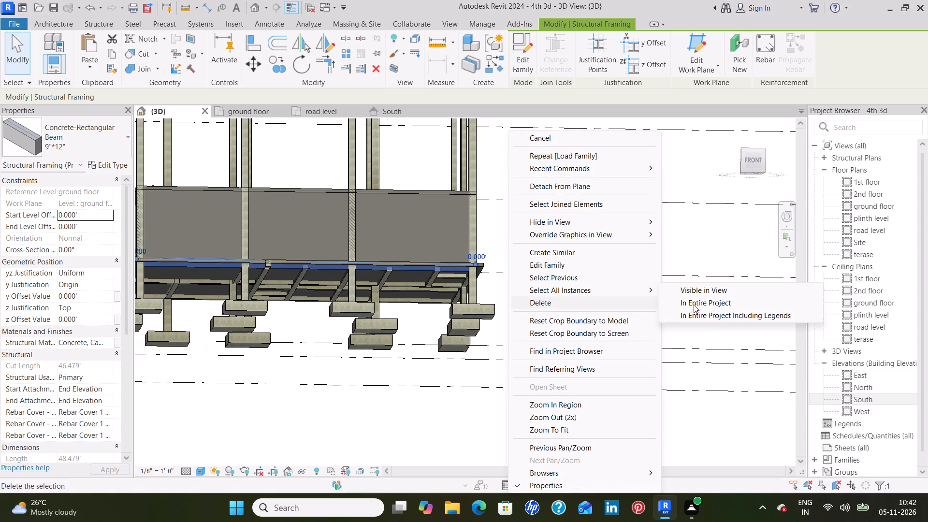
pyautogui.click(706, 304)
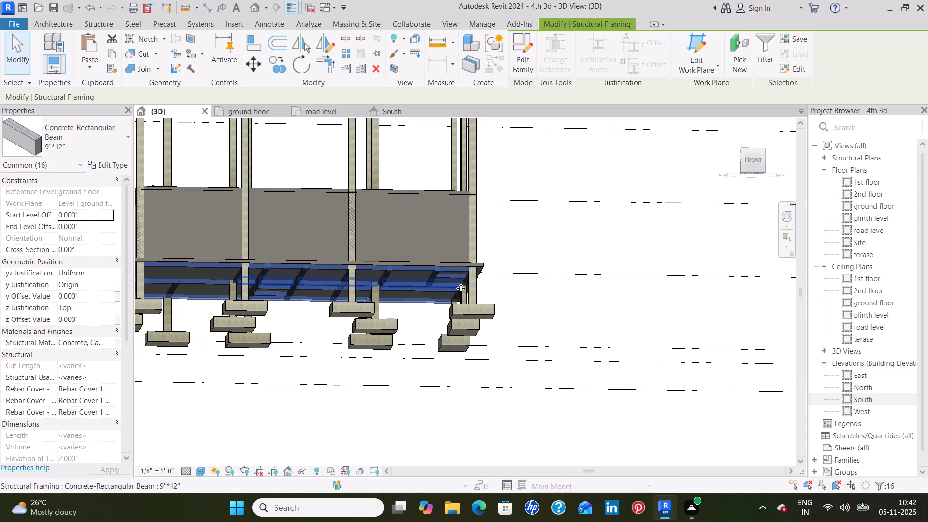
pyautogui.scroll(-2, 513, 293)
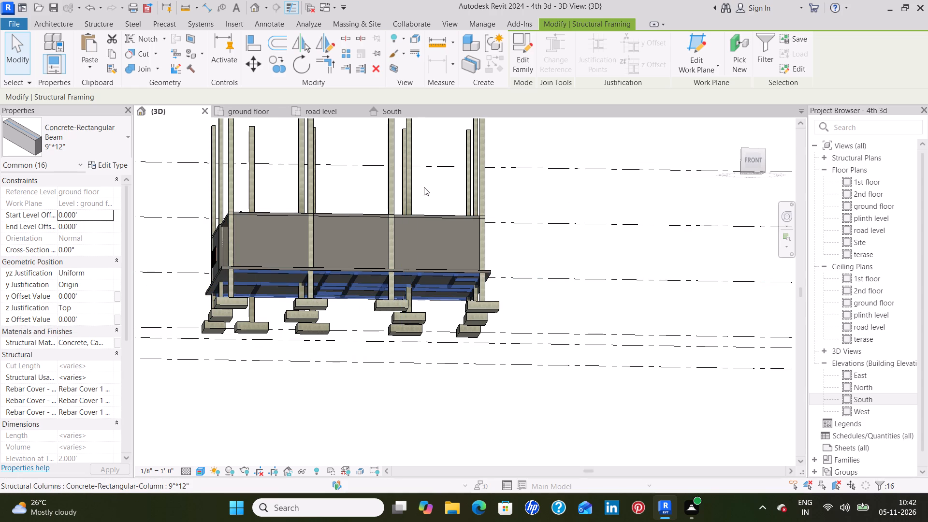
pyautogui.keyDown('shift'); pyautogui.moveTo(424, 187); pyautogui.dragTo(462, 194, button='middle'); pyautogui.keyUp('shift')
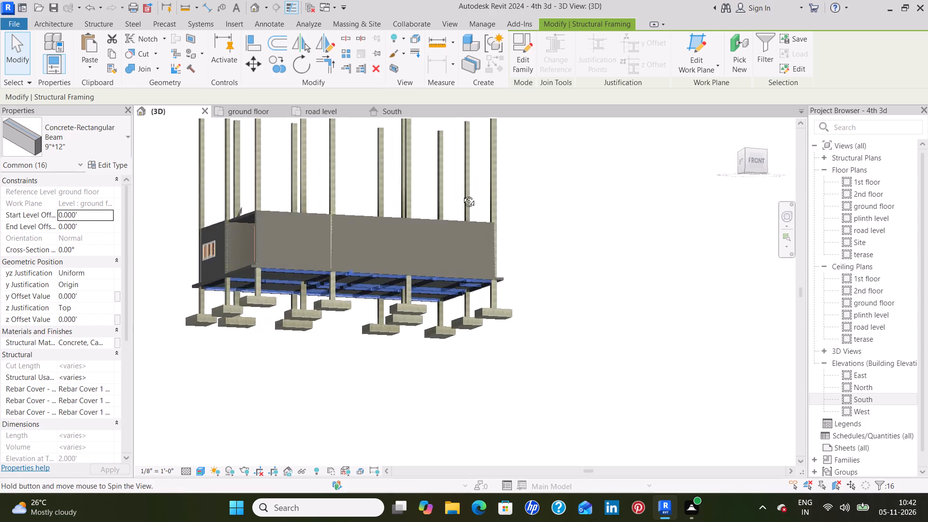
pyautogui.keyDown('shift'); pyautogui.moveTo(462, 194); pyautogui.dragTo(542, 169, button='middle'); pyautogui.keyUp('shift')
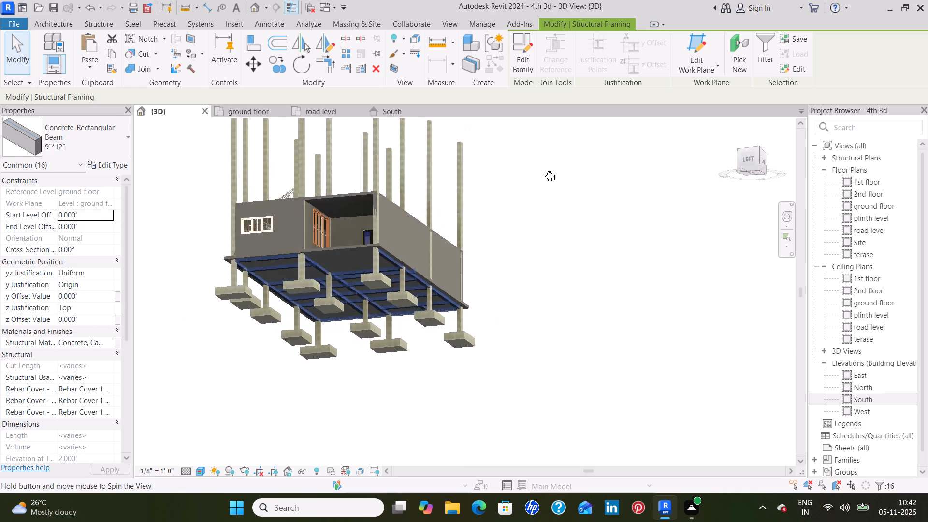
pyautogui.keyDown('shift'); pyautogui.moveTo(542, 169); pyautogui.dragTo(415, 181, button='middle'); pyautogui.keyUp('shift')
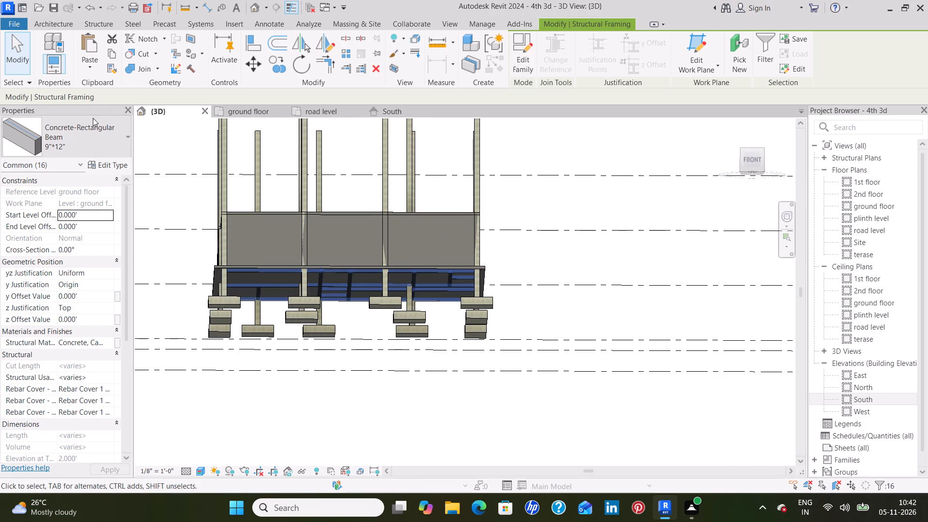
pyautogui.click(111, 55)
pyautogui.click(92, 67)
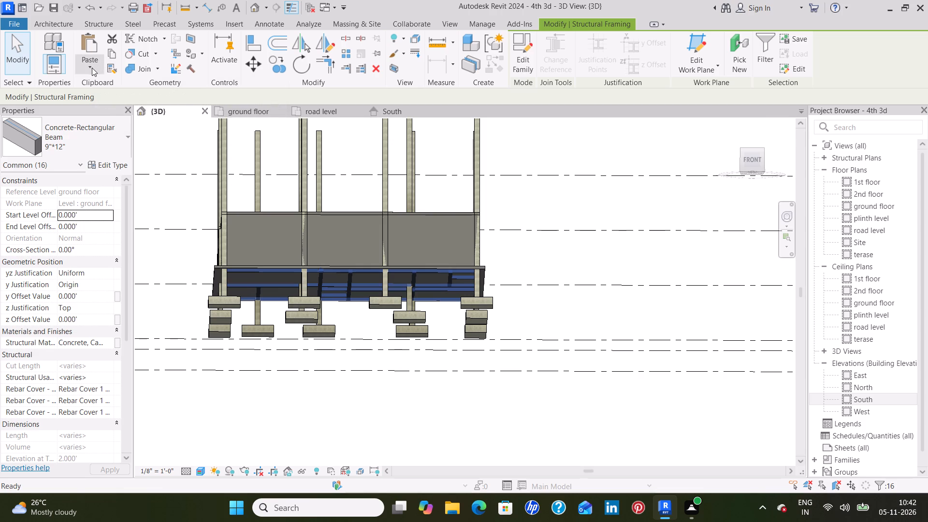
pyautogui.click(127, 112)
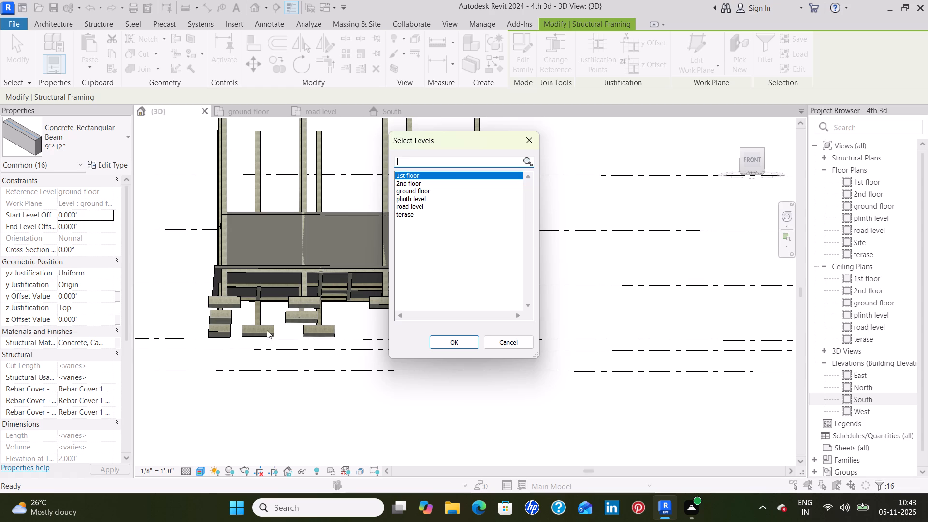
pyautogui.keyDown('ctrl'); pyautogui.click(435, 183); pyautogui.keyUp('ctrl')
pyautogui.click(451, 341)
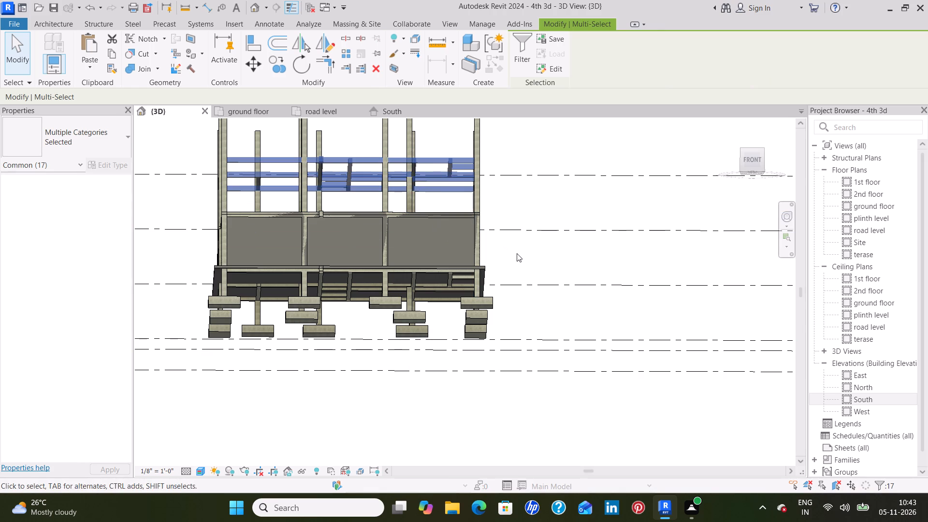
pyautogui.moveTo(547, 251); pyautogui.dragTo(550, 253, button='middle')
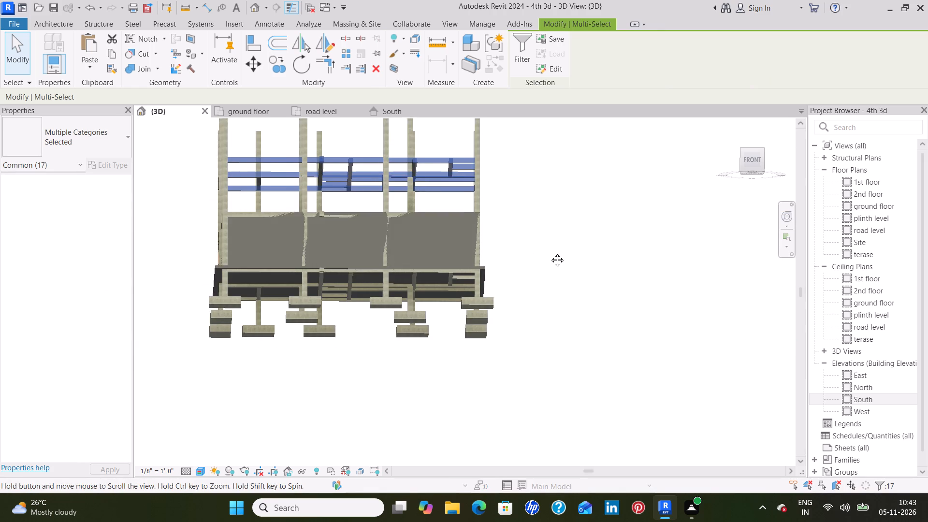
pyautogui.moveTo(550, 253); pyautogui.dragTo(595, 349, button='middle')
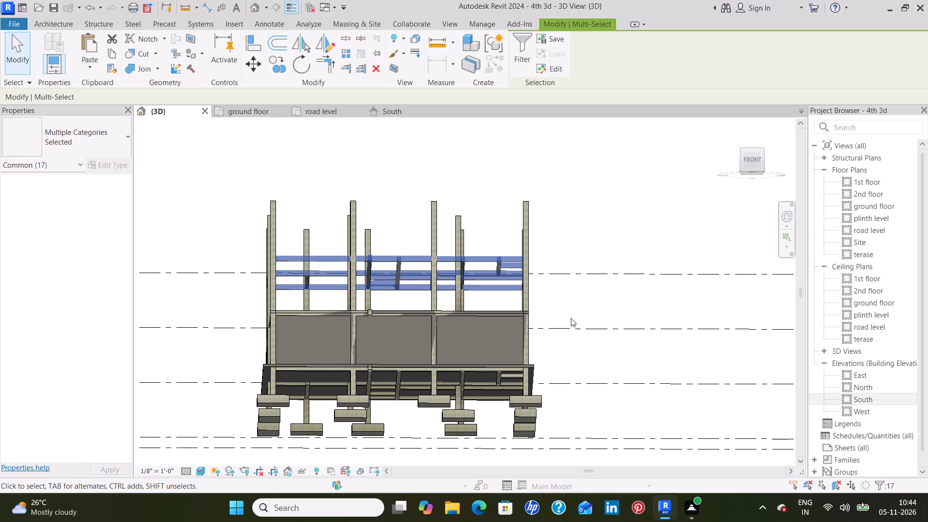
pyautogui.click(571, 318)
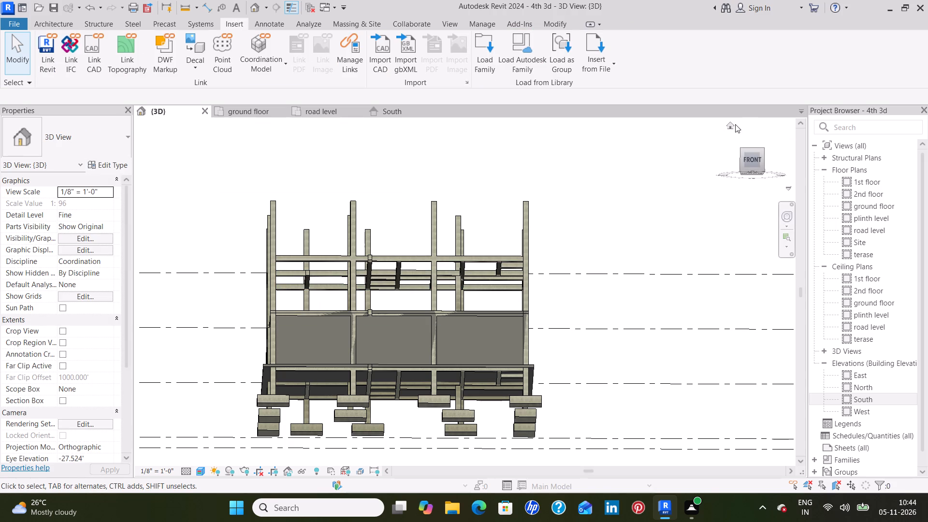
# Select the 2nd floor's southern 9"*12" beam in the South elevation.
pyautogui.click(728, 126)
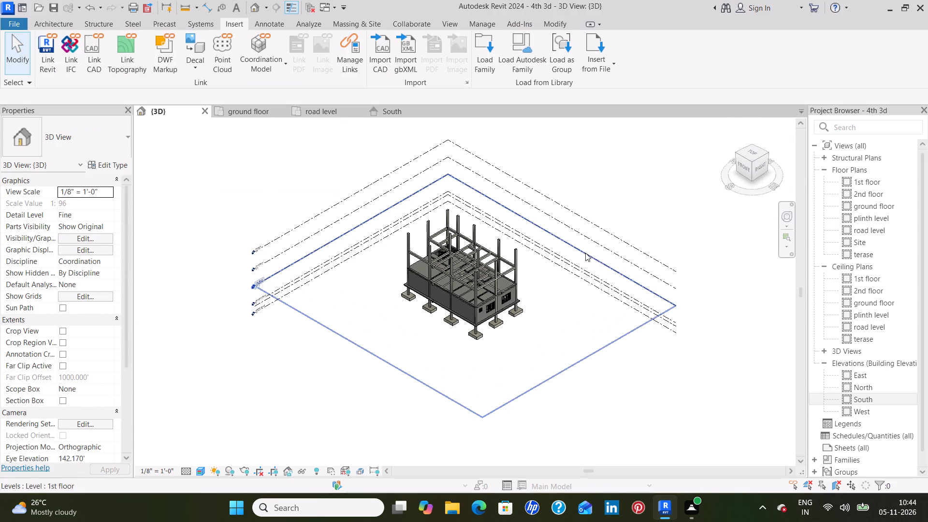
pyautogui.click(395, 114)
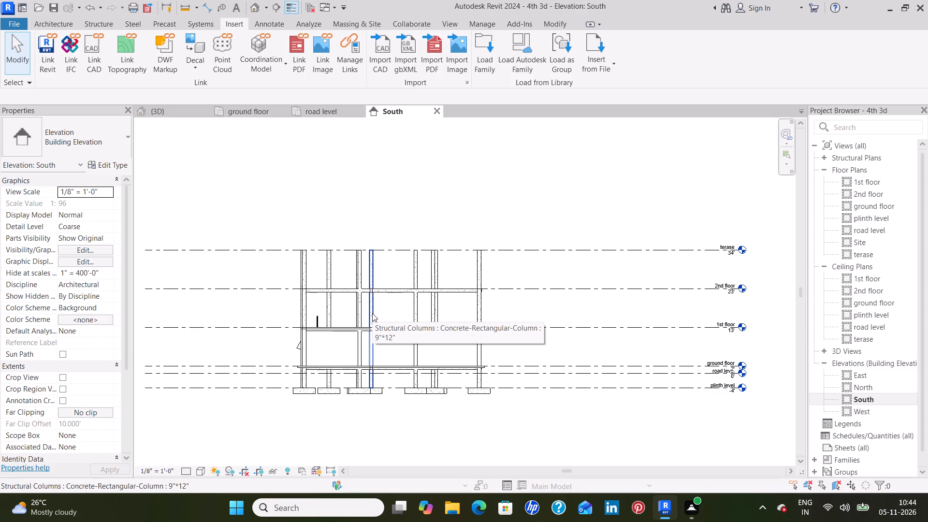
pyautogui.click(449, 293)
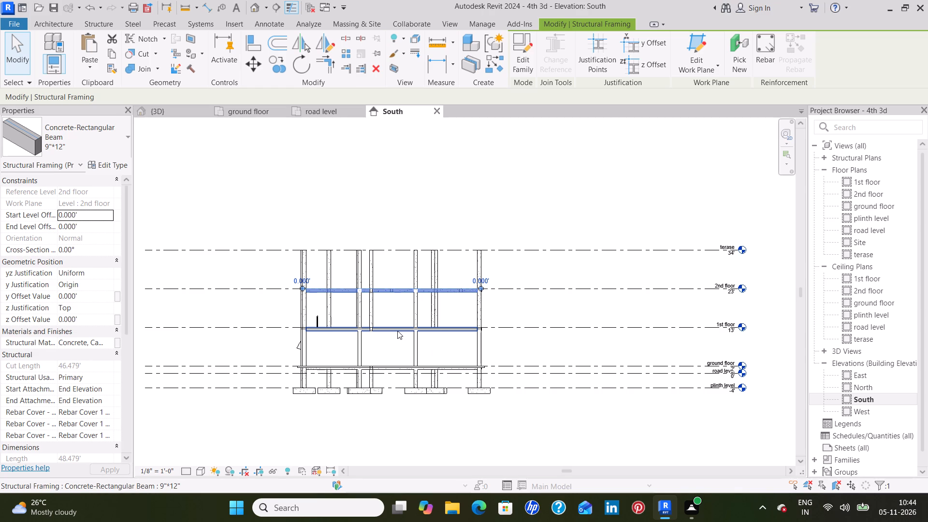
pyautogui.rightClick(534, 274)
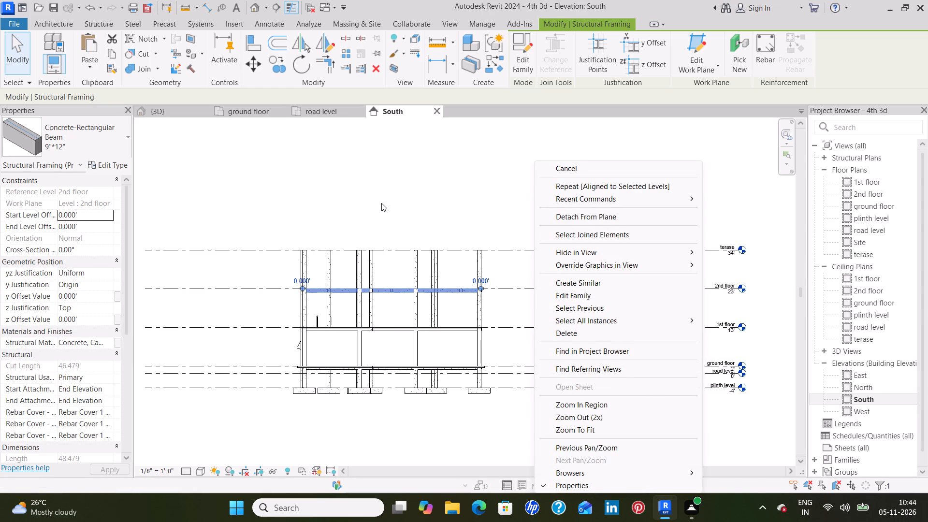
pyautogui.keyDown('ctrl'); pyautogui.moveTo(381, 203); pyautogui.dragTo(389, 230, button='middle'); pyautogui.keyUp('ctrl')
pyautogui.click(480, 186)
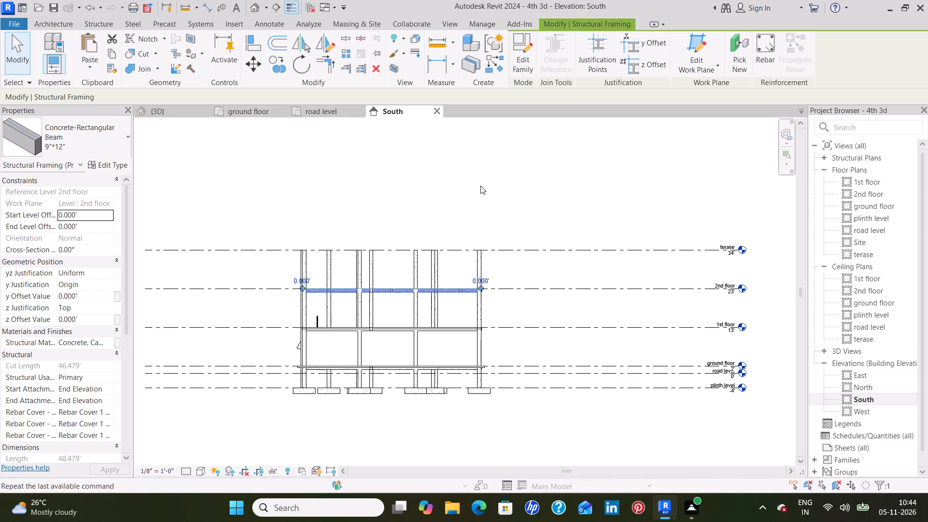
pyautogui.keyDown('ctrl'); pyautogui.moveTo(411, 194); pyautogui.dragTo(422, 222, button='middle'); pyautogui.keyUp('ctrl')
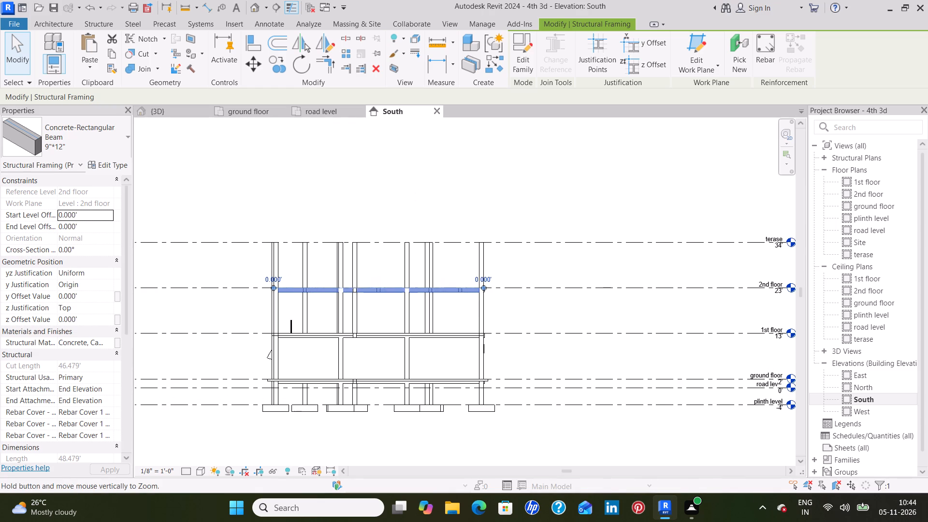
pyautogui.keyDown('ctrl'); pyautogui.moveTo(422, 222); pyautogui.dragTo(423, 221, button='middle'); pyautogui.keyUp('ctrl')
pyautogui.keyDown('shift'); pyautogui.moveTo(422, 209); pyautogui.dragTo(439, 258, button='middle'); pyautogui.keyUp('shift')
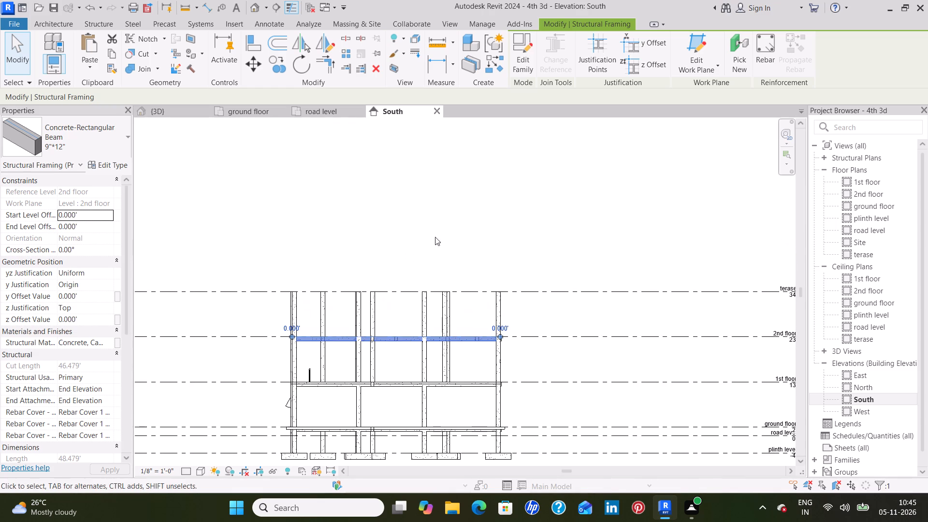
# In the 3D view, add the 2nd floor's north exterior beam and six beams in its western half to the selection.
pyautogui.click(172, 111)
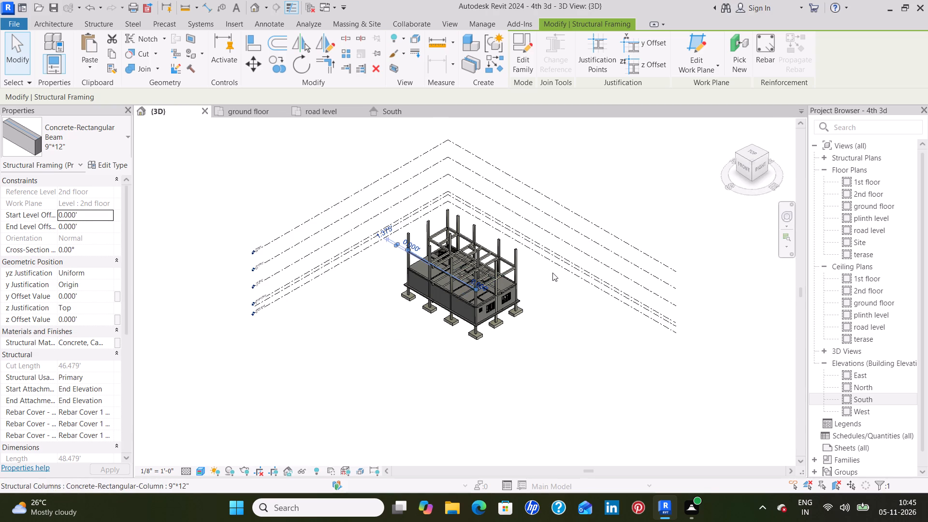
pyautogui.moveTo(552, 273); pyautogui.dragTo(464, 264, button='middle')
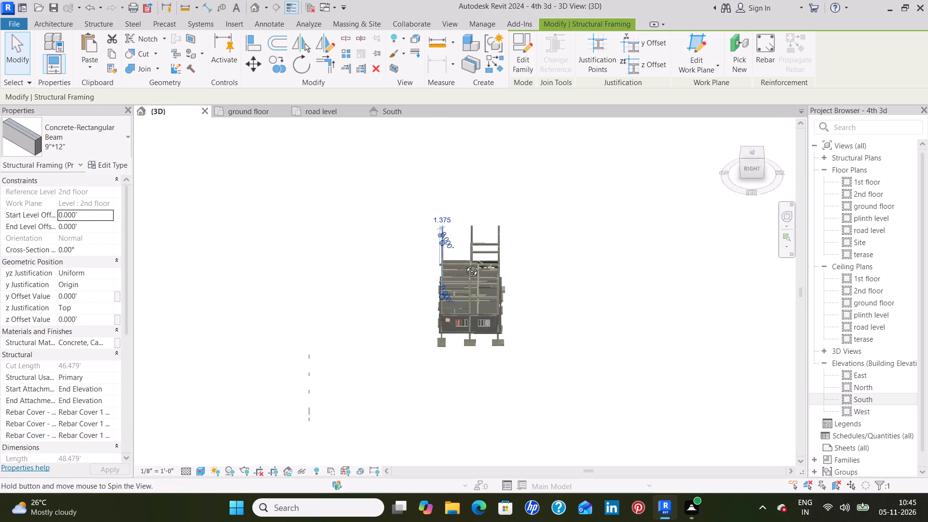
pyautogui.moveTo(464, 264); pyautogui.dragTo(550, 197, button='middle')
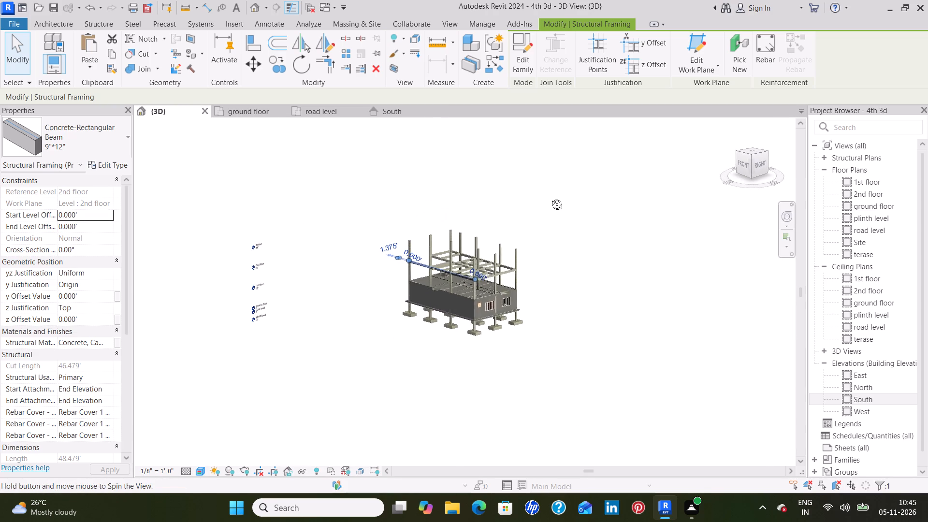
pyautogui.moveTo(550, 197); pyautogui.dragTo(550, 196, button='middle')
pyautogui.scroll(4, 471, 272)
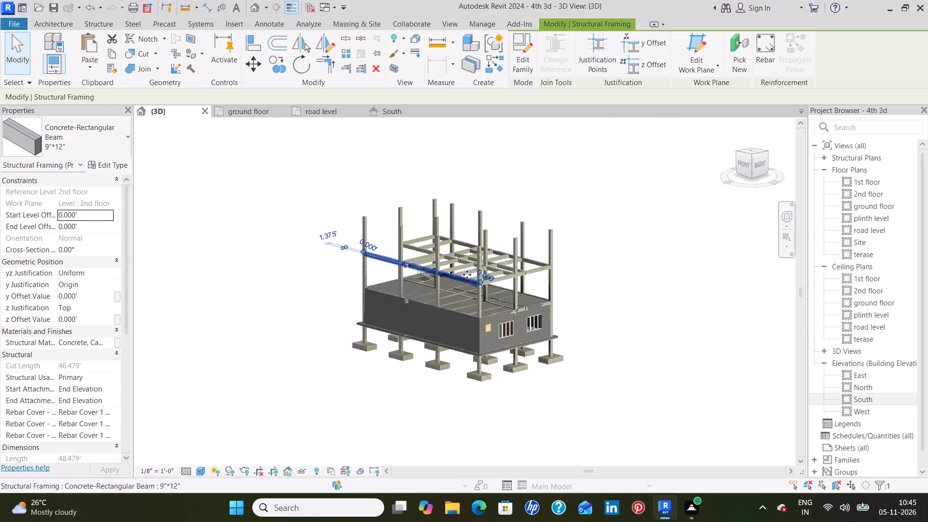
pyautogui.scroll(6, 467, 275)
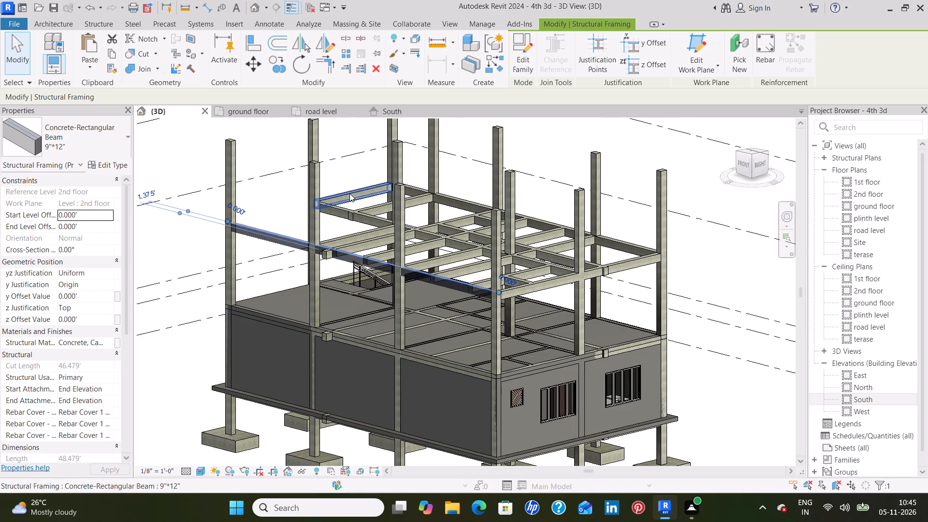
pyautogui.keyDown('ctrl'); pyautogui.click(349, 193); pyautogui.keyUp('ctrl')
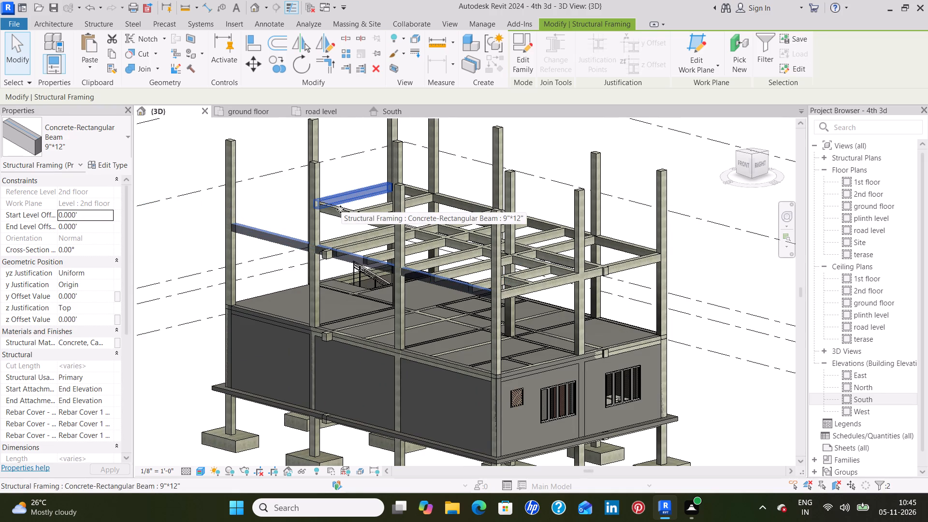
pyautogui.keyDown('ctrl'); pyautogui.click(341, 214); pyautogui.keyUp('ctrl')
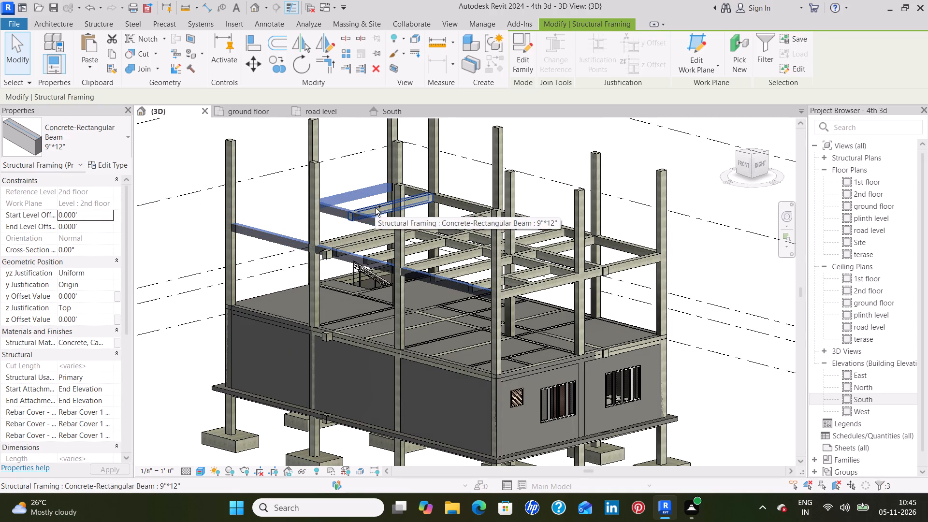
pyautogui.keyDown('ctrl'); pyautogui.click(376, 208); pyautogui.keyUp('ctrl')
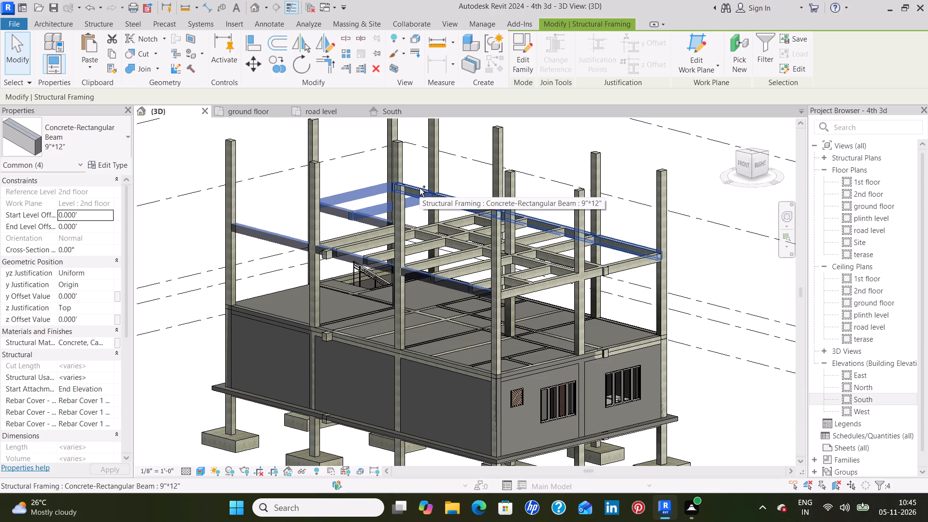
pyautogui.keyDown('ctrl'); pyautogui.click(420, 188); pyautogui.keyUp('ctrl')
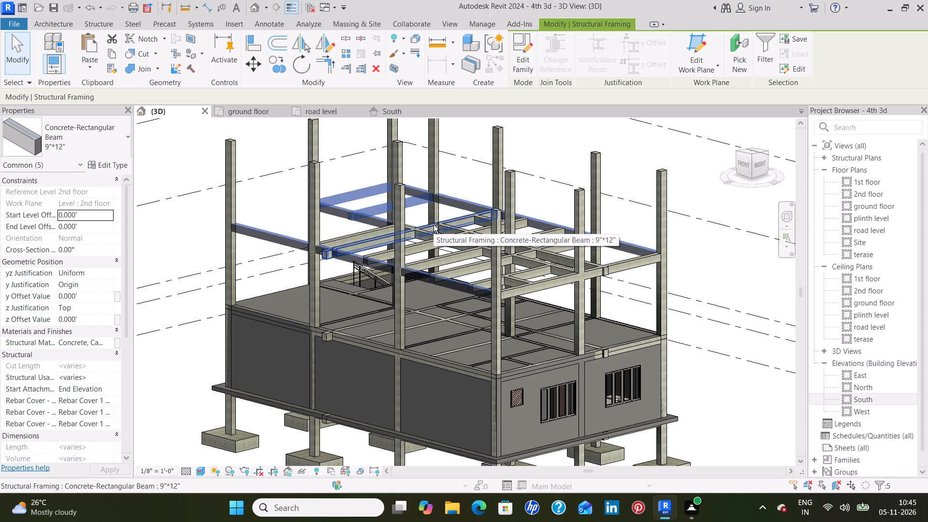
pyautogui.keyDown('ctrl'); pyautogui.click(434, 225); pyautogui.keyUp('ctrl')
pyautogui.keyDown('ctrl'); pyautogui.click(349, 235); pyautogui.keyUp('ctrl')
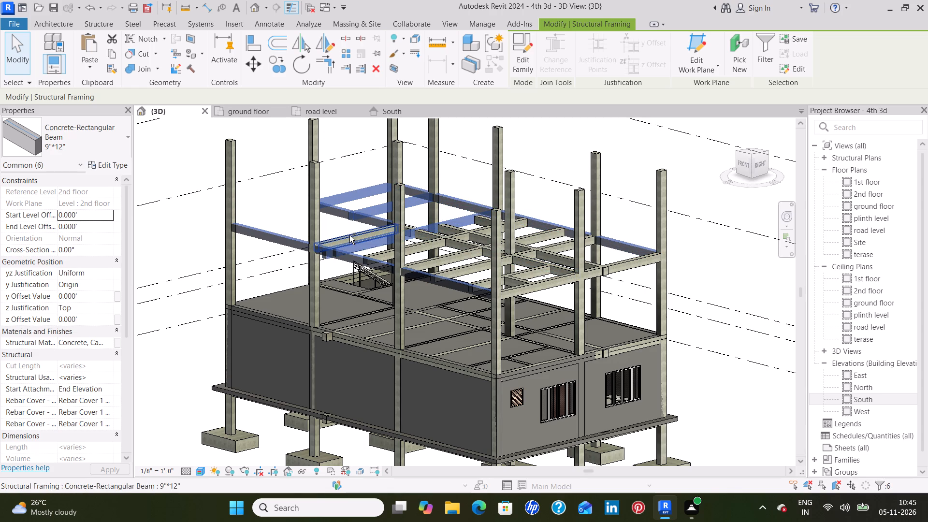
pyautogui.keyDown('ctrl'); pyautogui.click(420, 245); pyautogui.keyUp('ctrl')
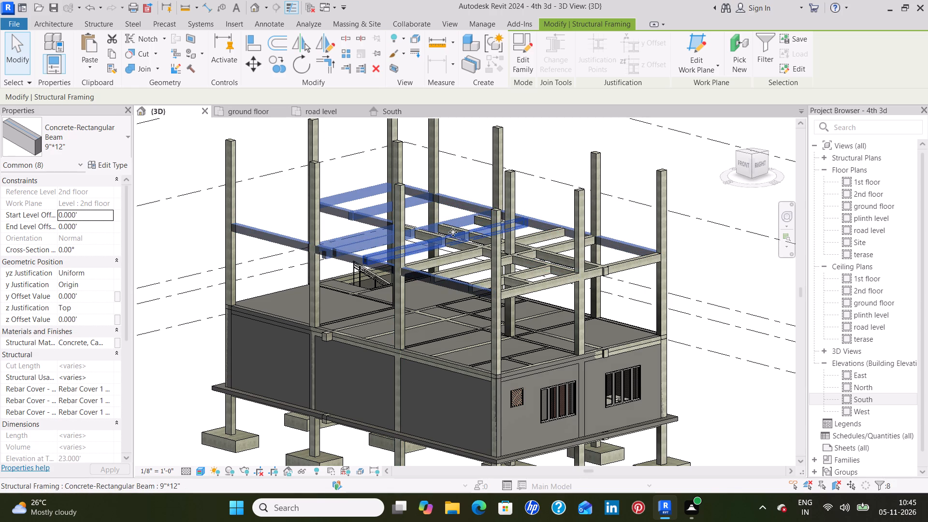
# Add the remaining eight 2nd floor 9"*12" beams, across the middle and eastern half, to the selection in the 3D view.
pyautogui.keyDown('ctrl'); pyautogui.scroll(8, 448, 233); pyautogui.keyUp('ctrl')
pyautogui.scroll(4, 435, 237)
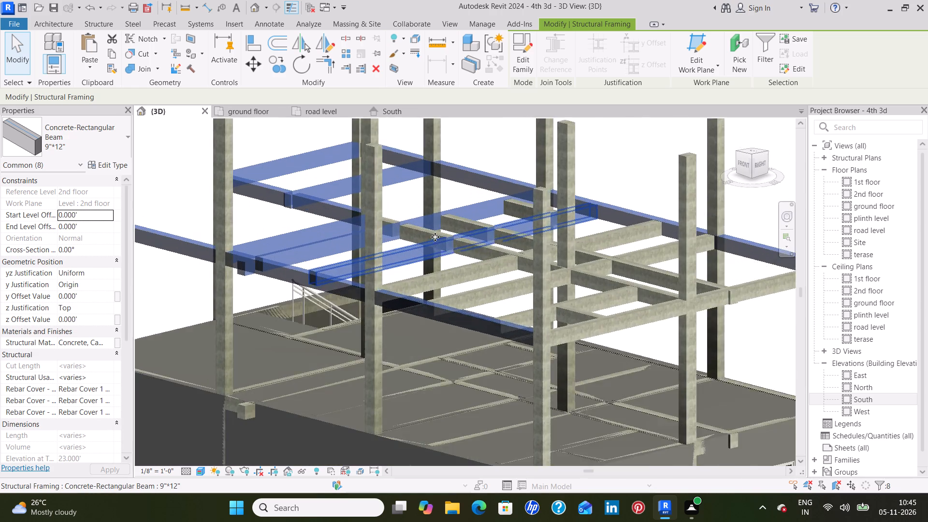
pyautogui.scroll(4, 435, 237)
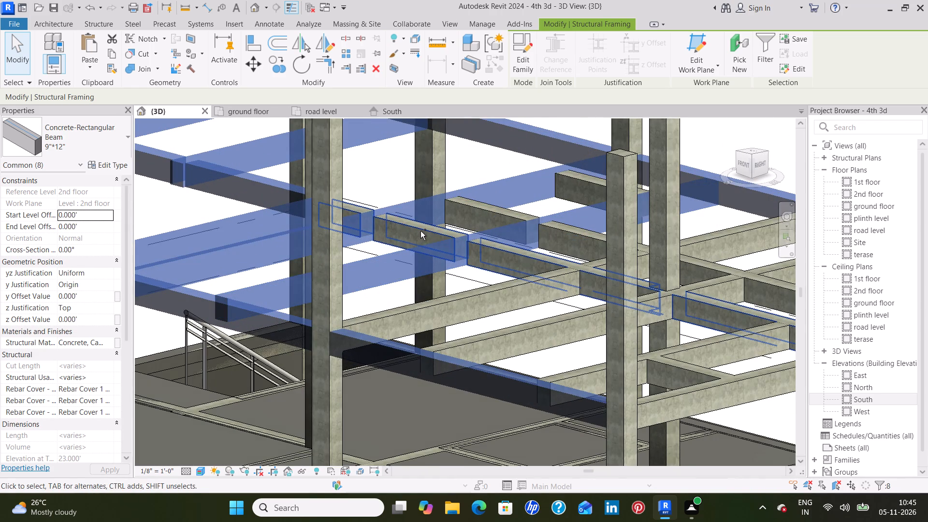
pyautogui.keyDown('ctrl'); pyautogui.click(420, 231); pyautogui.keyUp('ctrl')
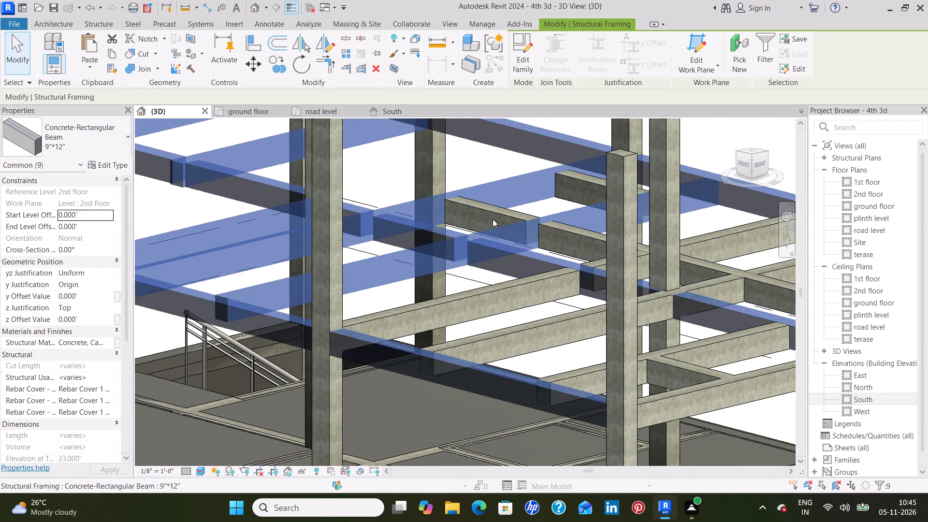
pyautogui.keyDown('ctrl'); pyautogui.click(498, 219); pyautogui.keyUp('ctrl')
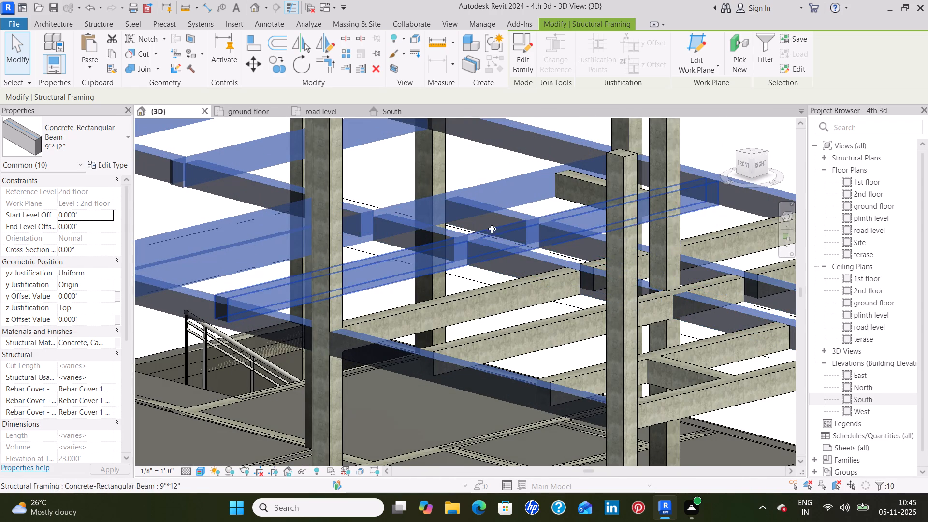
pyautogui.keyDown('ctrl'); pyautogui.click(579, 186); pyautogui.keyUp('ctrl')
pyautogui.keyDown('ctrl'); pyautogui.click(583, 183); pyautogui.keyUp('ctrl')
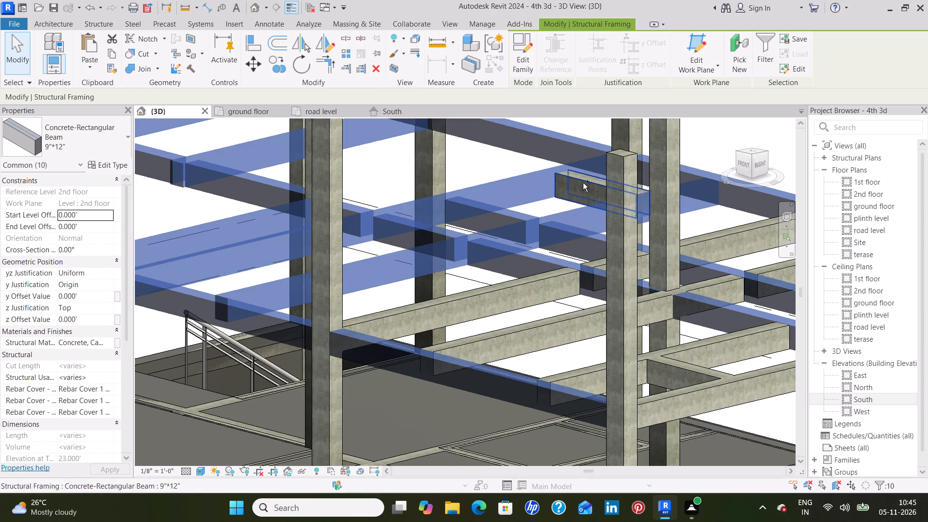
pyautogui.keyDown('ctrl'); pyautogui.click(507, 290); pyautogui.keyUp('ctrl')
pyautogui.keyDown('ctrl'); pyautogui.click(519, 334); pyautogui.keyUp('ctrl')
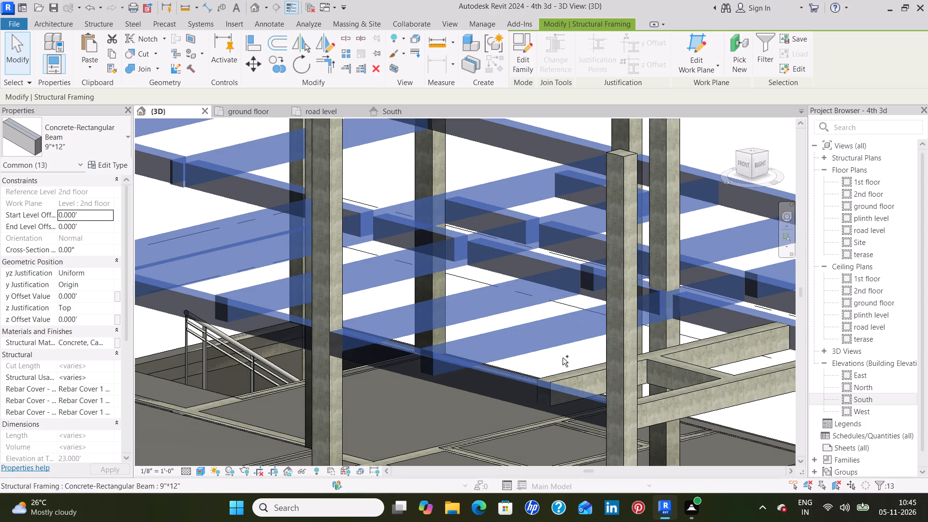
pyautogui.keyDown('ctrl'); pyautogui.click(584, 376); pyautogui.keyUp('ctrl')
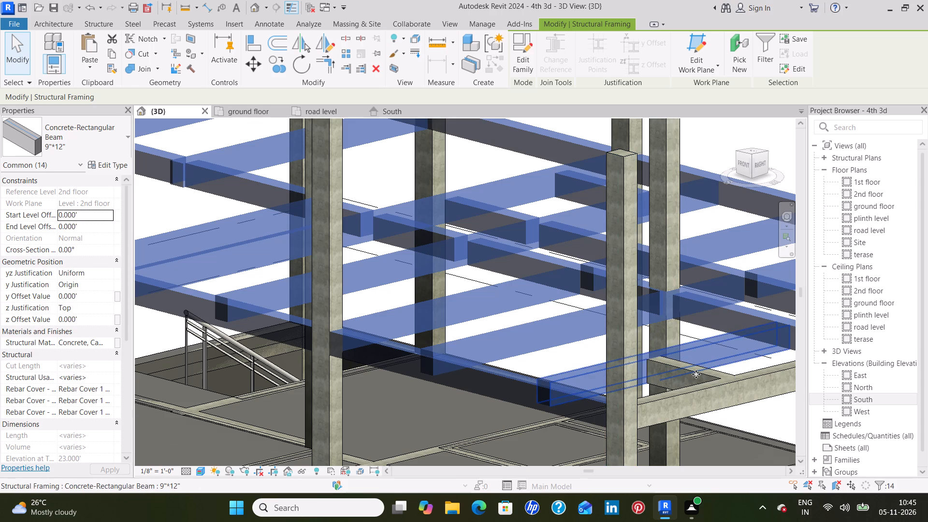
pyautogui.keyDown('ctrl'); pyautogui.click(710, 387); pyautogui.keyUp('ctrl')
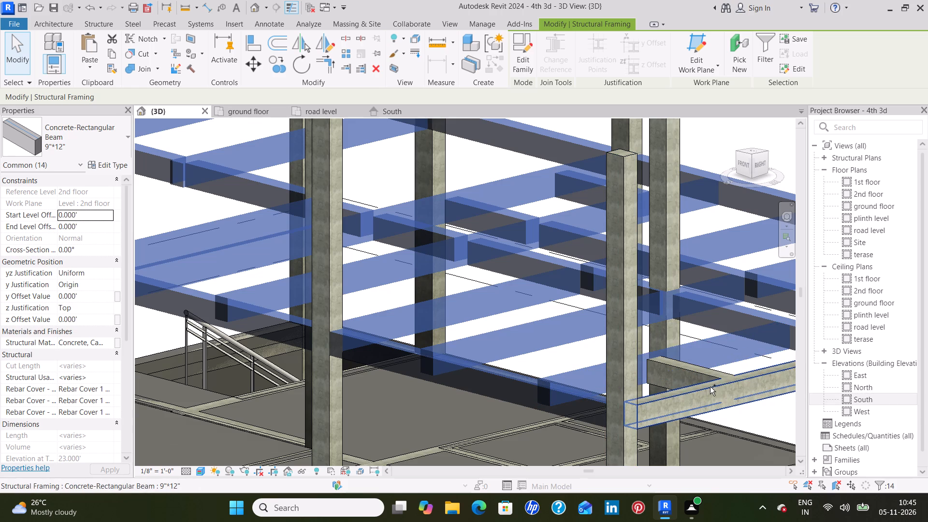
pyautogui.keyDown('ctrl'); pyautogui.click(694, 374); pyautogui.keyUp('ctrl')
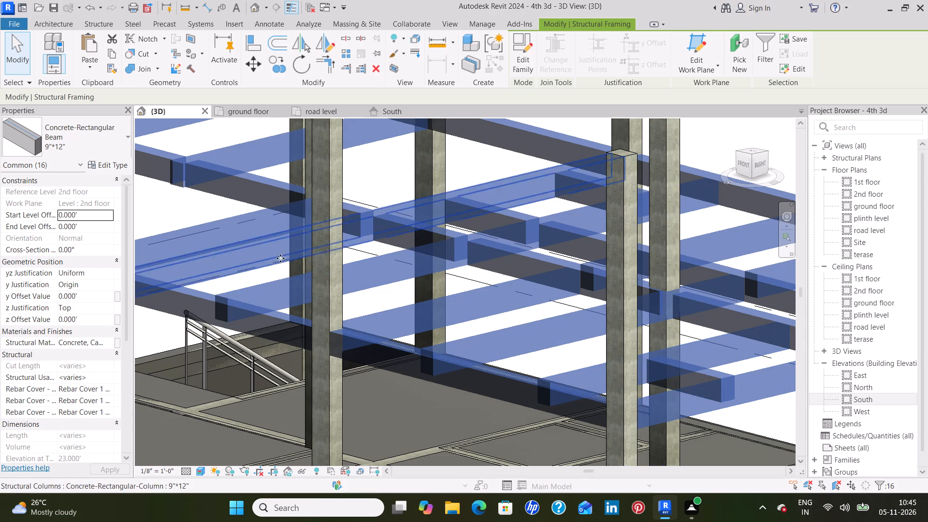
# Copy the selected 2nd floor beams and paste them aligned to the terase level, then clear the selection.
pyautogui.keyDown('shift'); pyautogui.moveTo(537, 363); pyautogui.dragTo(433, 340, button='middle'); pyautogui.keyUp('shift')
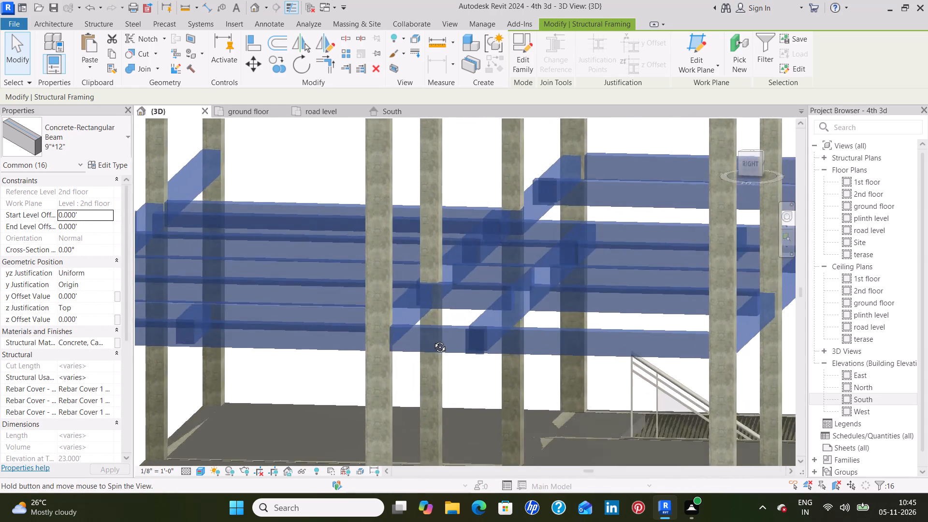
pyautogui.keyDown('shift'); pyautogui.moveTo(433, 340); pyautogui.dragTo(402, 352, button='middle'); pyautogui.keyUp('shift')
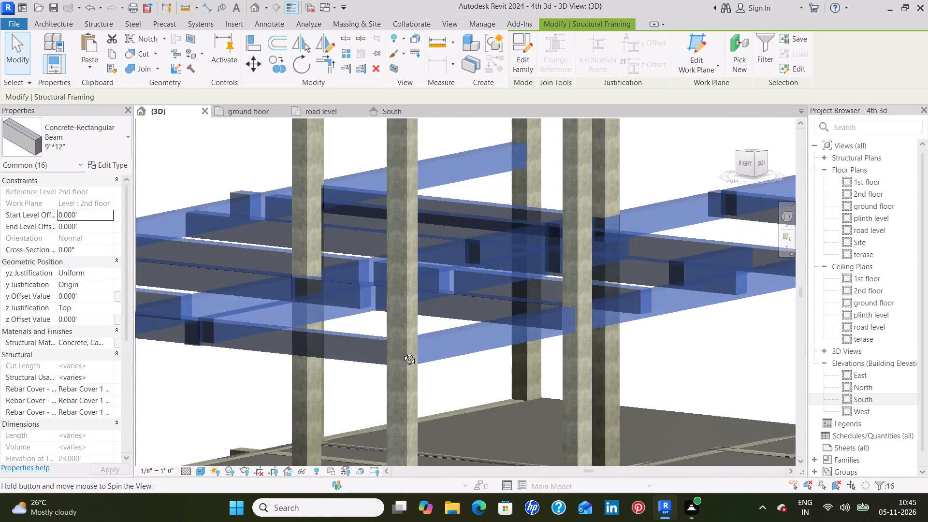
pyautogui.keyDown('shift'); pyautogui.moveTo(402, 352); pyautogui.dragTo(536, 326, button='middle'); pyautogui.keyUp('shift')
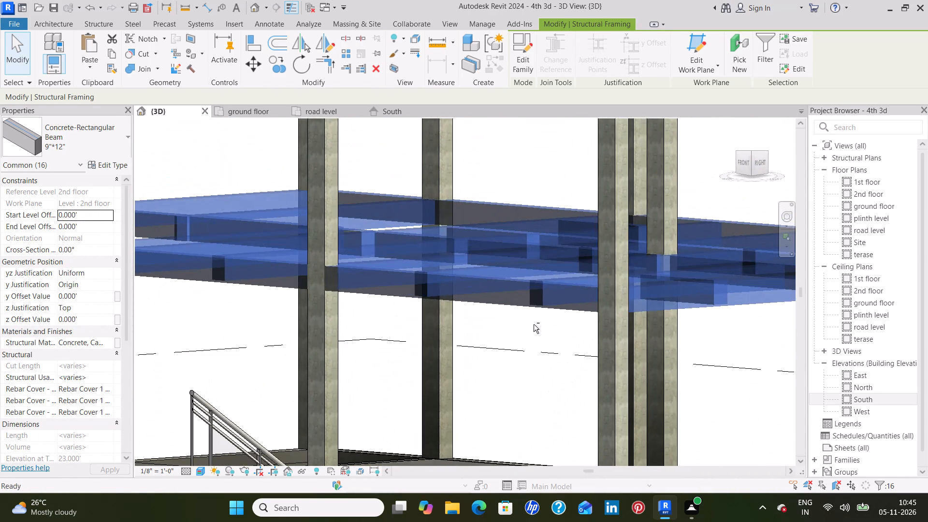
pyautogui.click(111, 56)
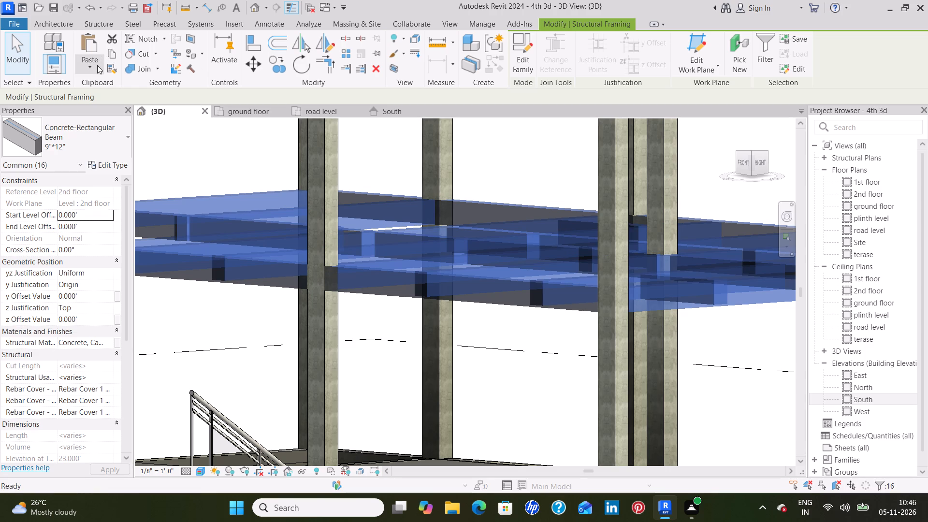
pyautogui.click(97, 65)
pyautogui.click(130, 114)
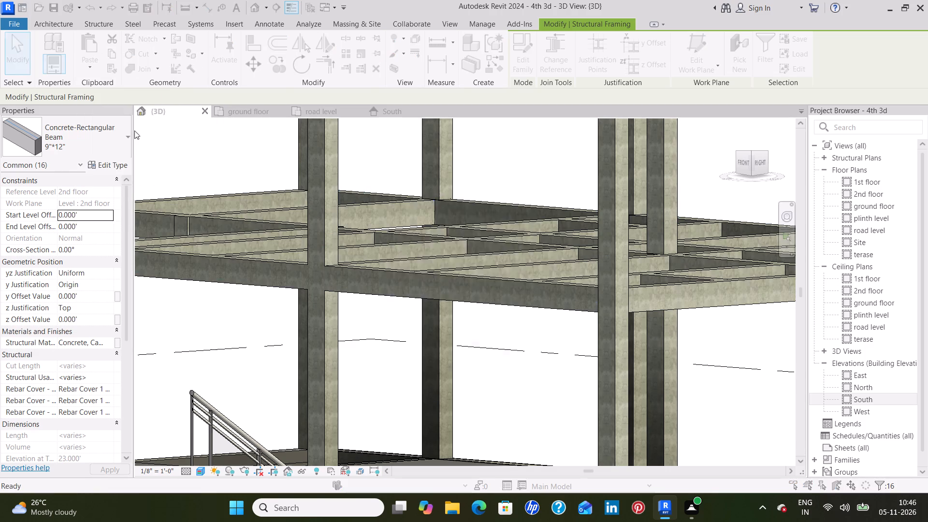
pyautogui.click(418, 215)
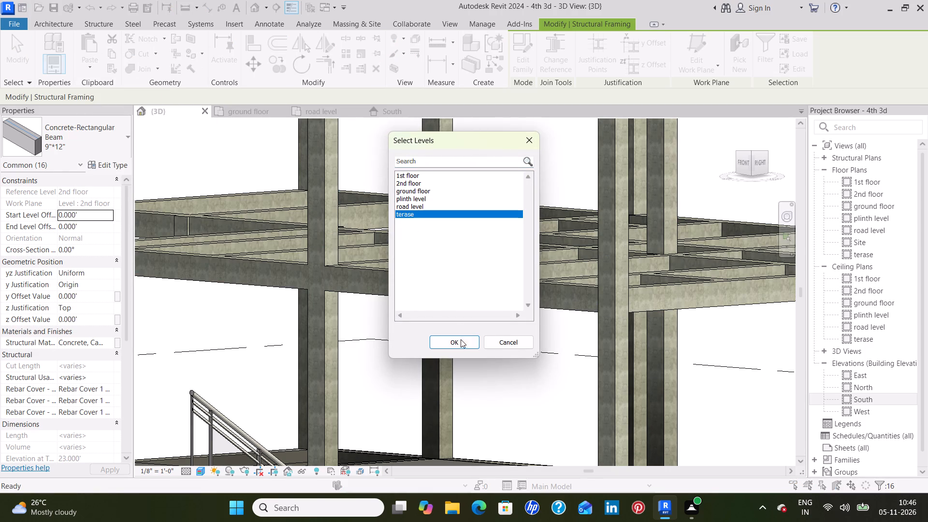
pyautogui.click(461, 340)
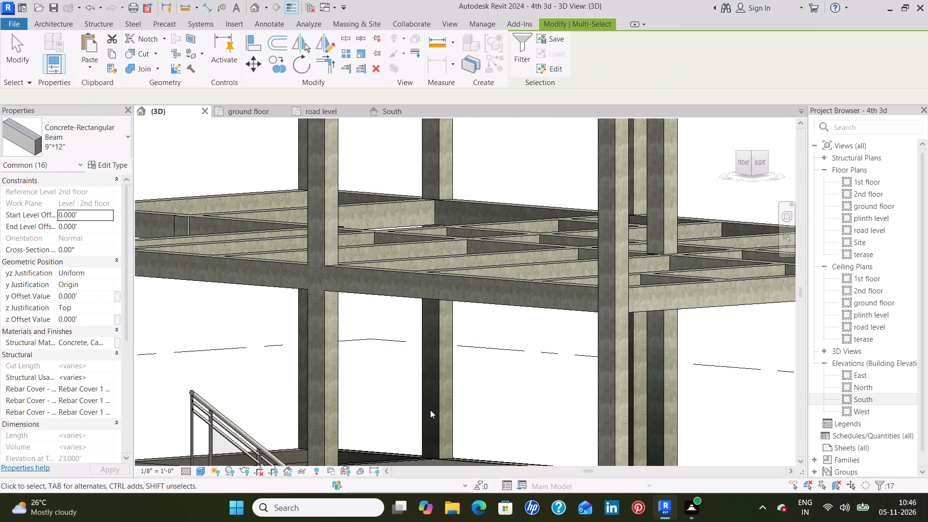
pyautogui.scroll(-5, 504, 384)
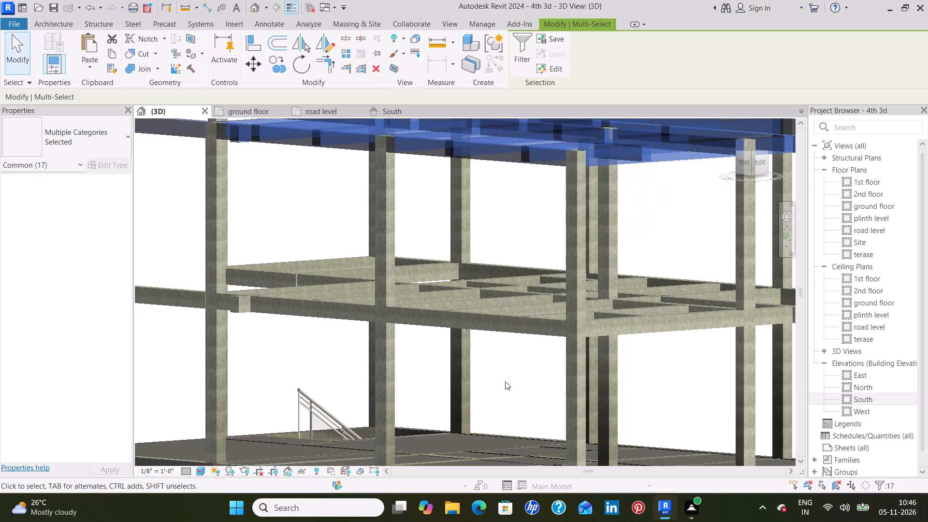
pyautogui.scroll(-2, 505, 381)
pyautogui.click(515, 145)
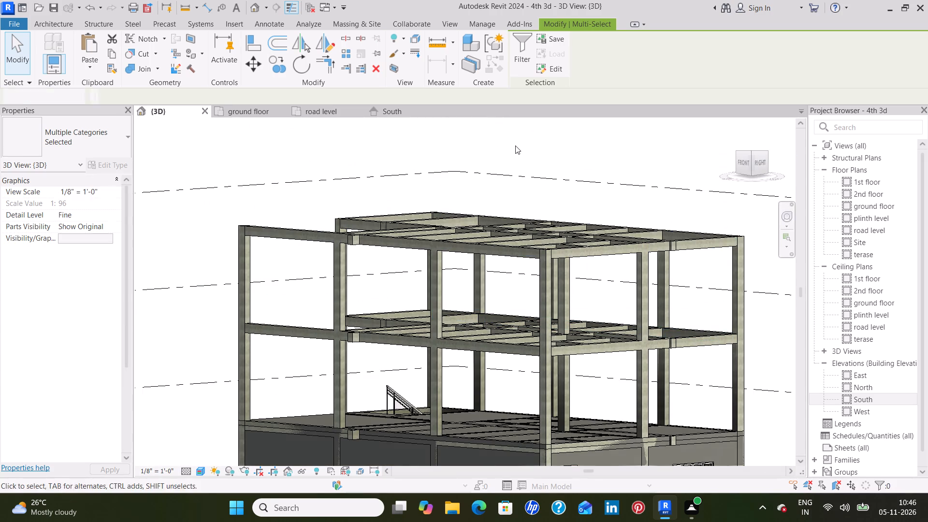
# Examine the building frame from the front in 3D and the ground floor's 9"*12" beam in the South elevation.
pyautogui.scroll(-4, 392, 299)
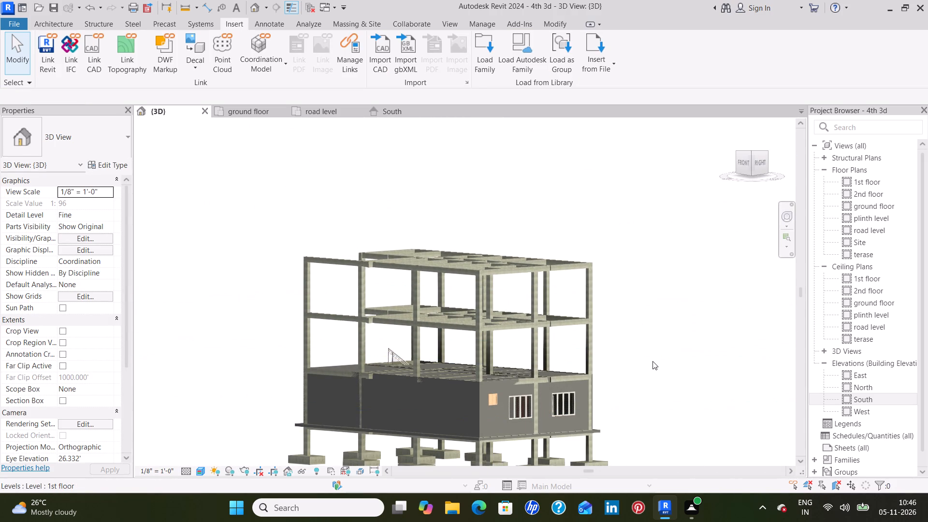
pyautogui.keyDown('shift'); pyautogui.moveTo(652, 361); pyautogui.dragTo(722, 369, button='middle'); pyautogui.keyUp('shift')
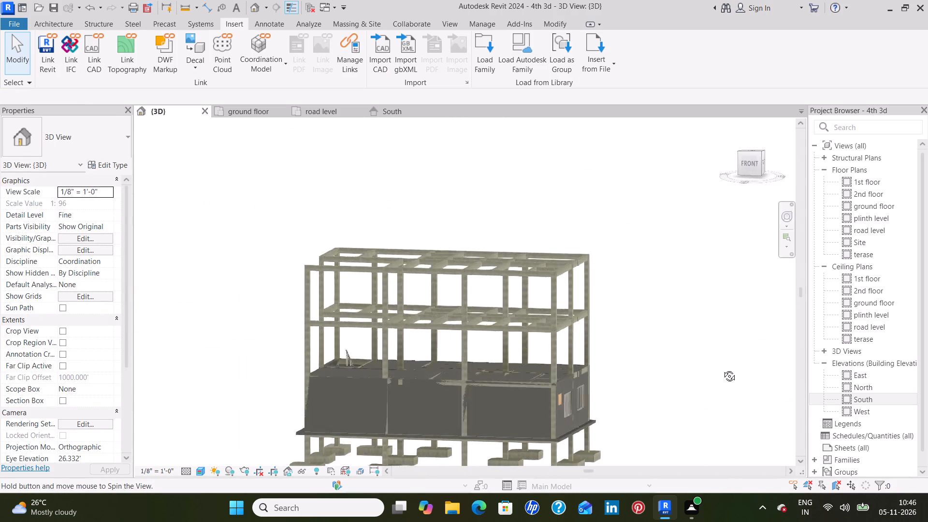
pyautogui.keyDown('shift'); pyautogui.moveTo(722, 369); pyautogui.dragTo(737, 354, button='middle'); pyautogui.keyUp('shift')
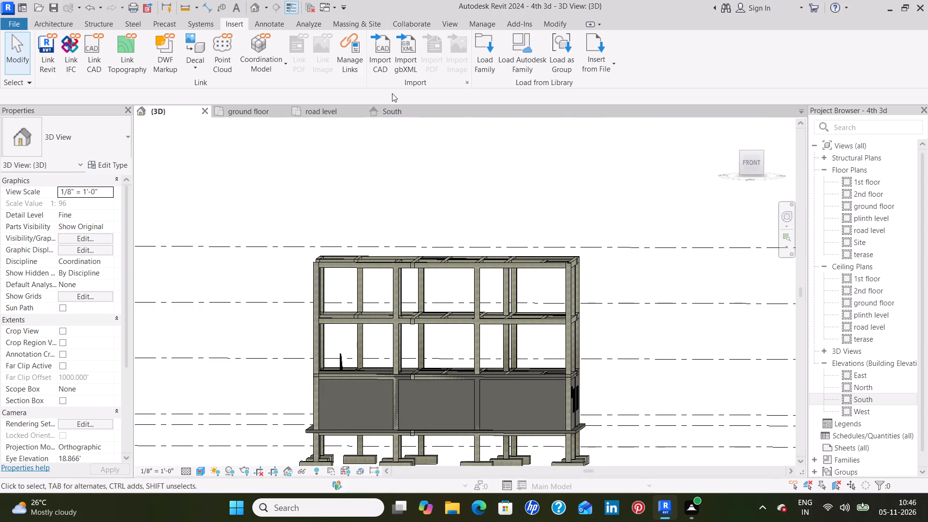
pyautogui.click(393, 110)
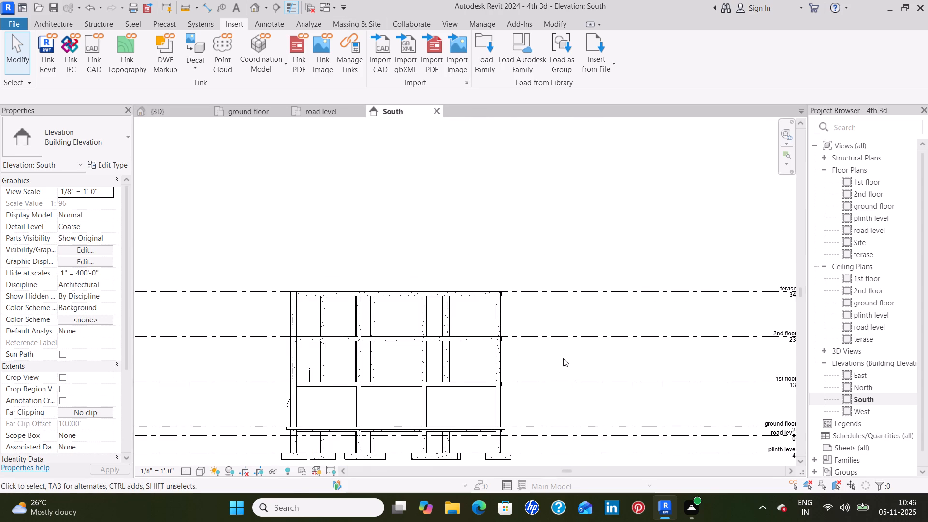
pyautogui.moveTo(563, 358); pyautogui.dragTo(575, 246, button='middle')
pyautogui.scroll(4, 523, 285)
pyautogui.moveTo(523, 290); pyautogui.dragTo(579, 265, button='middle')
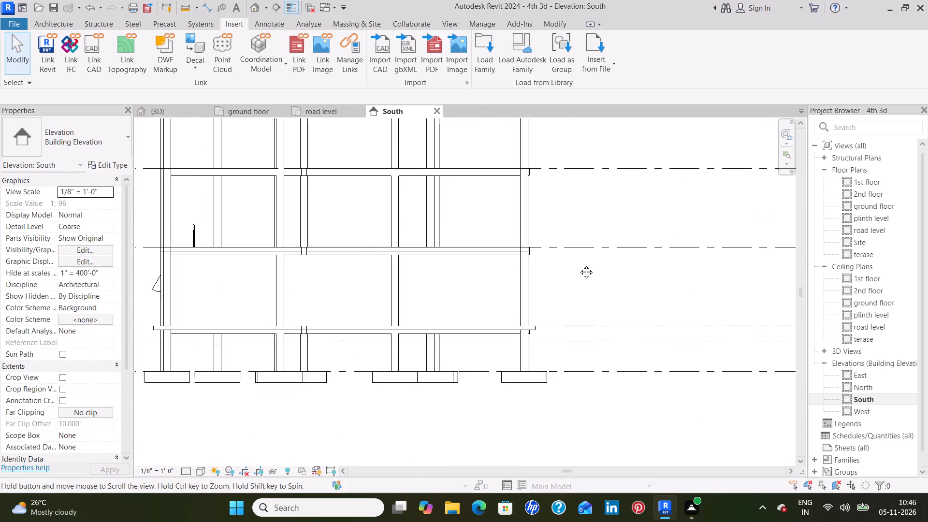
pyautogui.moveTo(579, 265); pyautogui.dragTo(615, 253, button='middle')
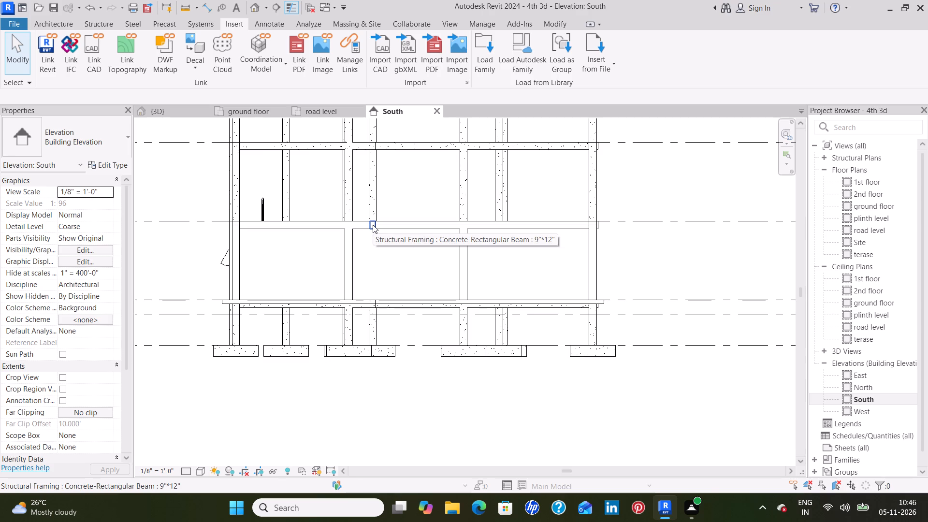
pyautogui.click(375, 301)
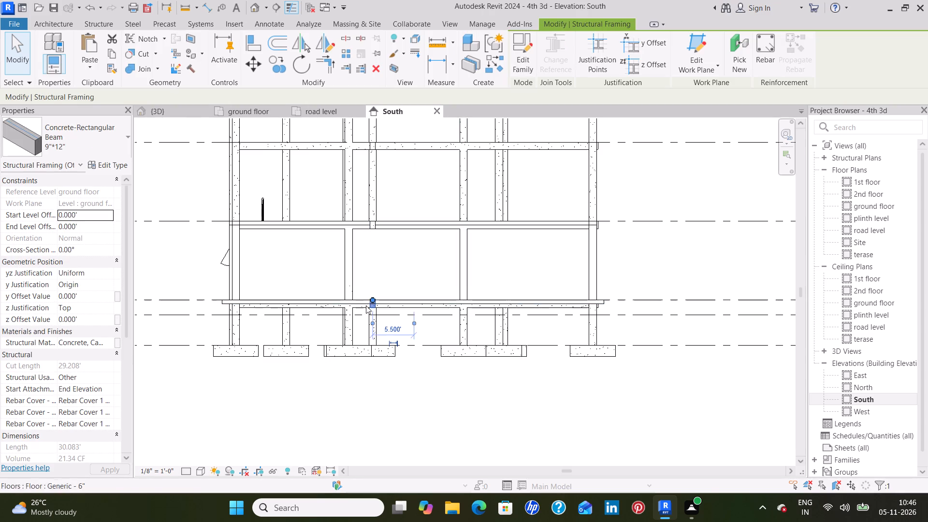
pyautogui.scroll(13, 371, 290)
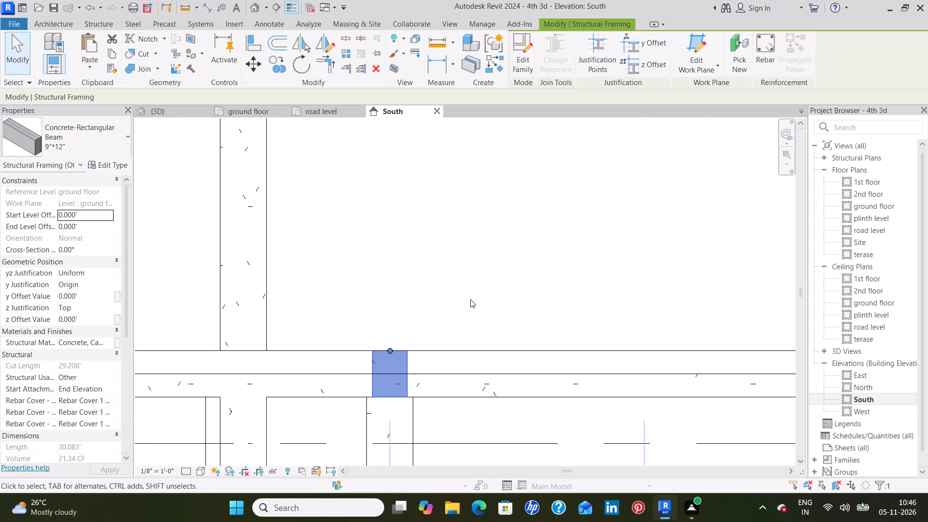
pyautogui.press('Escape')
pyautogui.scroll(-6, 461, 290)
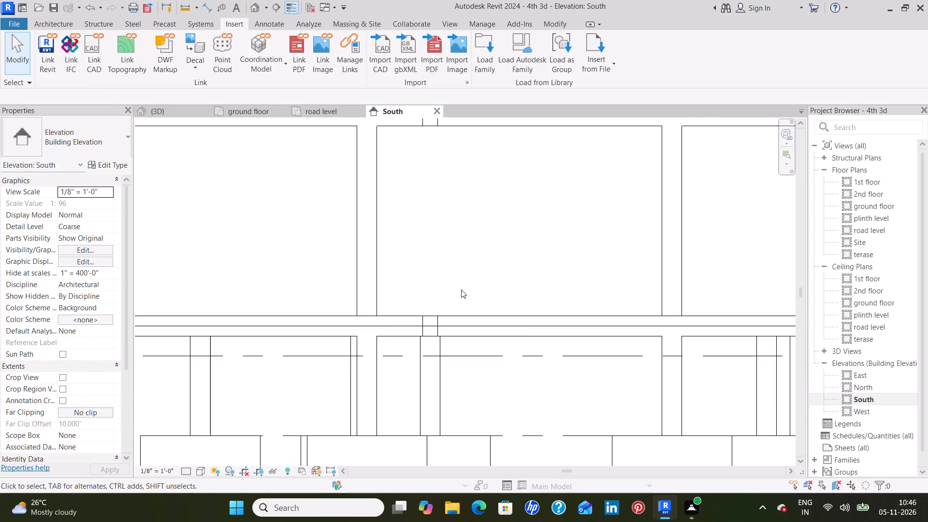
pyautogui.scroll(-5, 461, 290)
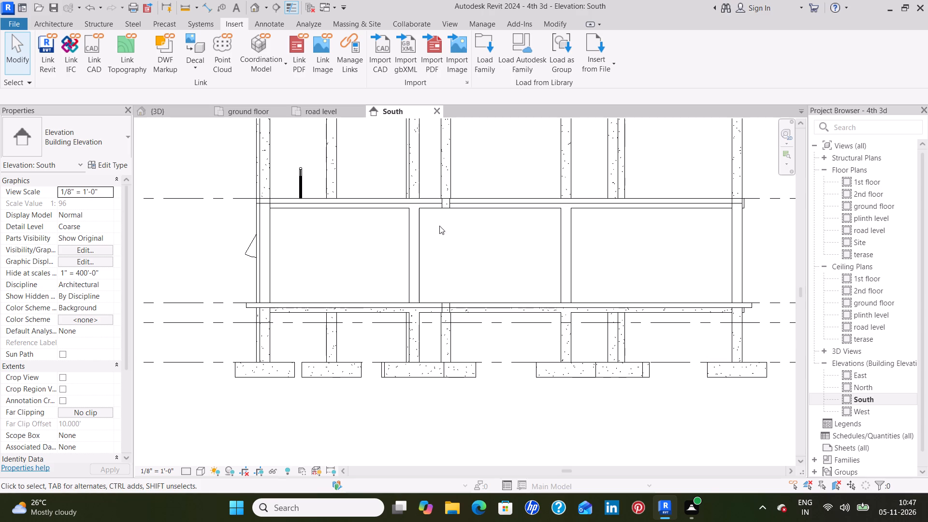
pyautogui.keyDown('shift'); pyautogui.moveTo(464, 258); pyautogui.dragTo(473, 257, button='middle'); pyautogui.keyUp('shift')
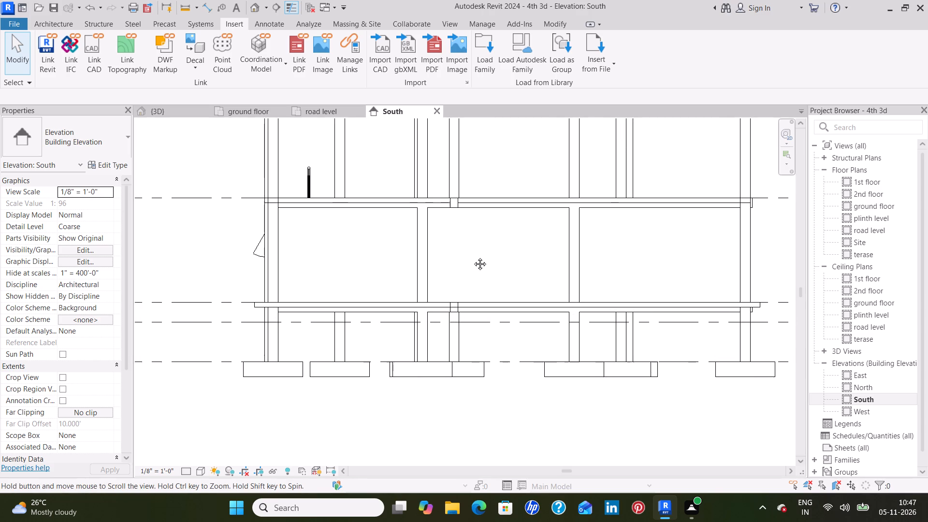
pyautogui.keyDown('shift'); pyautogui.moveTo(473, 257); pyautogui.dragTo(488, 256, button='middle'); pyautogui.keyUp('shift')
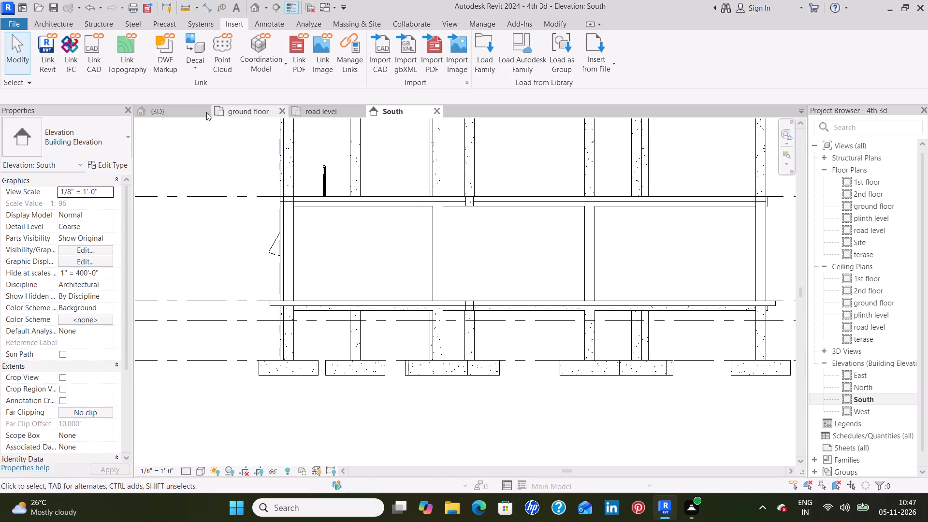
# In the South elevation, select all elements crossing the ground storey, from just below the plinth to just above the 1st floor level.
pyautogui.click(174, 111)
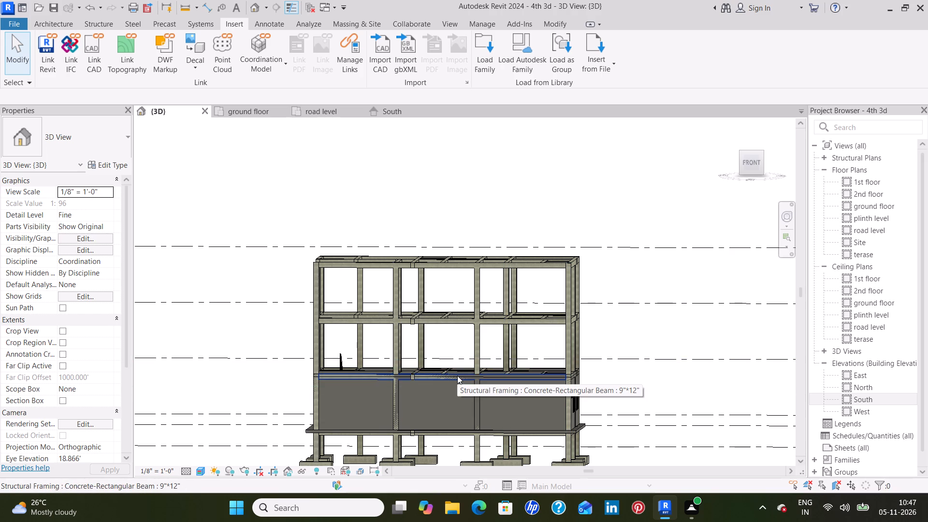
pyautogui.click(251, 111)
pyautogui.click(405, 113)
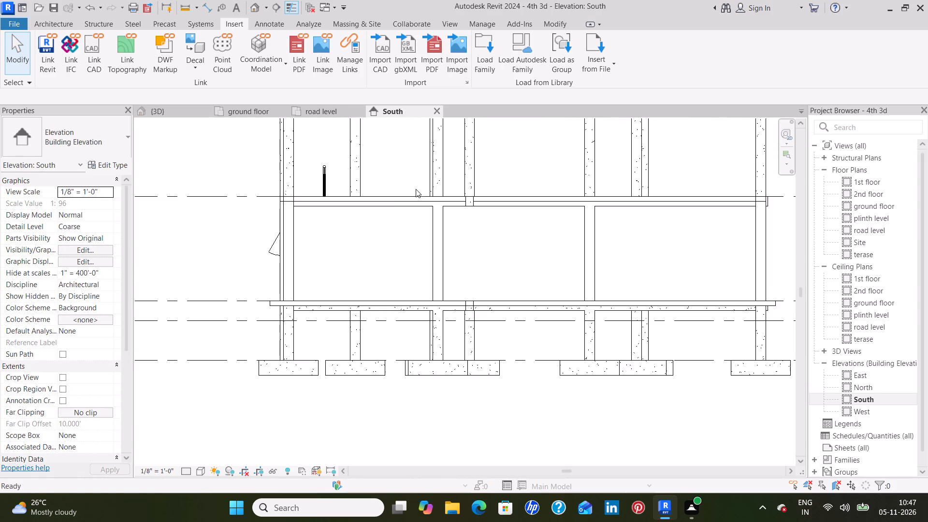
pyautogui.scroll(-4, 485, 341)
pyautogui.moveTo(558, 287); pyautogui.dragTo(490, 279, button='middle')
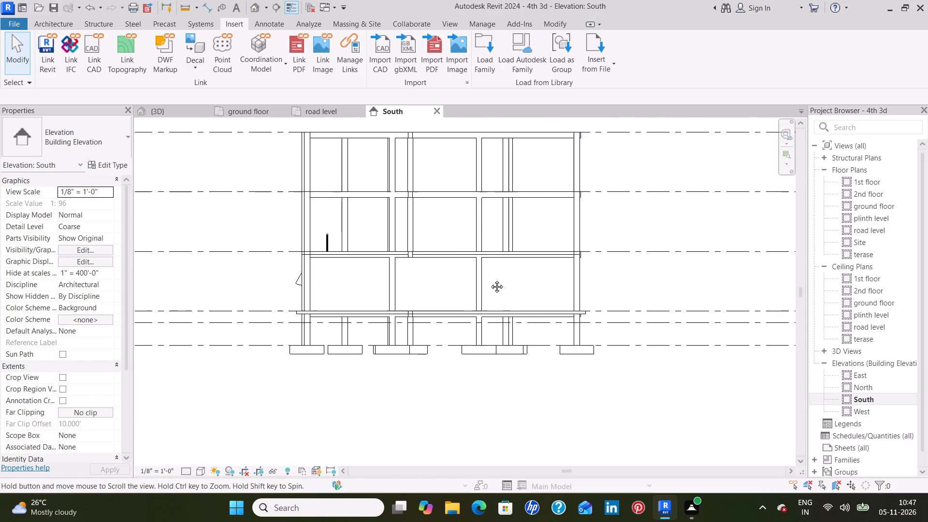
pyautogui.moveTo(490, 279); pyautogui.dragTo(472, 278, button='middle')
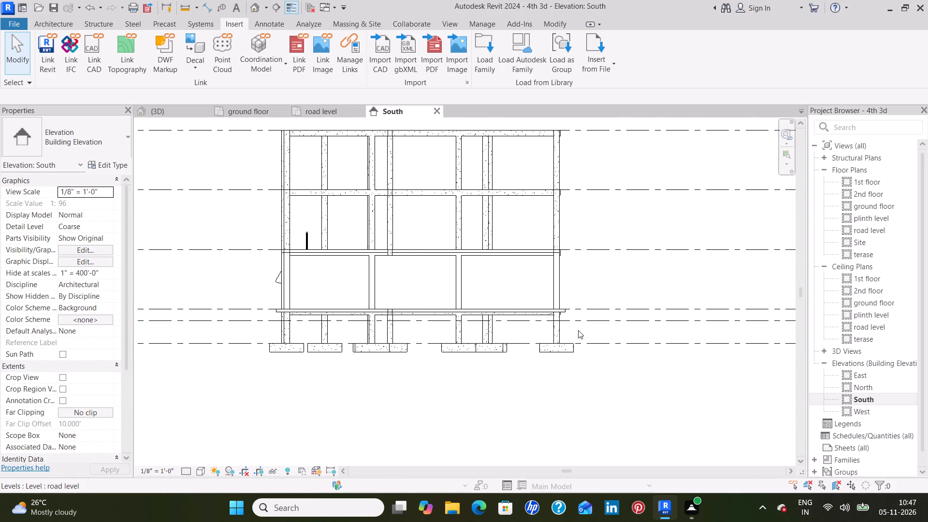
pyautogui.moveTo(578, 330); pyautogui.dragTo(331, 220)
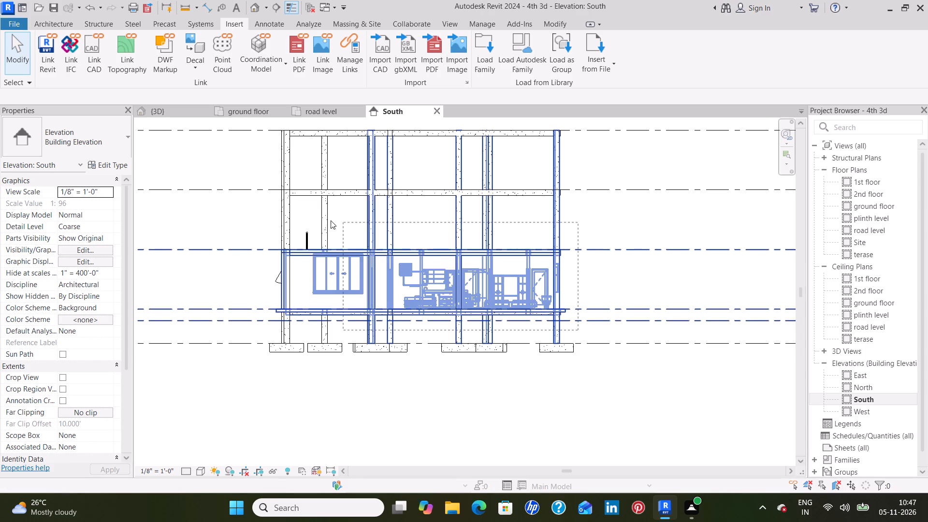
pyautogui.moveTo(331, 220); pyautogui.dragTo(261, 215)
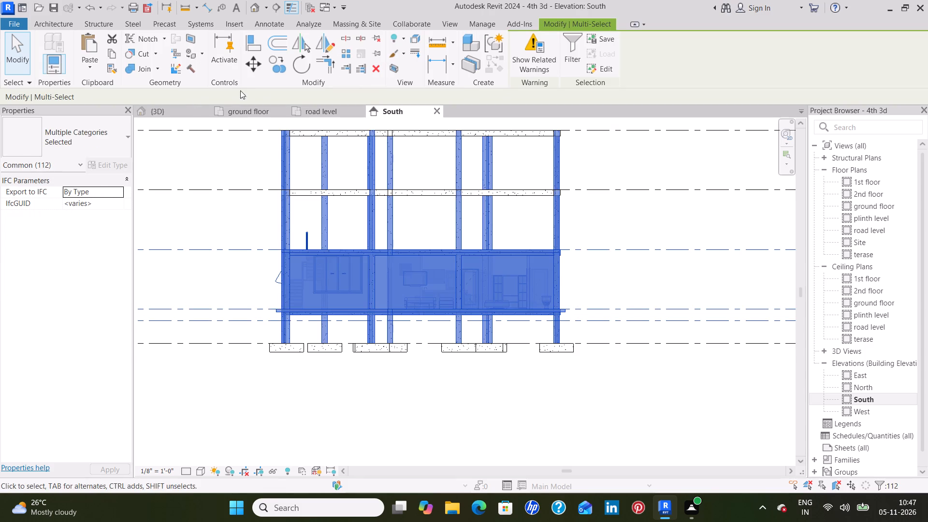
# Filter the selection to exclude Levels, Structural Columns and Structural Framing (Other, Primary and Secondary).
pyautogui.click(576, 63)
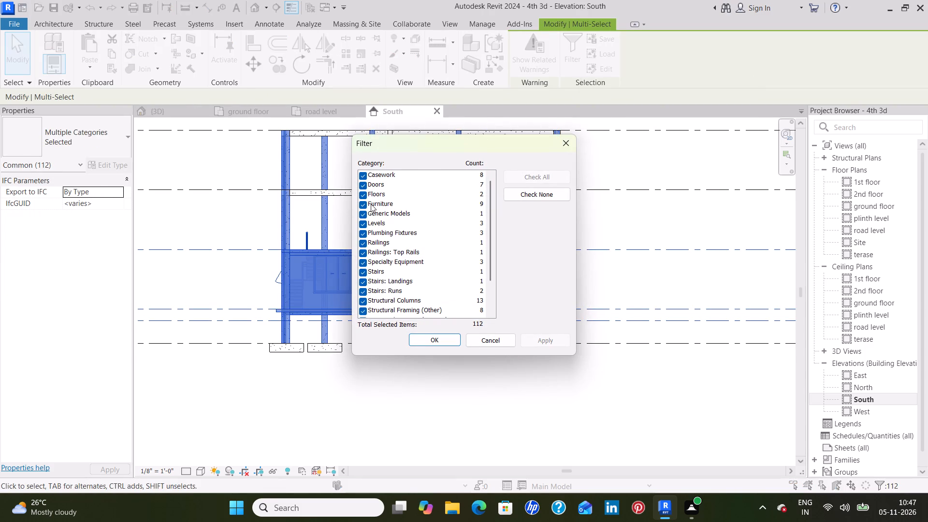
pyautogui.click(365, 224)
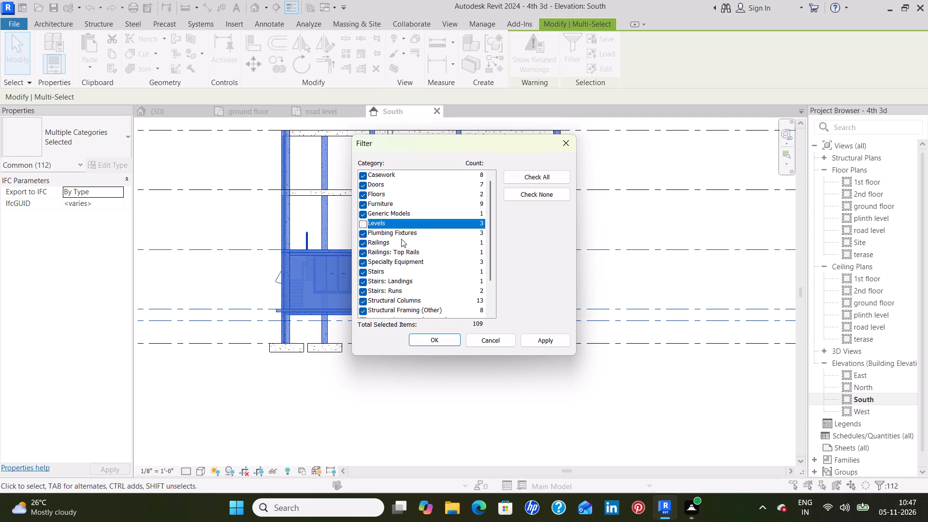
pyautogui.scroll(-1, 417, 250)
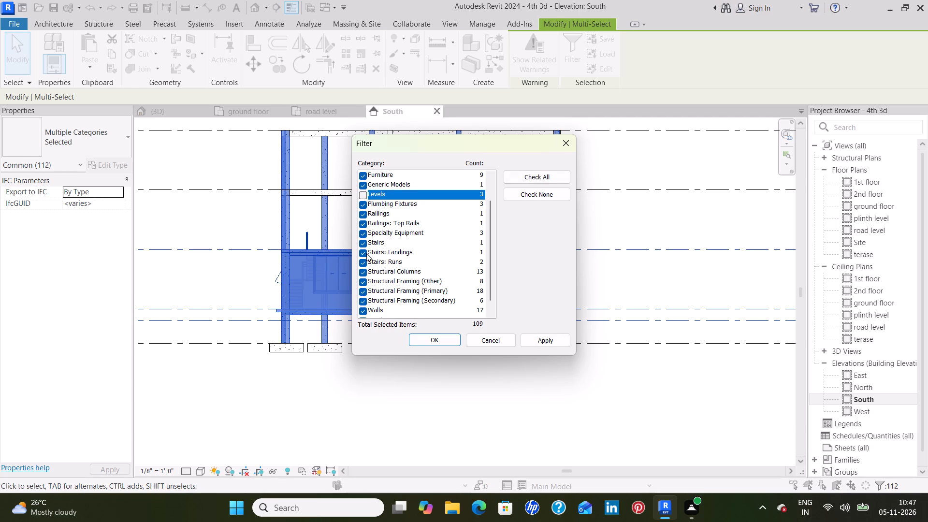
pyautogui.click(361, 273)
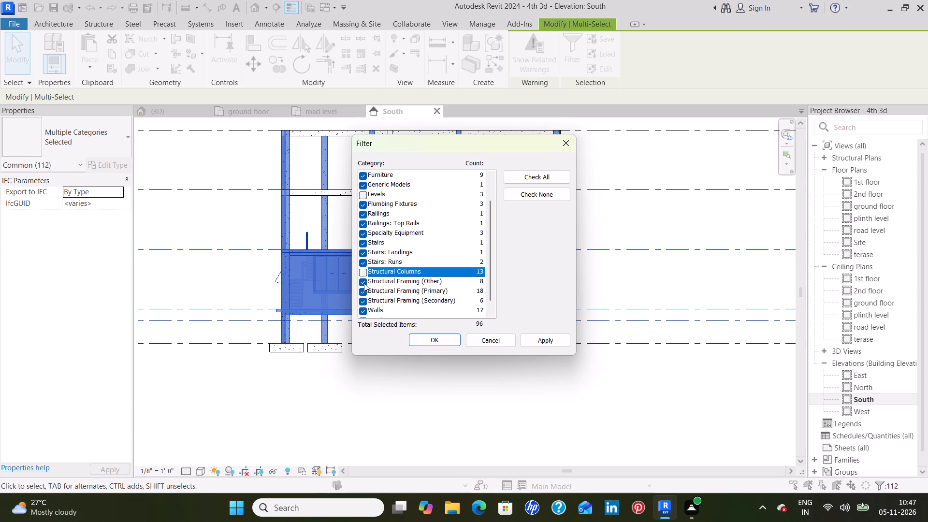
pyautogui.click(364, 283)
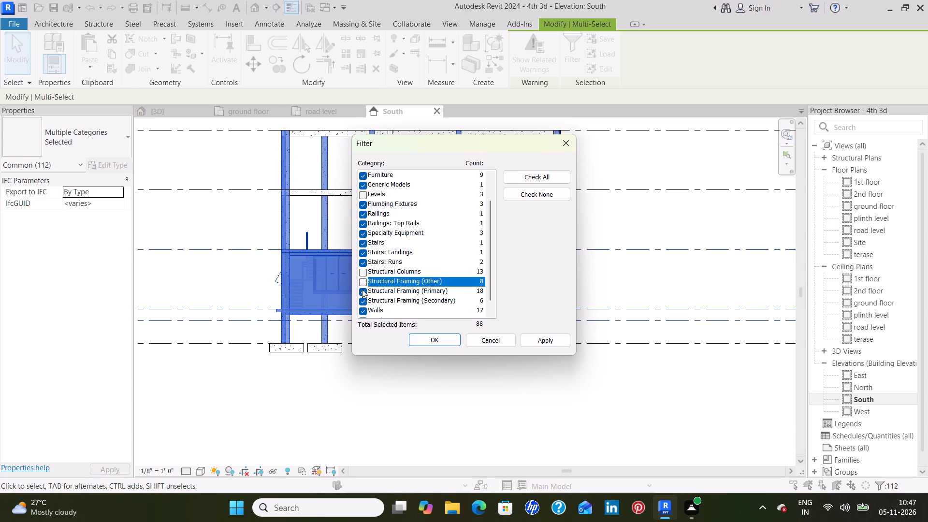
pyautogui.click(362, 290)
pyautogui.click(362, 301)
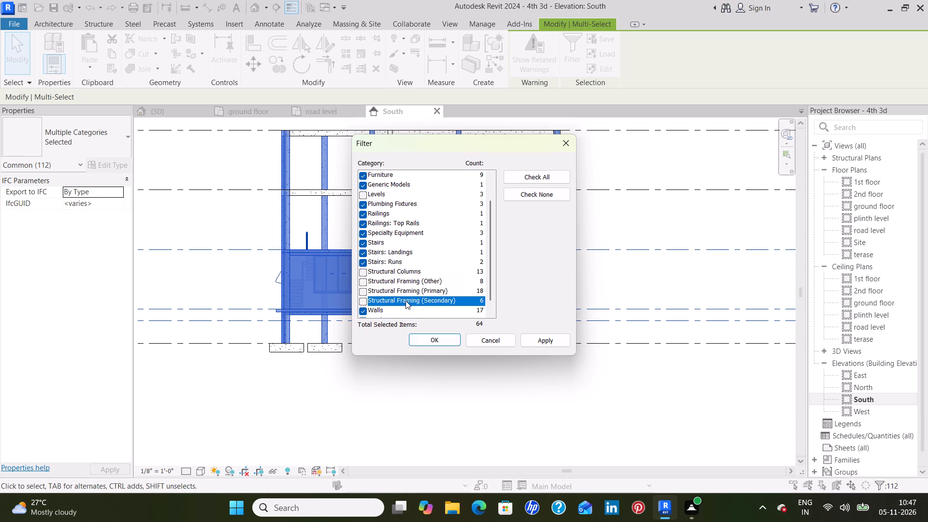
pyautogui.scroll(-5, 423, 294)
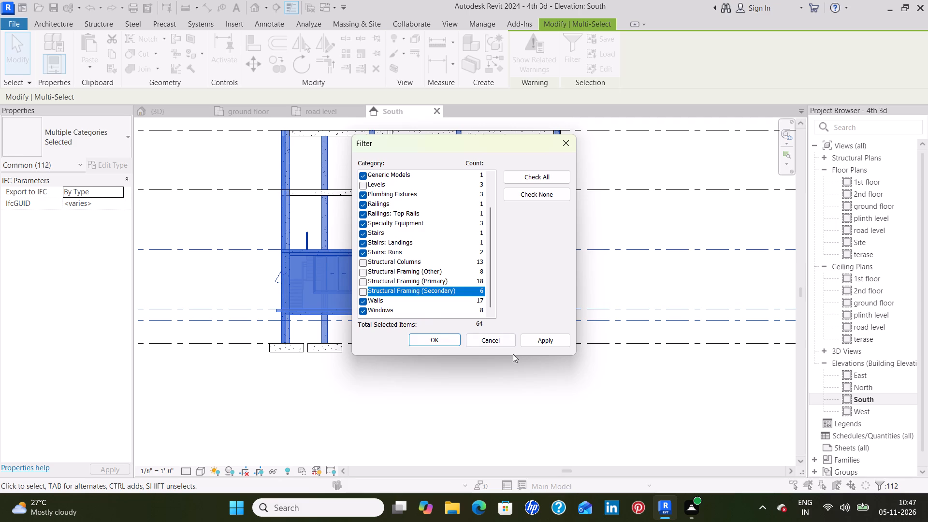
pyautogui.click(544, 344)
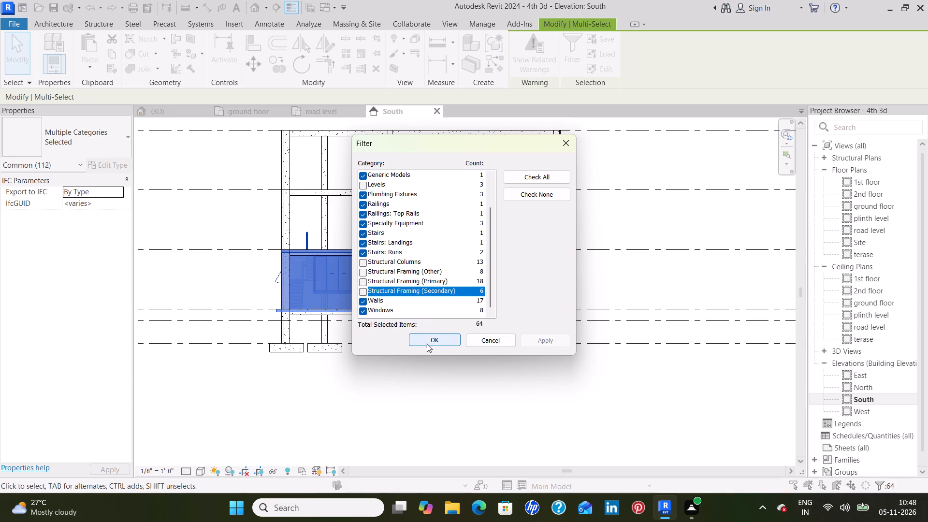
pyautogui.click(427, 344)
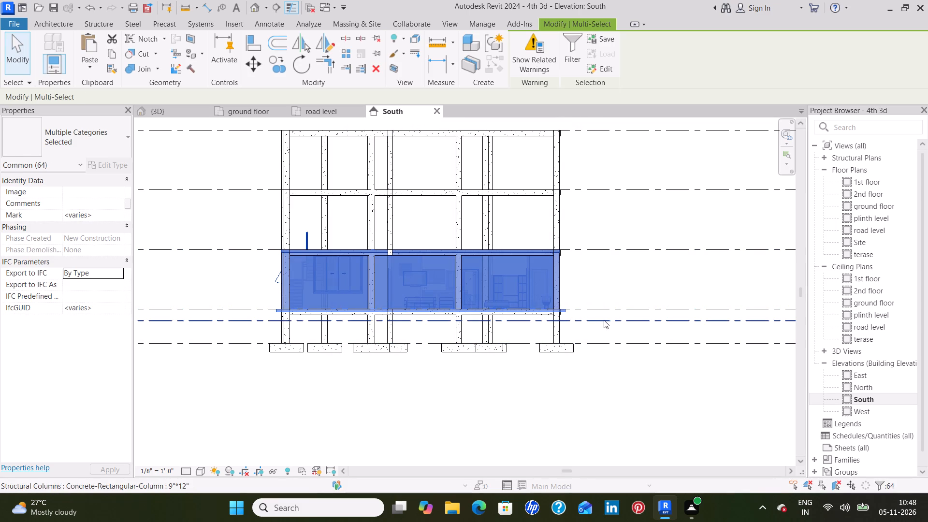
# Remove the floor slab at the base of the ground storey from the selection.
pyautogui.keyDown('shift'); pyautogui.scroll(4, 569, 315); pyautogui.keyUp('shift')
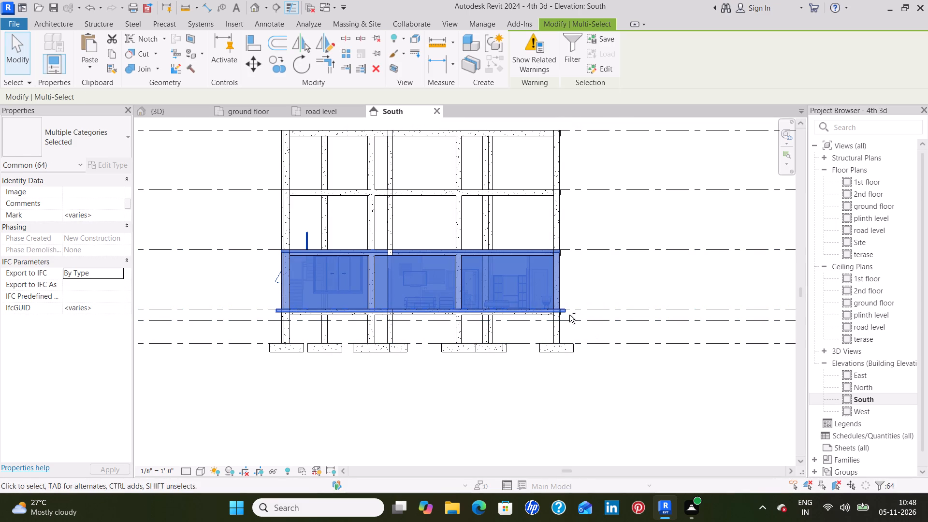
pyautogui.keyDown('shift'); pyautogui.click(565, 311); pyautogui.keyUp('shift')
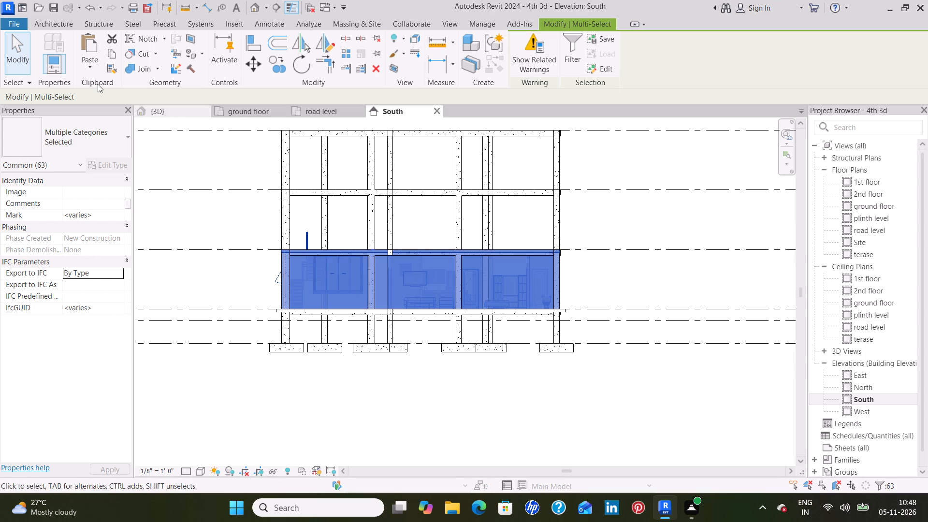
# Copy the selected ground-storey elements and paste them aligned to the 1st floor and 2nd floor levels, then clear the selection.
pyautogui.click(114, 54)
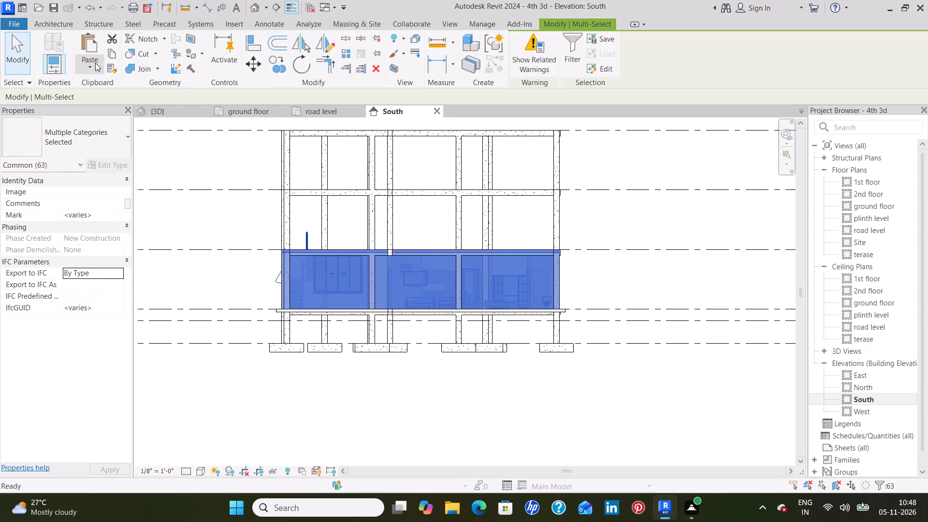
pyautogui.click(94, 65)
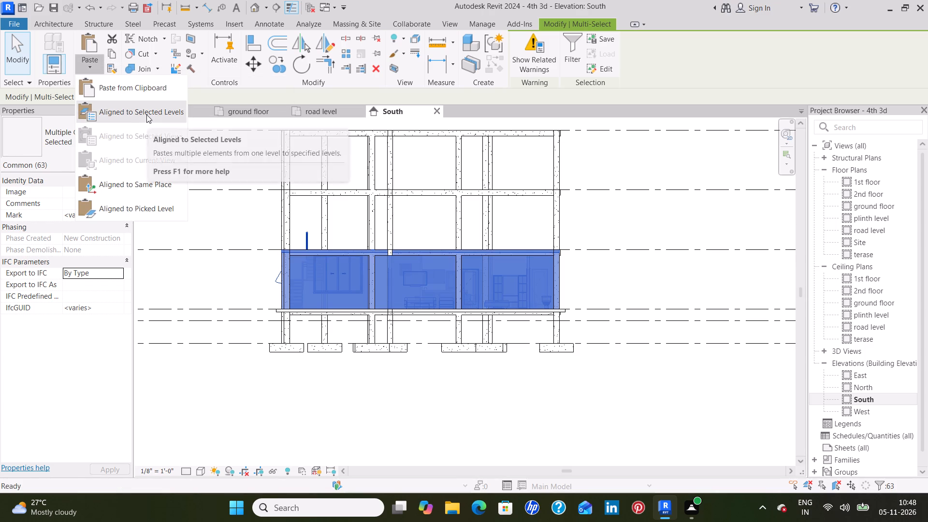
pyautogui.click(146, 115)
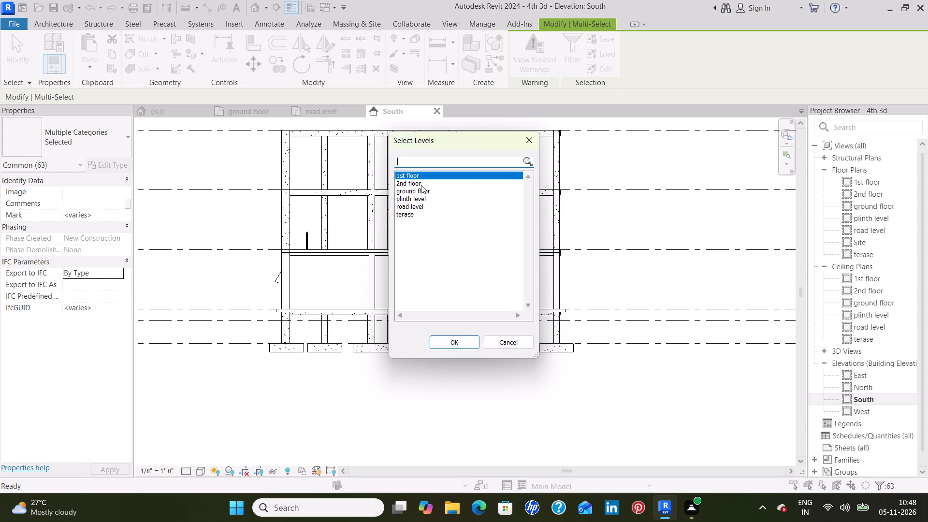
pyautogui.keyDown('ctrl'); pyautogui.click(417, 182); pyautogui.keyUp('ctrl')
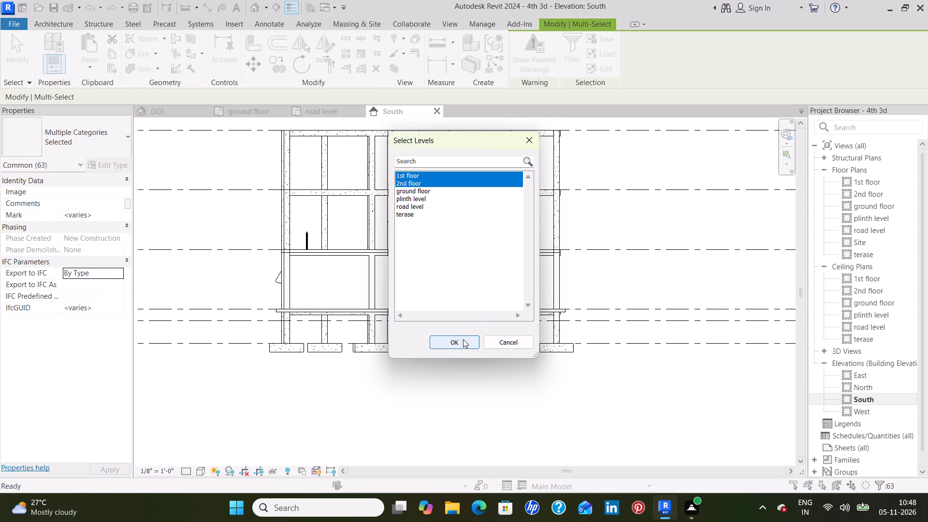
pyautogui.click(463, 339)
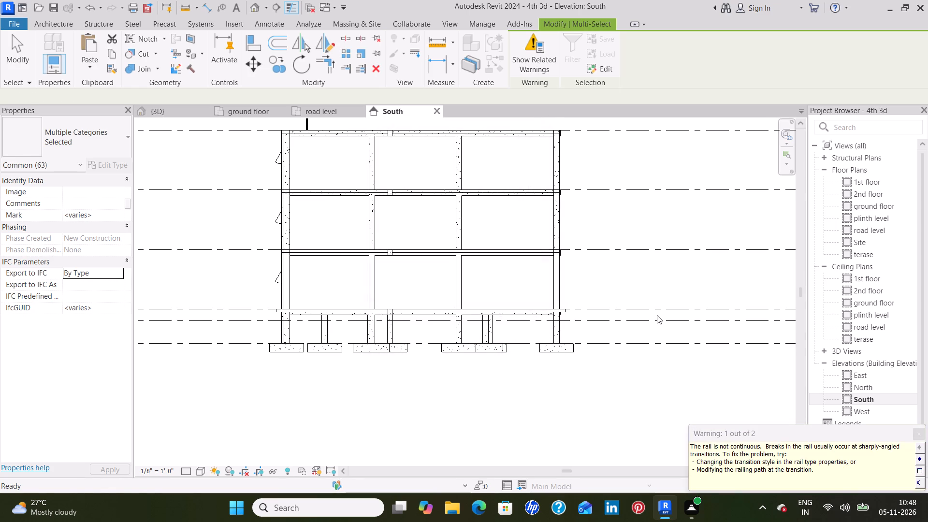
pyautogui.click(637, 229)
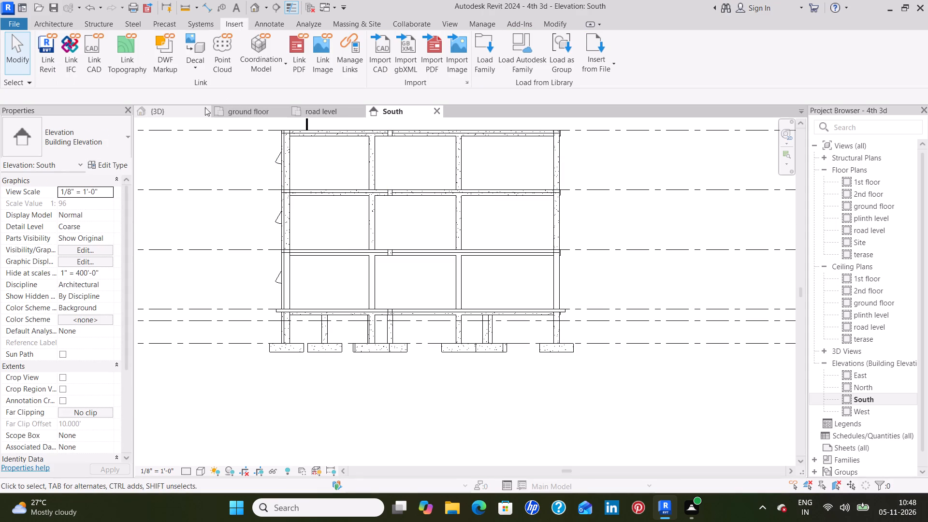
# Examine the building in the 3D view, checking the stair opening, windows, doors and walls repeated on the upper storeys.
pyautogui.click(185, 110)
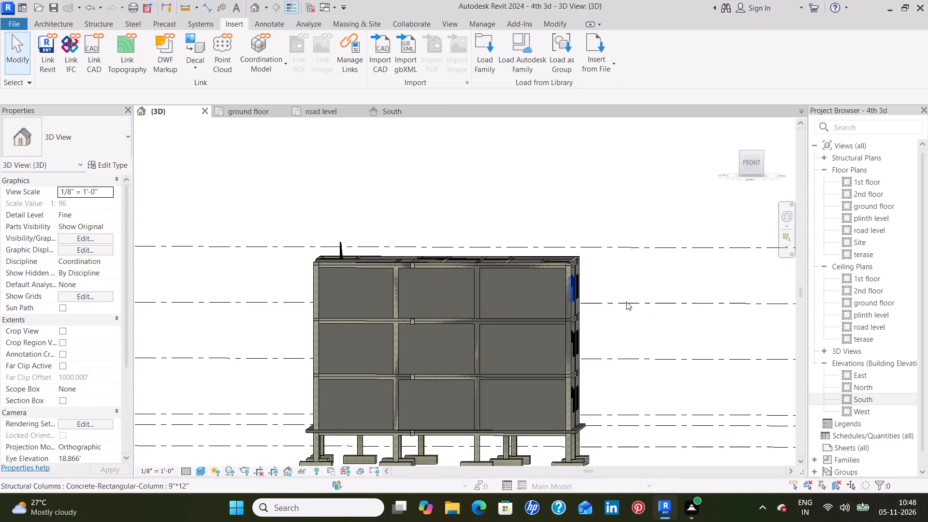
pyautogui.moveTo(667, 282); pyautogui.dragTo(638, 293, button='middle')
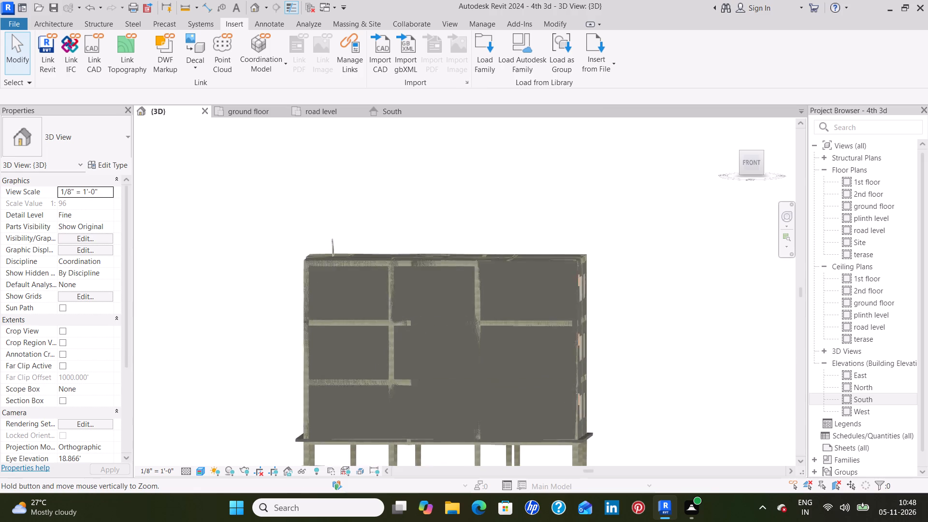
pyautogui.moveTo(638, 293); pyautogui.dragTo(629, 295, button='middle')
pyautogui.keyDown('shift'); pyautogui.moveTo(629, 268); pyautogui.dragTo(610, 289, button='middle'); pyautogui.keyUp('shift')
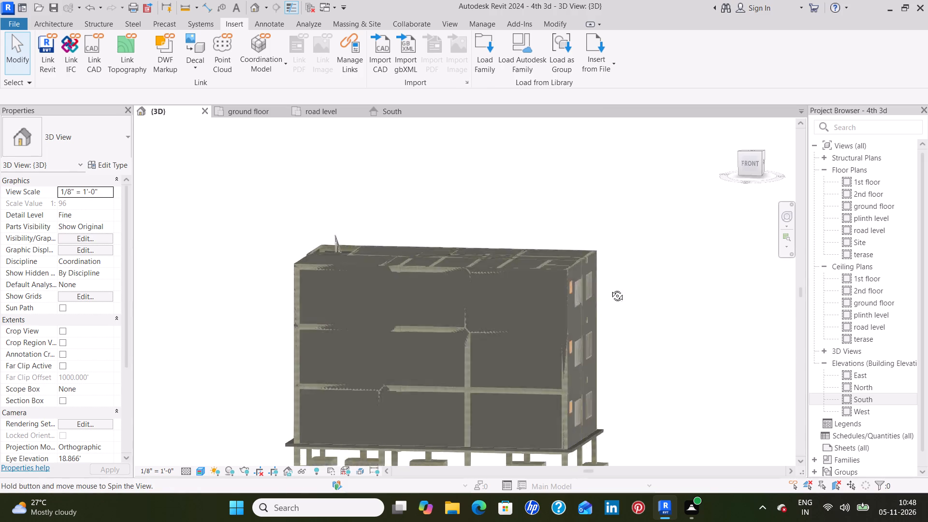
pyautogui.keyDown('shift'); pyautogui.moveTo(610, 289); pyautogui.dragTo(645, 411, button='middle'); pyautogui.keyUp('shift')
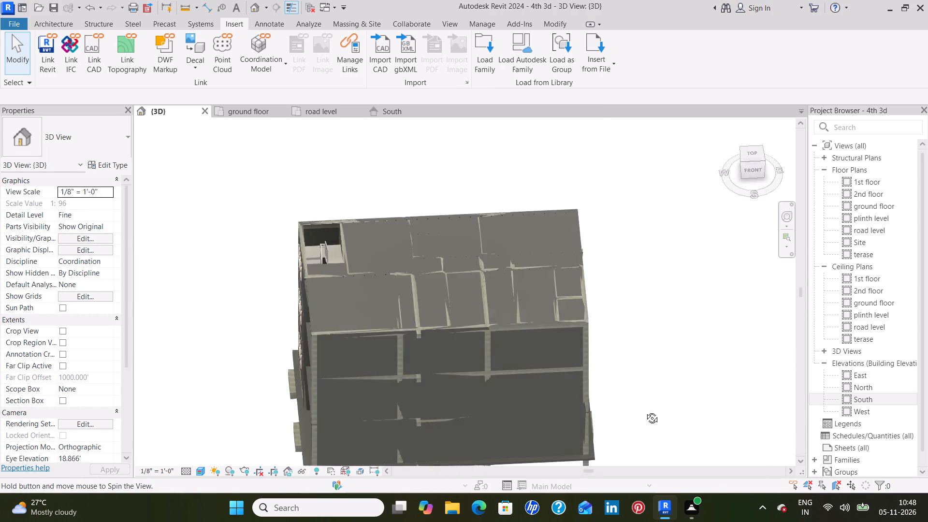
pyautogui.keyDown('shift'); pyautogui.moveTo(645, 411); pyautogui.dragTo(649, 432, button='middle'); pyautogui.keyUp('shift')
pyautogui.scroll(3, 319, 256)
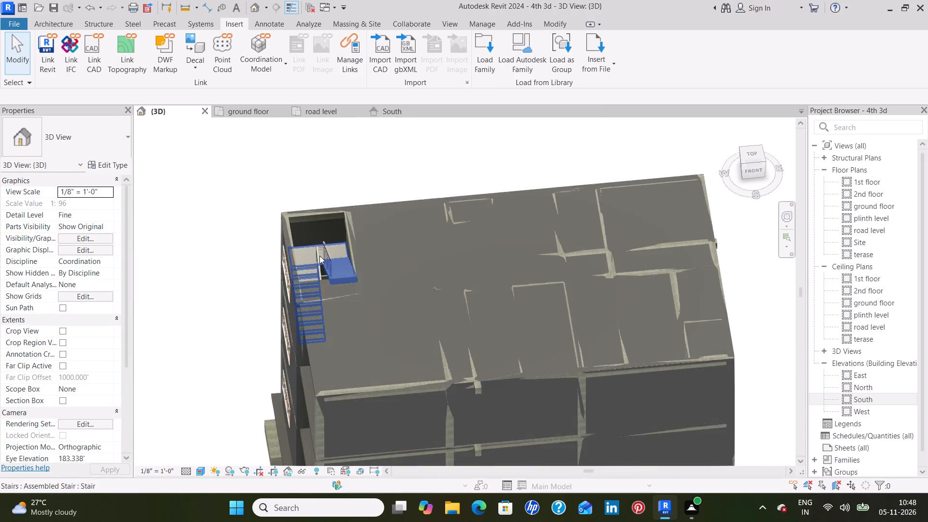
pyautogui.scroll(4, 319, 256)
pyautogui.keyDown('shift'); pyautogui.moveTo(399, 139); pyautogui.dragTo(401, 186, button='middle'); pyautogui.keyUp('shift')
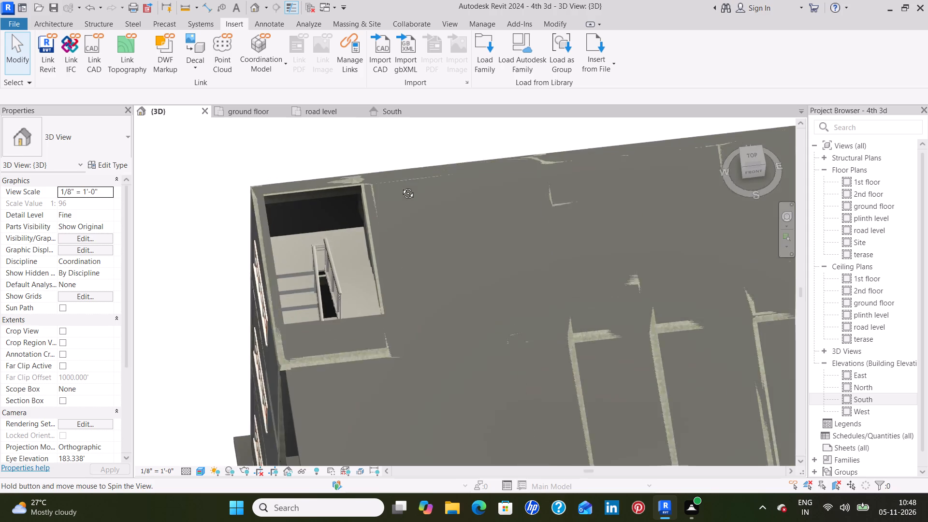
pyautogui.keyDown('shift'); pyautogui.moveTo(401, 186); pyautogui.dragTo(407, 242, button='middle'); pyautogui.keyUp('shift')
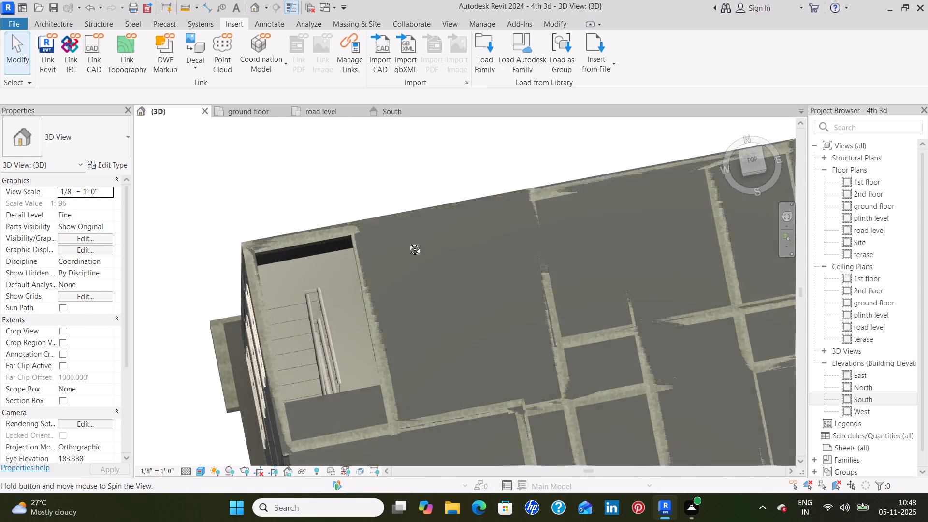
pyautogui.keyDown('shift'); pyautogui.moveTo(407, 242); pyautogui.dragTo(438, 205, button='middle'); pyautogui.keyUp('shift')
pyautogui.moveTo(478, 334); pyautogui.dragTo(468, 203, button='middle')
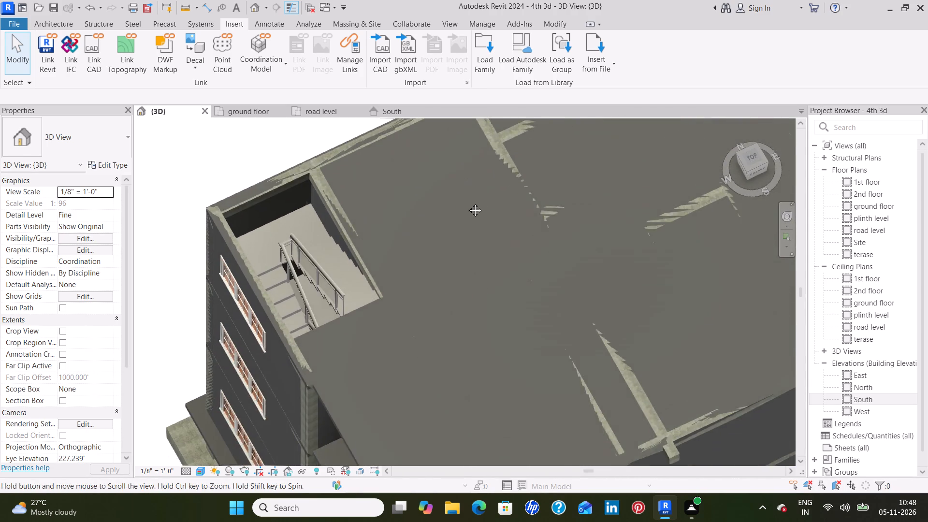
pyautogui.moveTo(468, 203); pyautogui.dragTo(467, 199, button='middle')
pyautogui.keyDown('shift'); pyautogui.moveTo(497, 406); pyautogui.dragTo(547, 302, button='middle'); pyautogui.keyUp('shift')
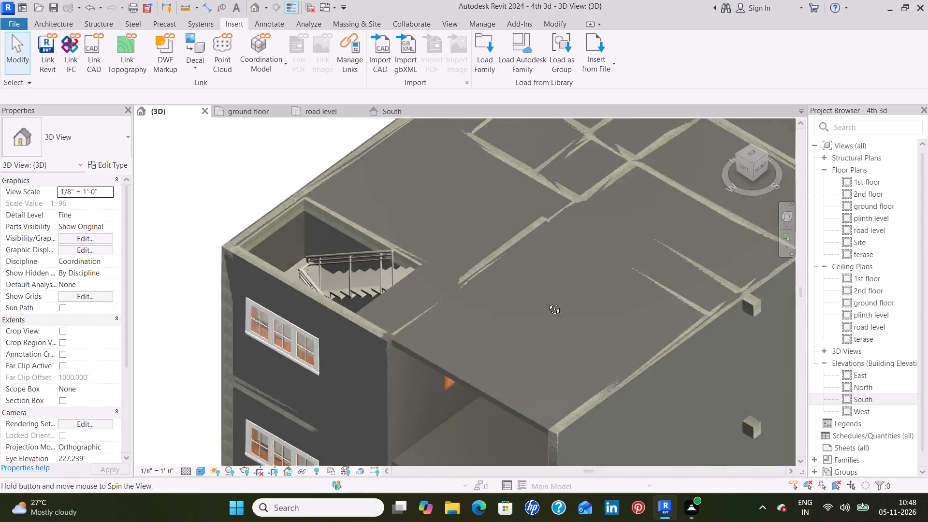
pyautogui.keyDown('shift'); pyautogui.moveTo(547, 302); pyautogui.dragTo(523, 172, button='middle'); pyautogui.keyUp('shift')
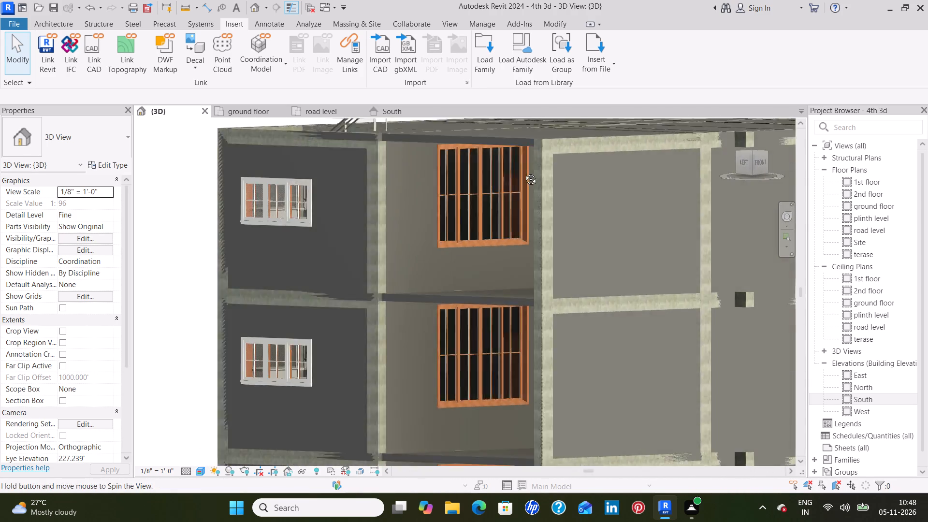
pyautogui.keyDown('shift'); pyautogui.moveTo(523, 172); pyautogui.dragTo(493, 228, button='middle'); pyautogui.keyUp('shift')
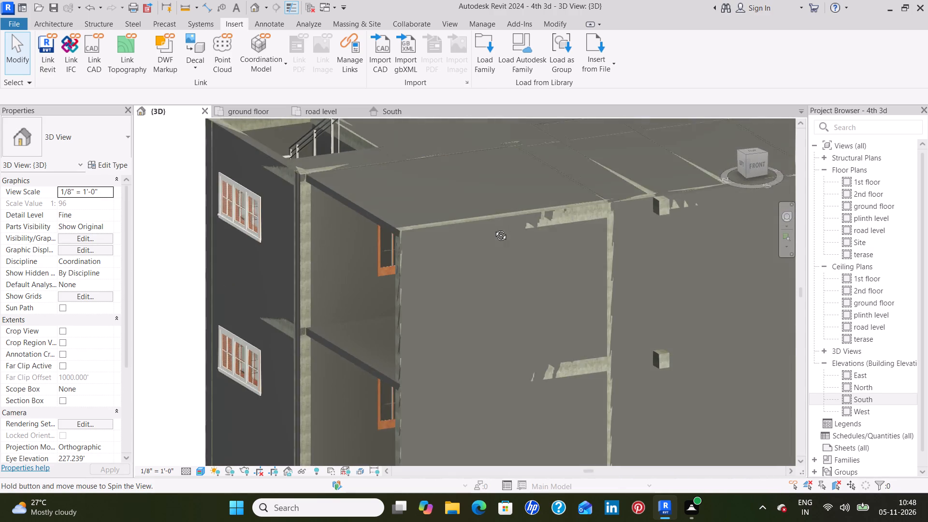
pyautogui.keyDown('shift'); pyautogui.moveTo(493, 228); pyautogui.dragTo(590, 159, button='middle'); pyautogui.keyUp('shift')
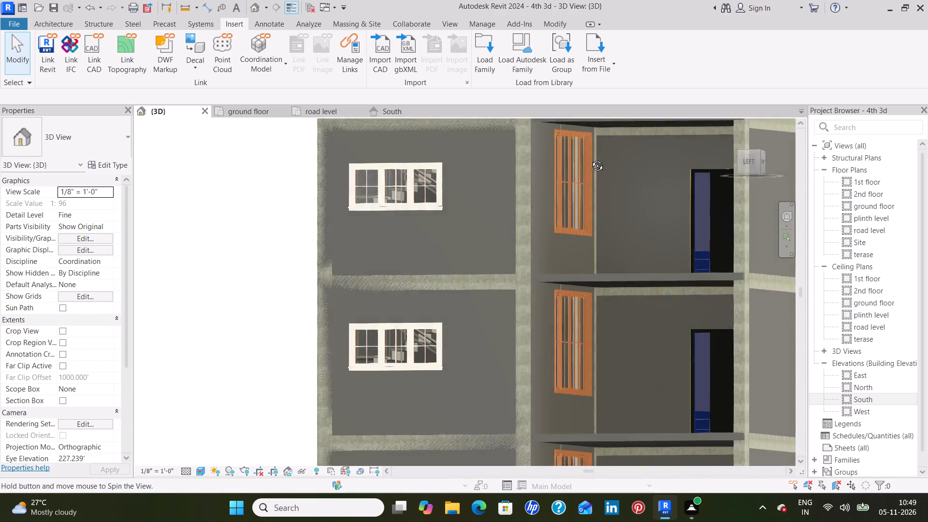
pyautogui.keyDown('shift'); pyautogui.moveTo(590, 159); pyautogui.dragTo(532, 159, button='middle'); pyautogui.keyUp('shift')
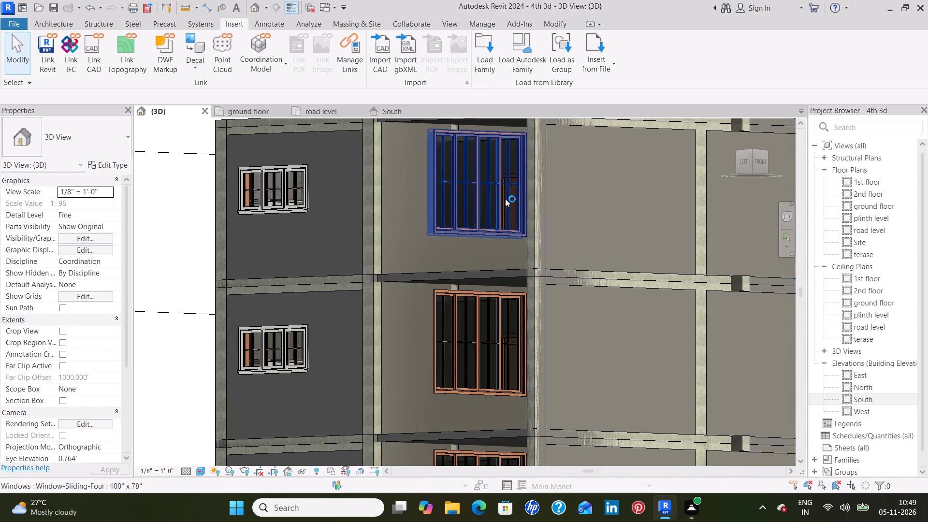
pyautogui.scroll(-4, 458, 353)
pyautogui.keyDown('shift'); pyautogui.moveTo(461, 389); pyautogui.dragTo(480, 348, button='middle'); pyautogui.keyUp('shift')
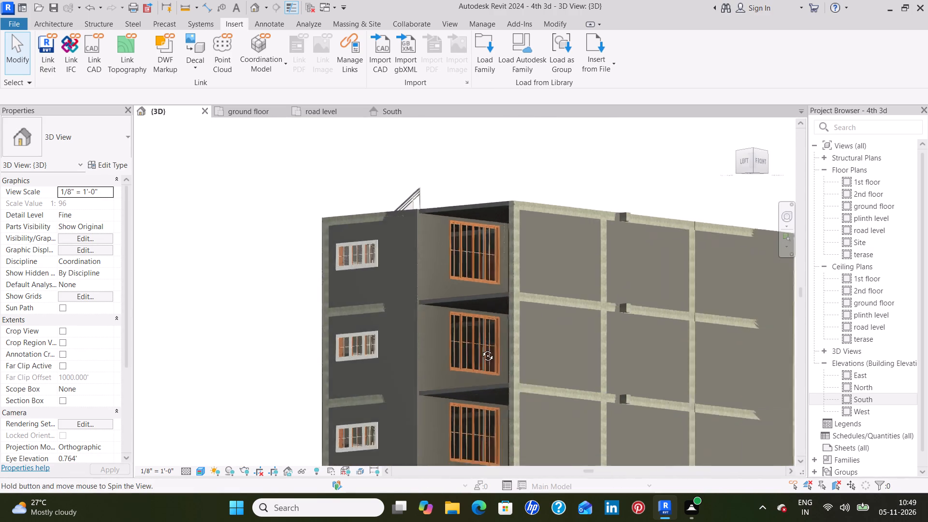
pyautogui.keyDown('shift'); pyautogui.moveTo(480, 348); pyautogui.dragTo(555, 405, button='middle'); pyautogui.keyUp('shift')
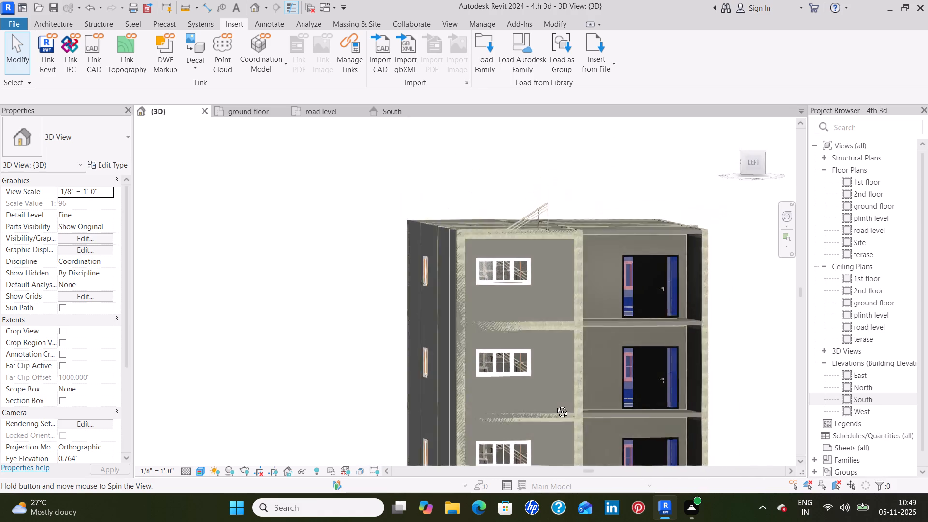
pyautogui.keyDown('shift'); pyautogui.moveTo(555, 405); pyautogui.dragTo(483, 259, button='middle'); pyautogui.keyUp('shift')
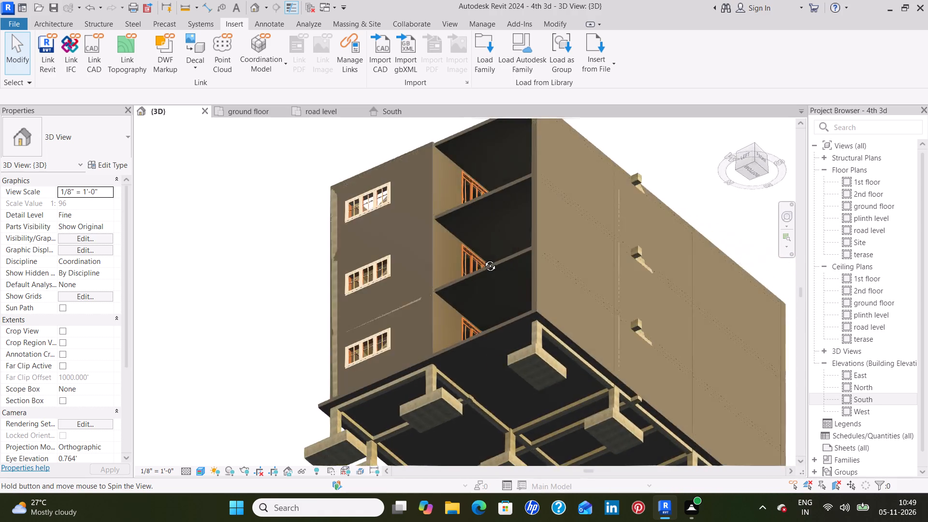
pyautogui.keyDown('shift'); pyautogui.moveTo(483, 259); pyautogui.dragTo(484, 363, button='middle'); pyautogui.keyUp('shift')
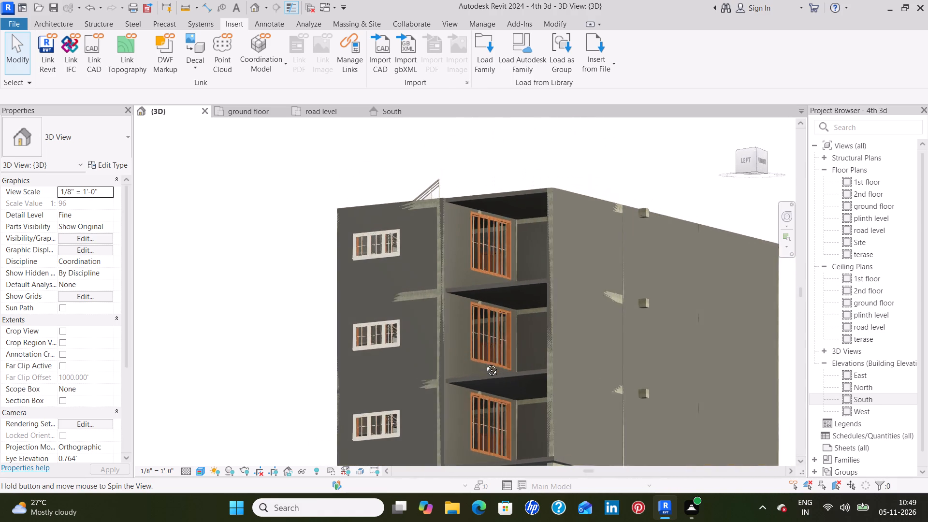
pyautogui.keyDown('shift'); pyautogui.moveTo(484, 363); pyautogui.dragTo(520, 378, button='middle'); pyautogui.keyUp('shift')
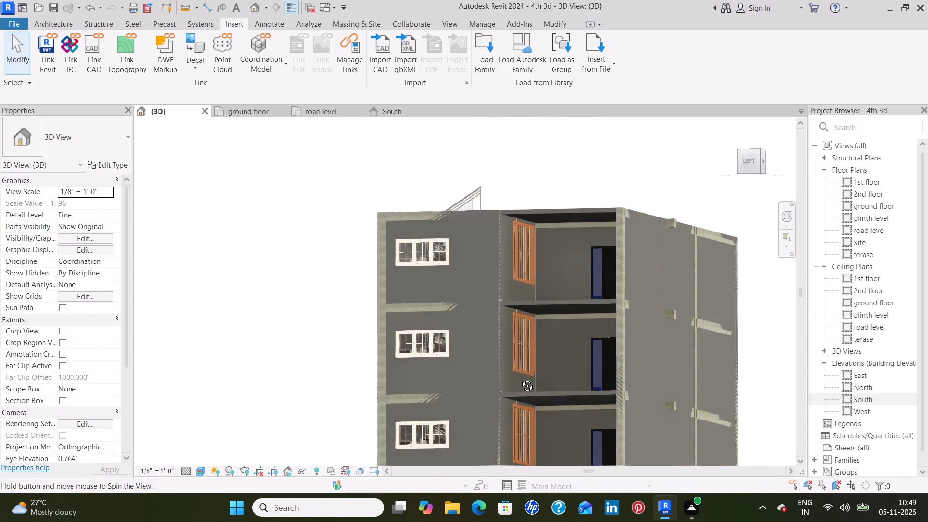
pyautogui.keyDown('shift'); pyautogui.moveTo(520, 378); pyautogui.dragTo(552, 374, button='middle'); pyautogui.keyUp('shift')
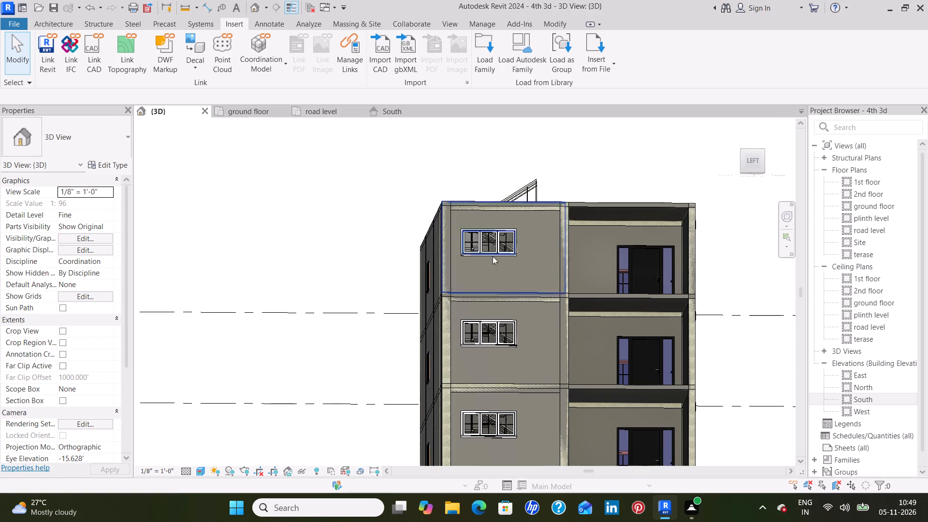
# In the ground floor plan, place a matching Window-Sliding-Four 100" x 78" in the porch's south wall, 6.000' from the entrance-door wall.
pyautogui.click(252, 110)
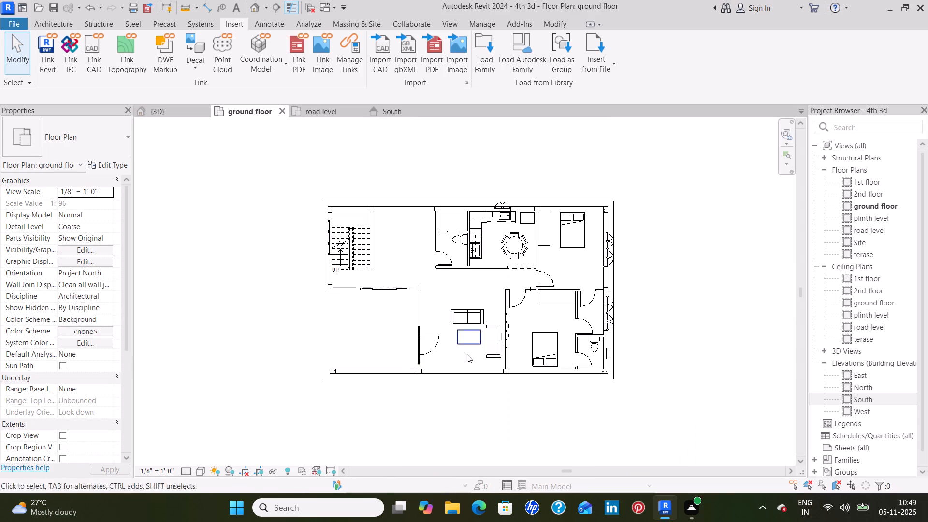
pyautogui.click(387, 289)
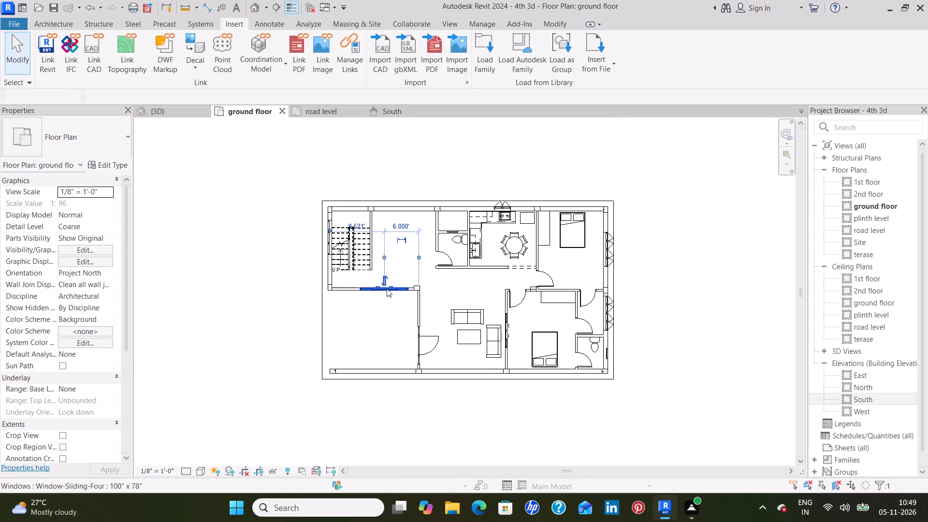
pyautogui.press('c')
pyautogui.press('s')
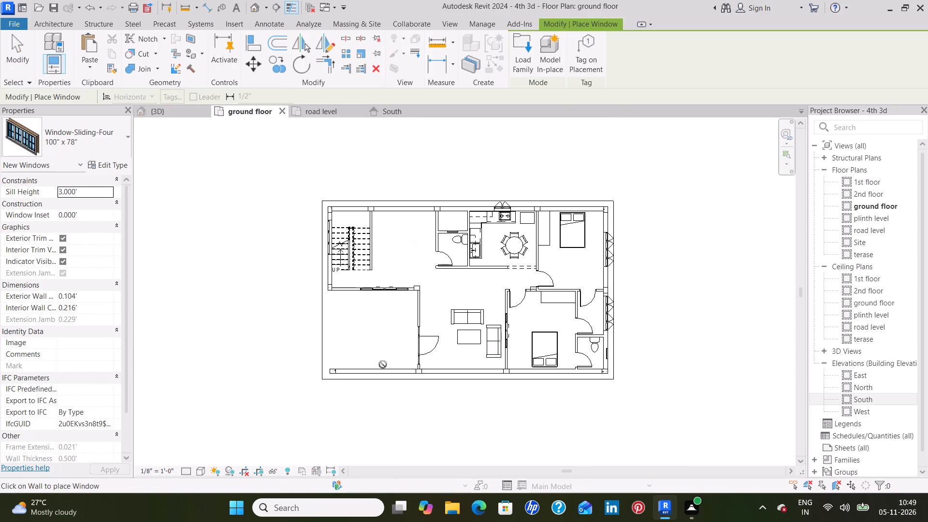
pyautogui.scroll(2, 381, 372)
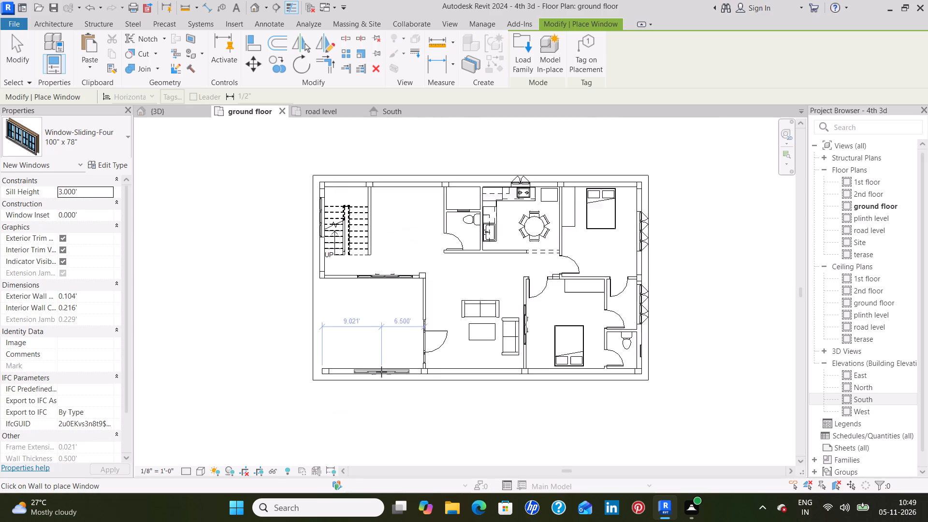
pyautogui.scroll(6, 381, 372)
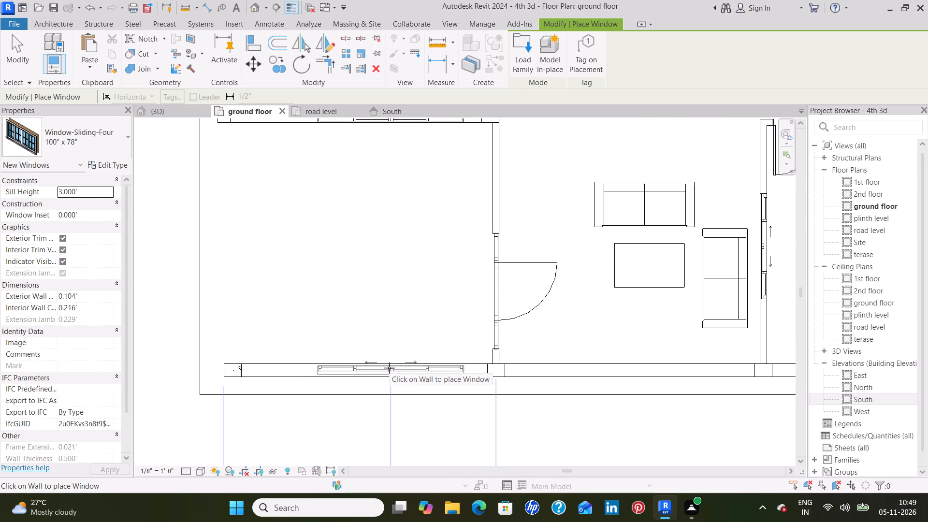
pyautogui.click(389, 368)
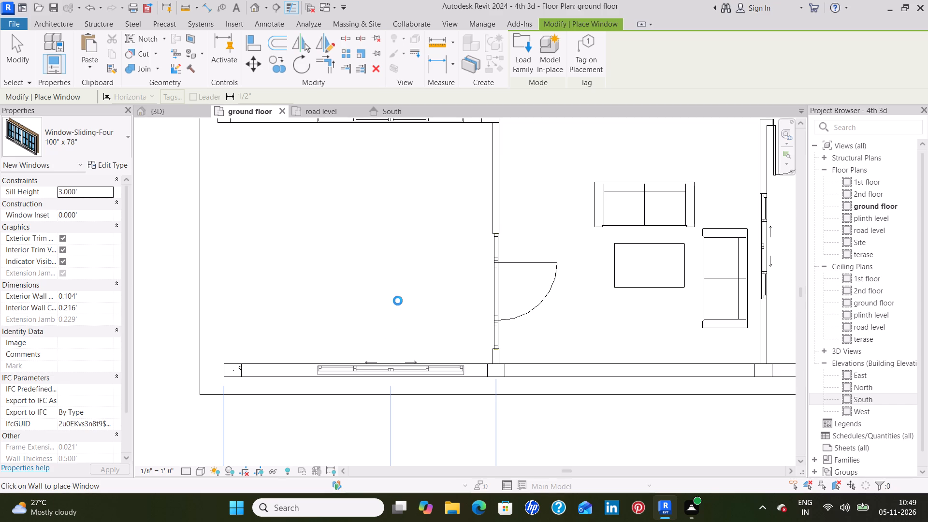
pyautogui.scroll(-2, 394, 262)
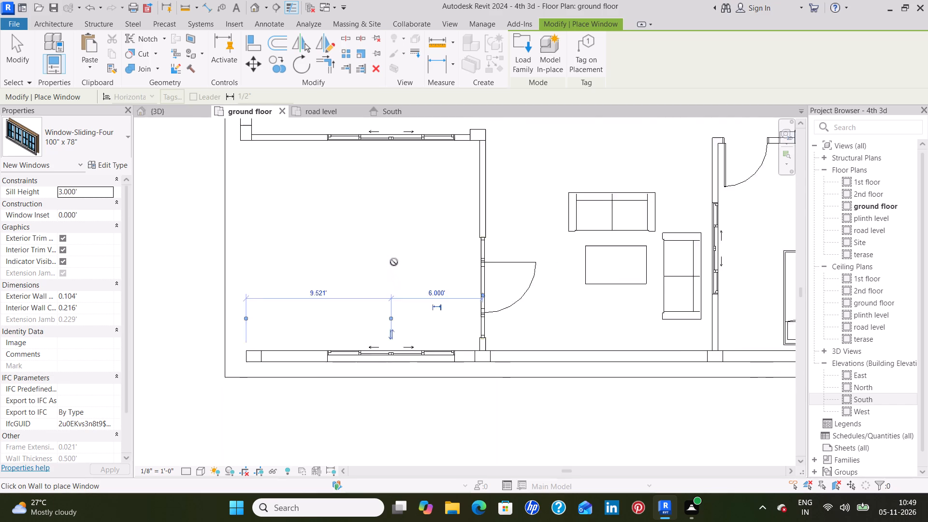
pyautogui.scroll(-1, 394, 262)
pyautogui.moveTo(395, 237); pyautogui.dragTo(369, 293, button='middle')
pyautogui.scroll(-2, 369, 293)
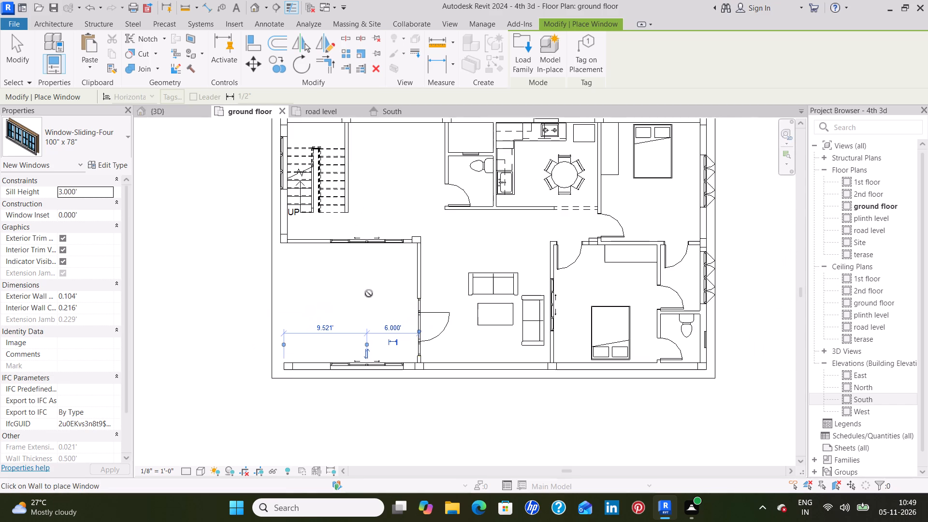
pyautogui.scroll(-2, 384, 176)
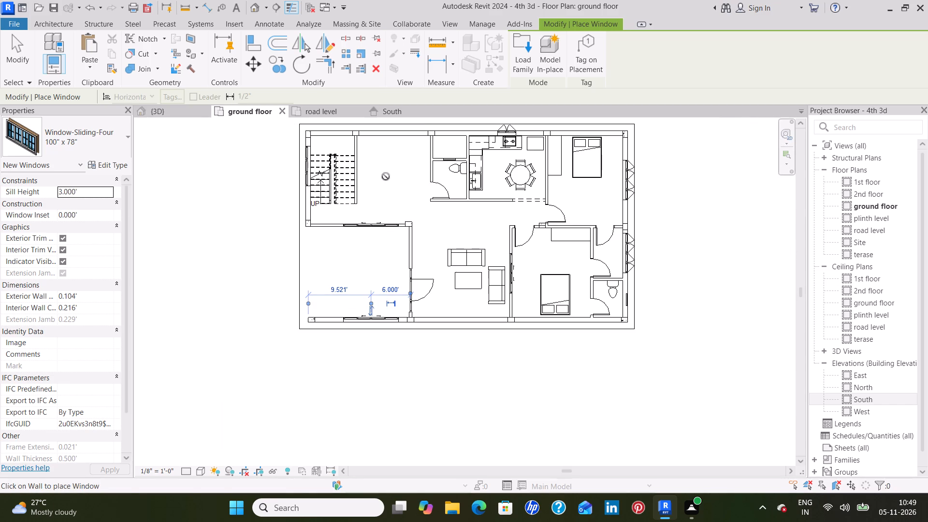
pyautogui.moveTo(385, 177); pyautogui.dragTo(333, 270, button='middle')
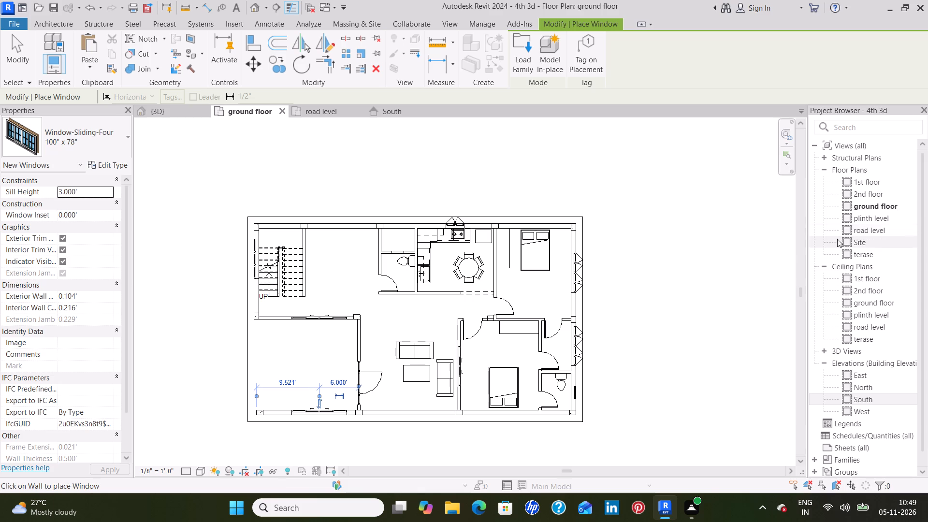
# In the 1st floor plan, place a matching Window-Sliding-Four 100" x 78" in the balcony's south wall, 6.000' from the door wall.
pyautogui.doubleClick(870, 181)
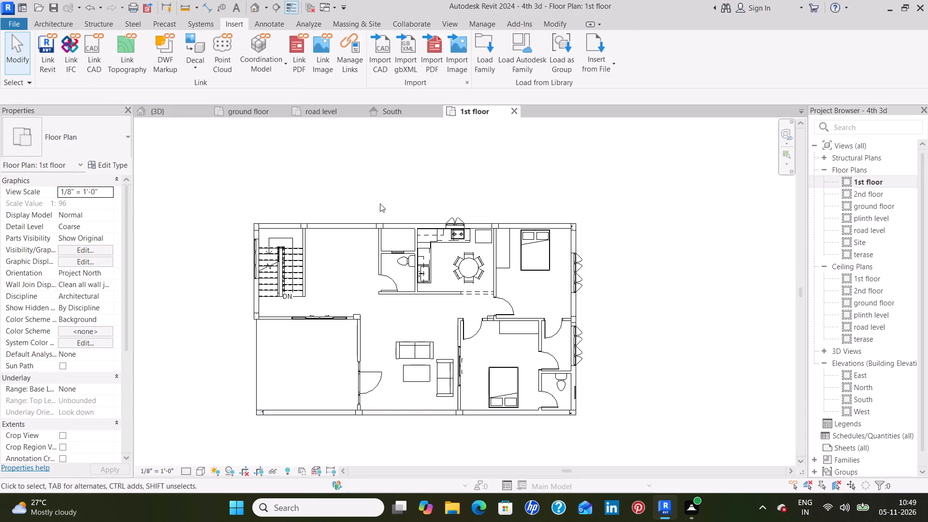
pyautogui.click(331, 314)
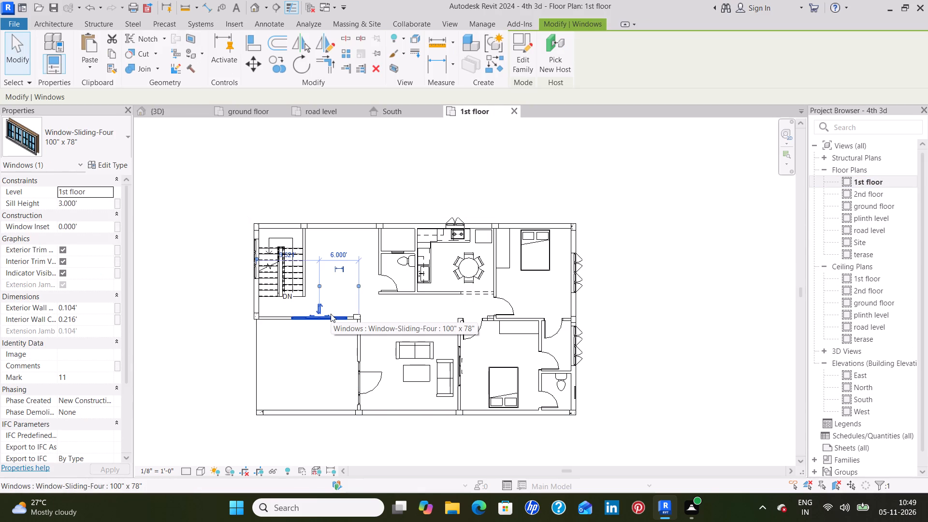
pyautogui.write('cs')
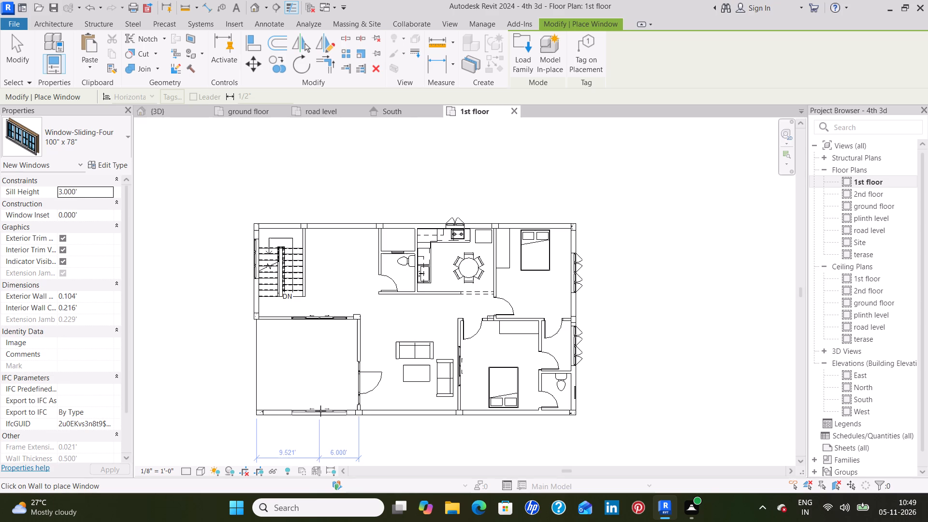
pyautogui.click(320, 411)
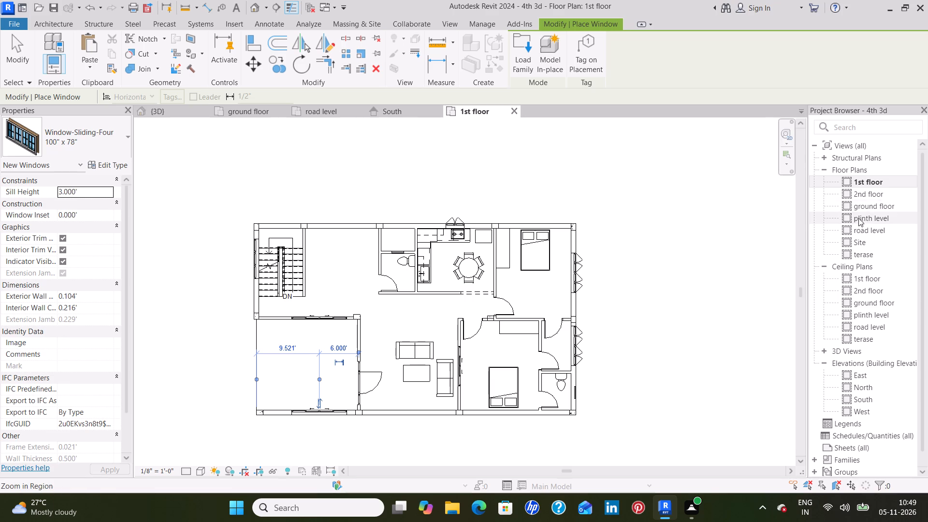
# In the 2nd floor plan, place a matching Window-Sliding-Four 100" x 78" in the balcony's south wall, 6.000' from the door wall.
pyautogui.doubleClick(878, 195)
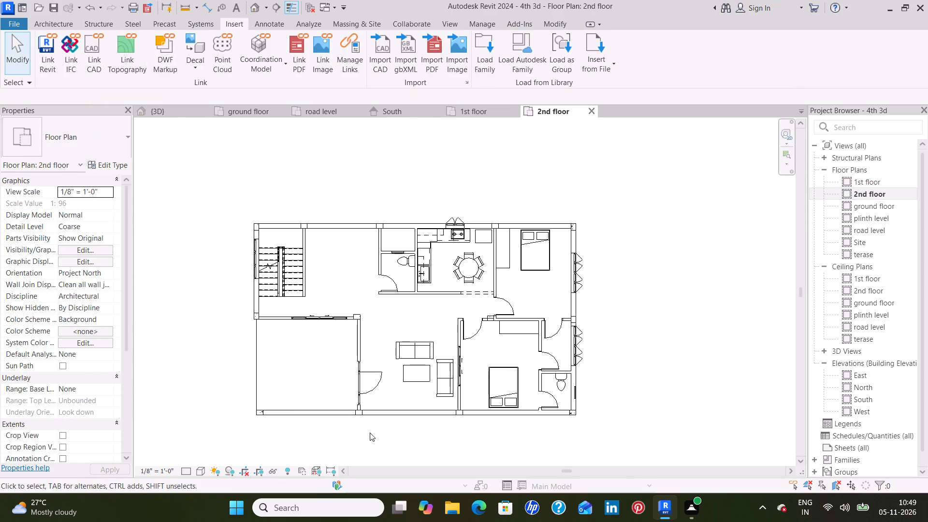
pyautogui.click(331, 321)
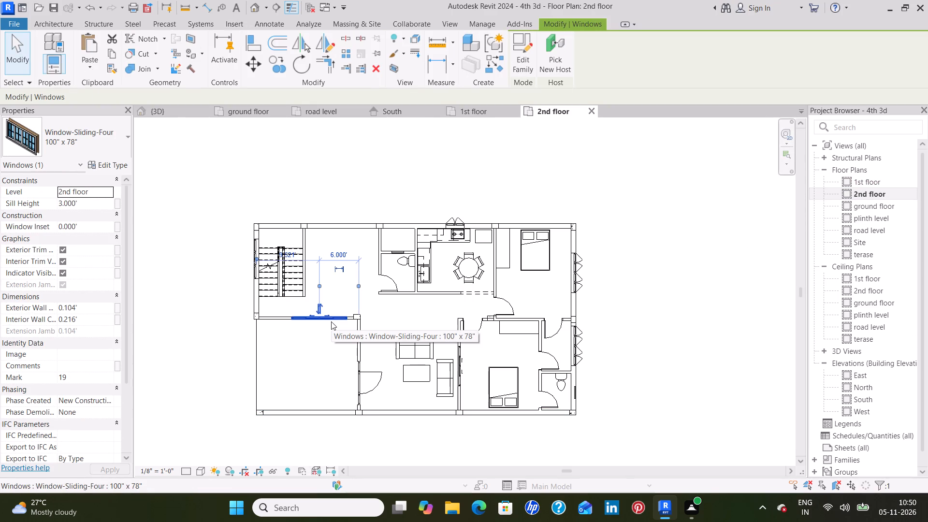
pyautogui.write('cs')
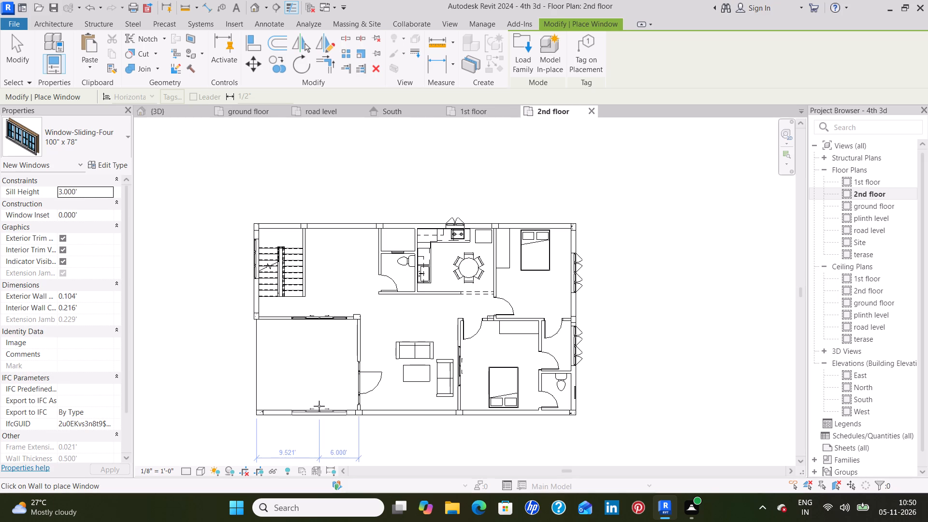
pyautogui.click(319, 406)
pyautogui.press('Escape')
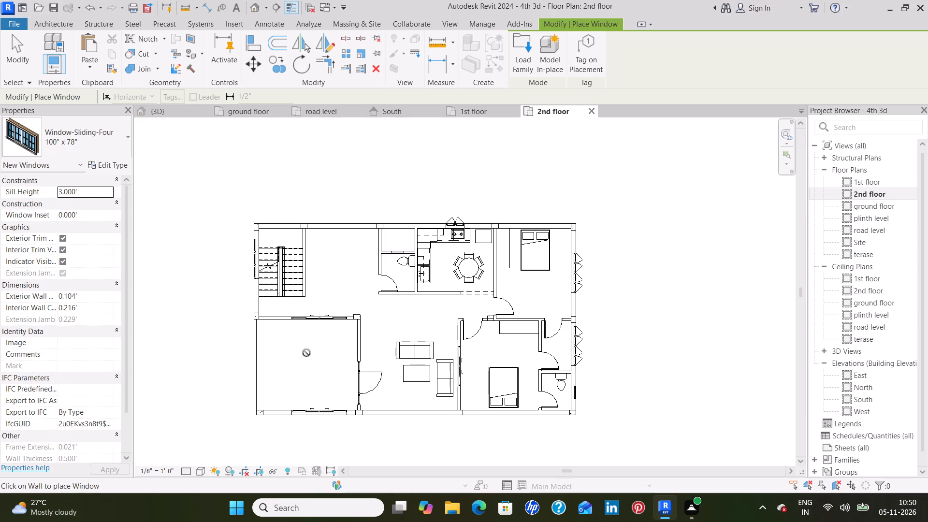
pyautogui.press('Escape')
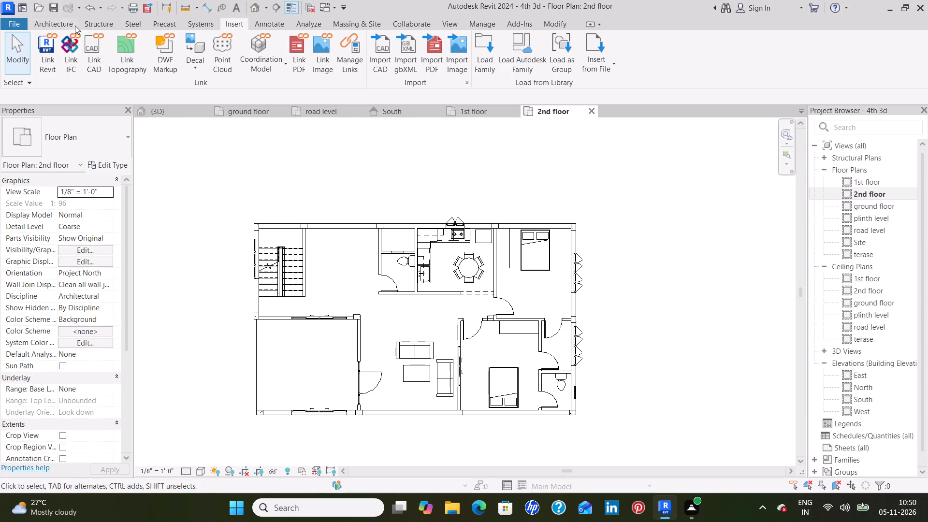
# Create a Glass Panel - Bottom Fill railing about 13.77' long along the 2nd floor balcony's open west edge, between its north and south walls.
pyautogui.click(63, 25)
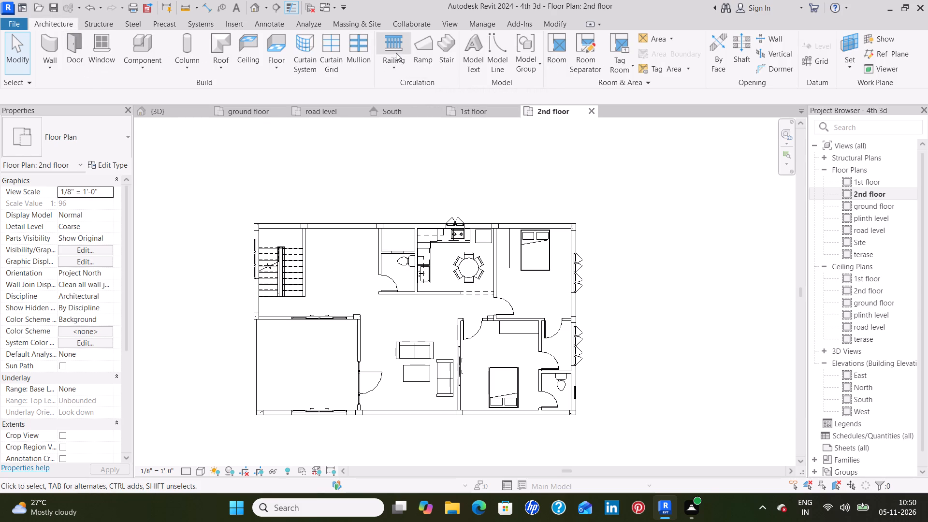
pyautogui.click(396, 53)
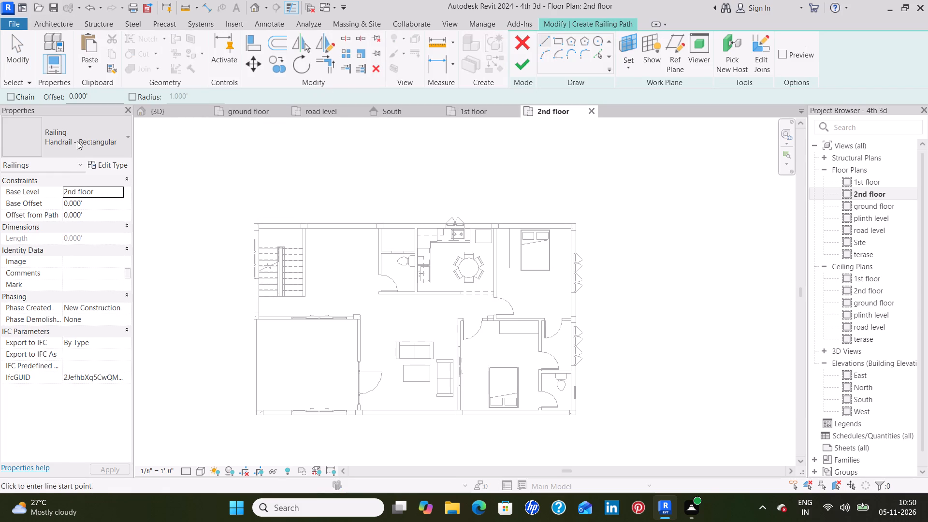
pyautogui.click(79, 141)
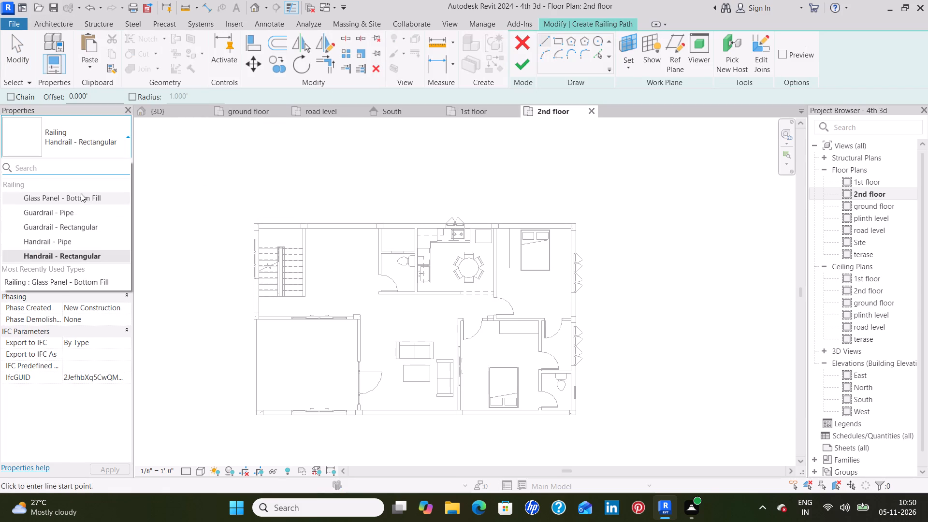
pyautogui.click(81, 193)
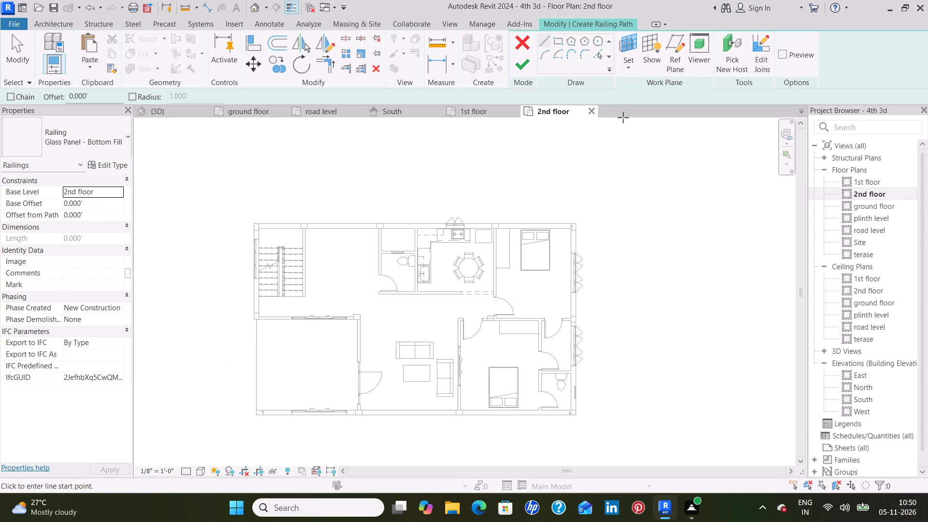
pyautogui.click(597, 53)
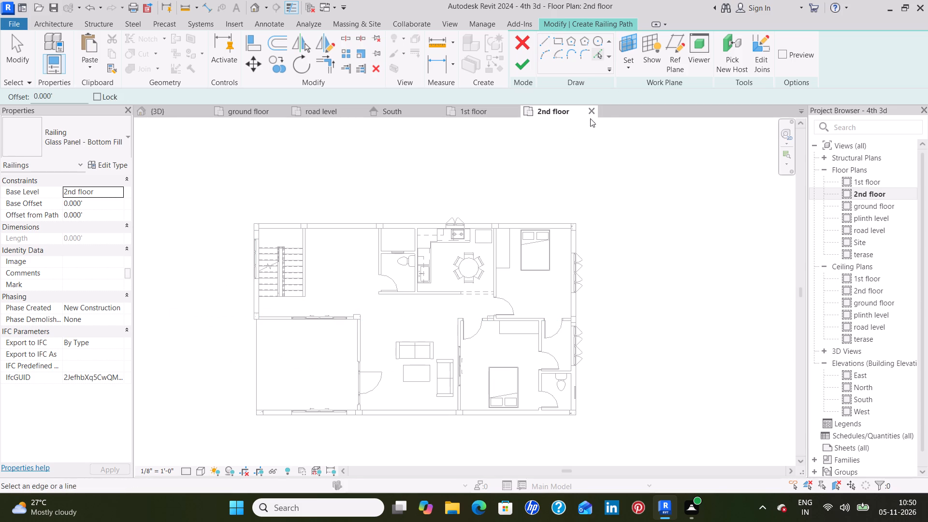
pyautogui.click(541, 42)
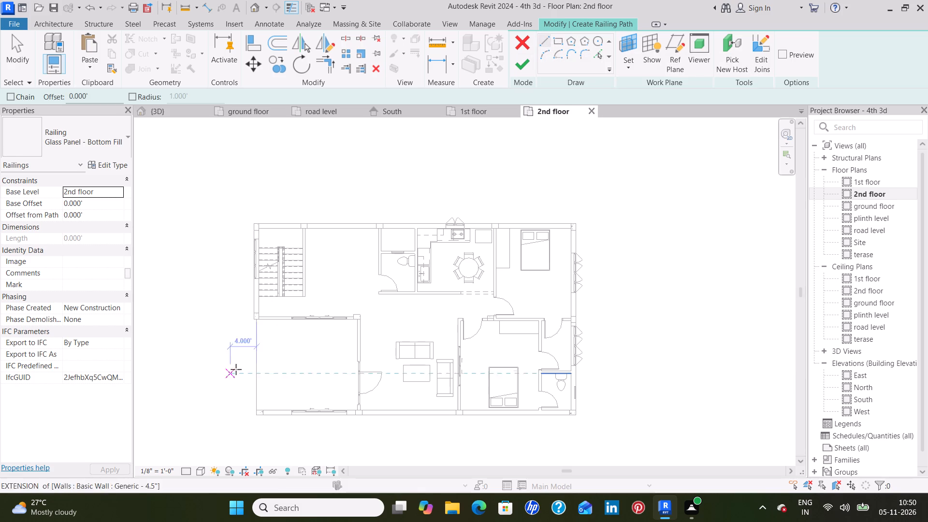
pyautogui.scroll(4, 246, 359)
pyautogui.moveTo(275, 333); pyautogui.dragTo(325, 273, button='middle')
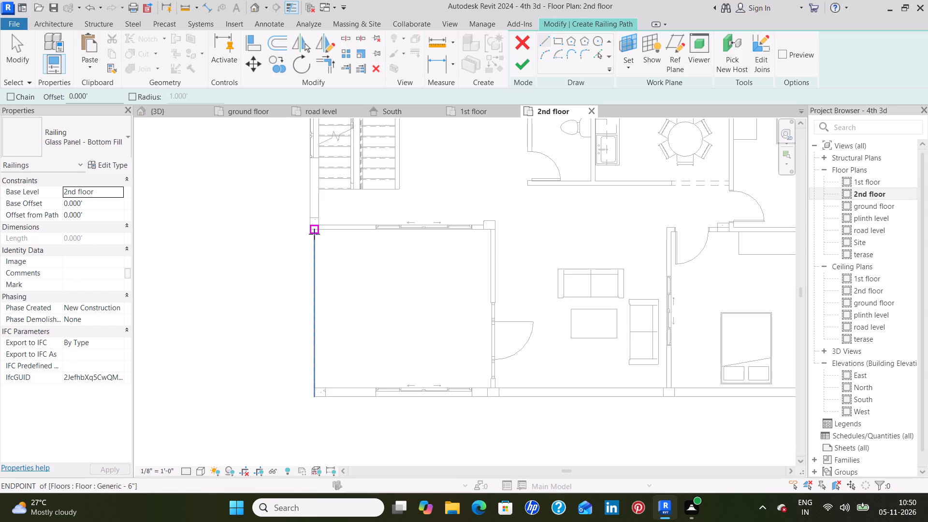
pyautogui.scroll(4, 314, 234)
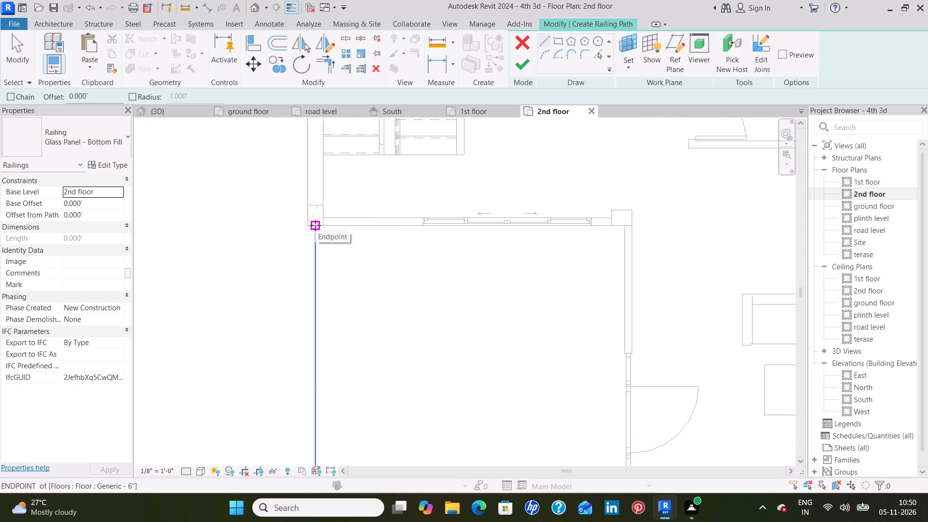
pyautogui.click(315, 225)
pyautogui.moveTo(315, 400); pyautogui.dragTo(316, 278, button='middle')
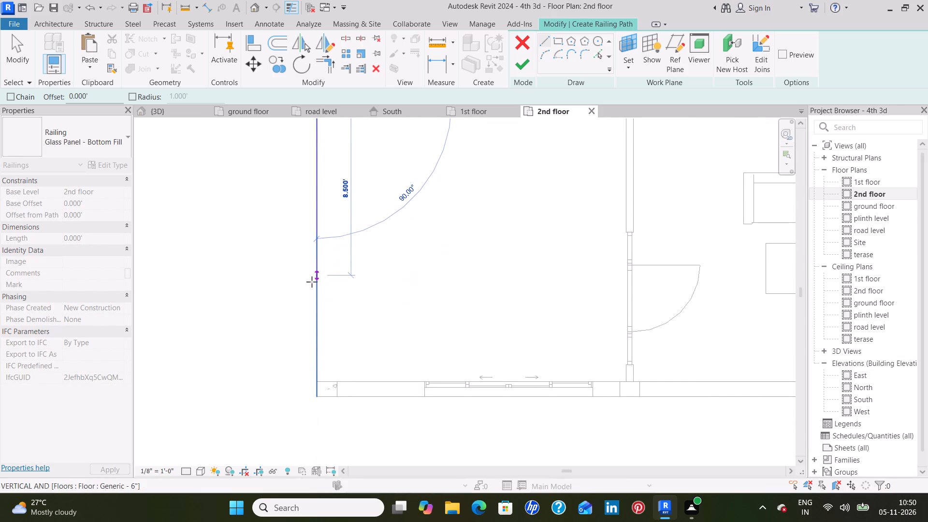
pyautogui.click(317, 381)
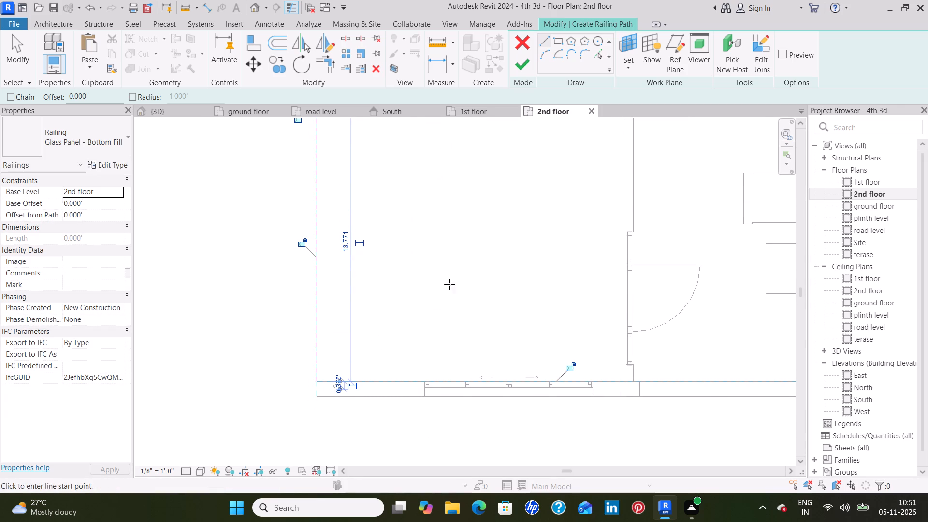
pyautogui.click(524, 69)
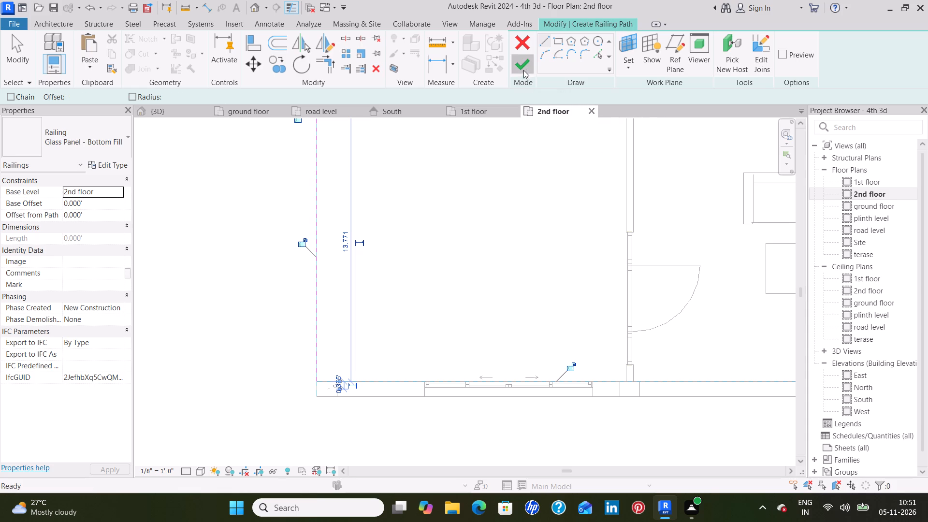
# Examine the 2nd floor balcony railing in plan and in the 3D view, checking its position against the slab edge and columns.
pyautogui.click(246, 293)
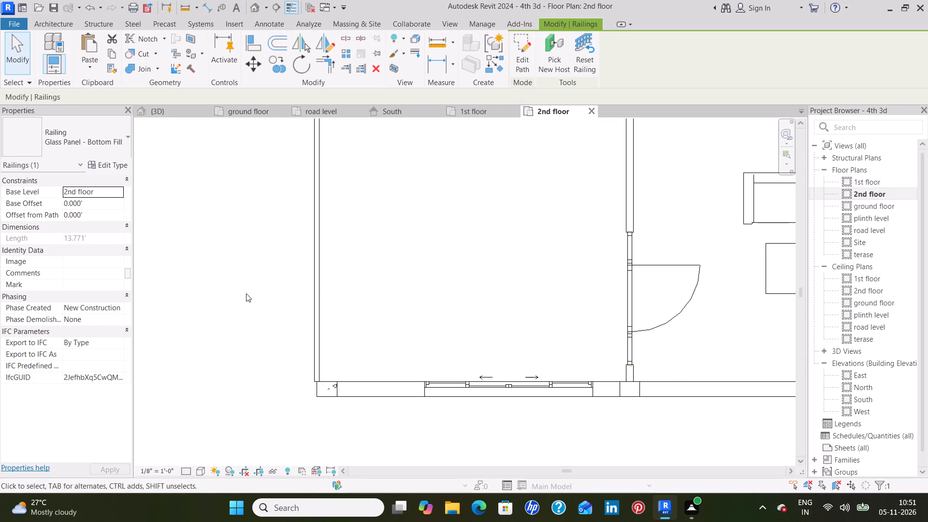
pyautogui.click(319, 318)
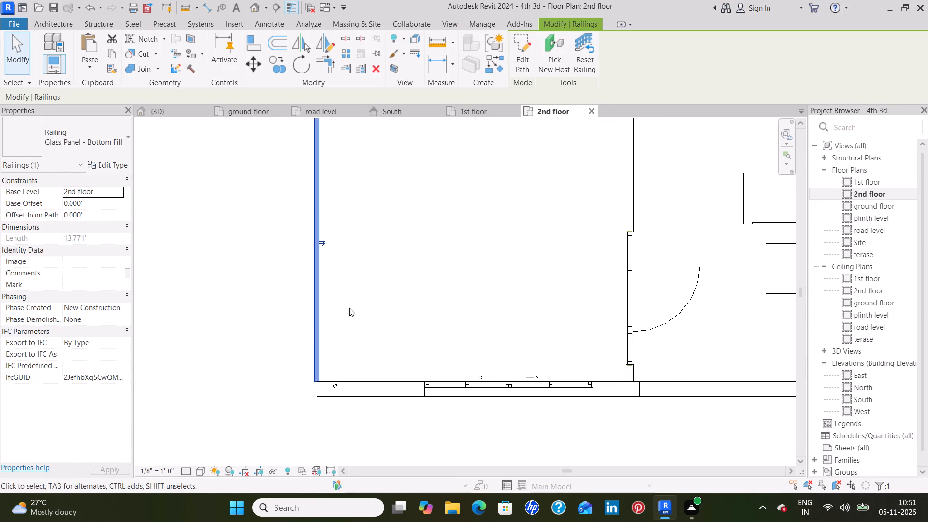
pyautogui.scroll(-4, 372, 291)
pyautogui.moveTo(397, 274); pyautogui.dragTo(338, 293, button='middle')
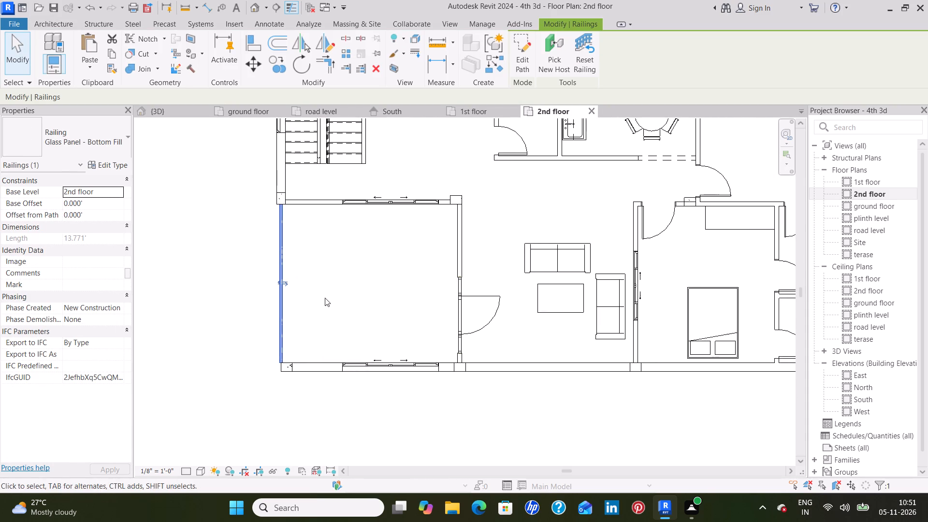
pyautogui.click(179, 110)
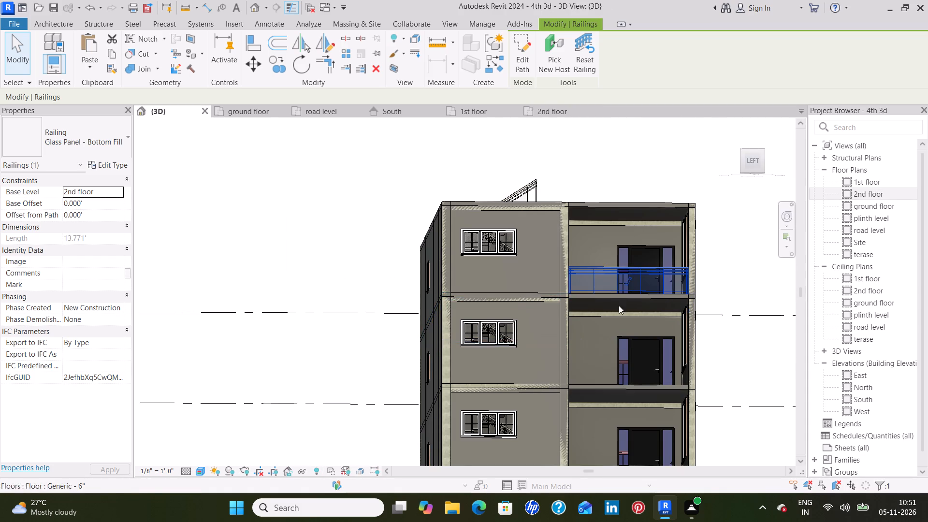
pyautogui.click(247, 234)
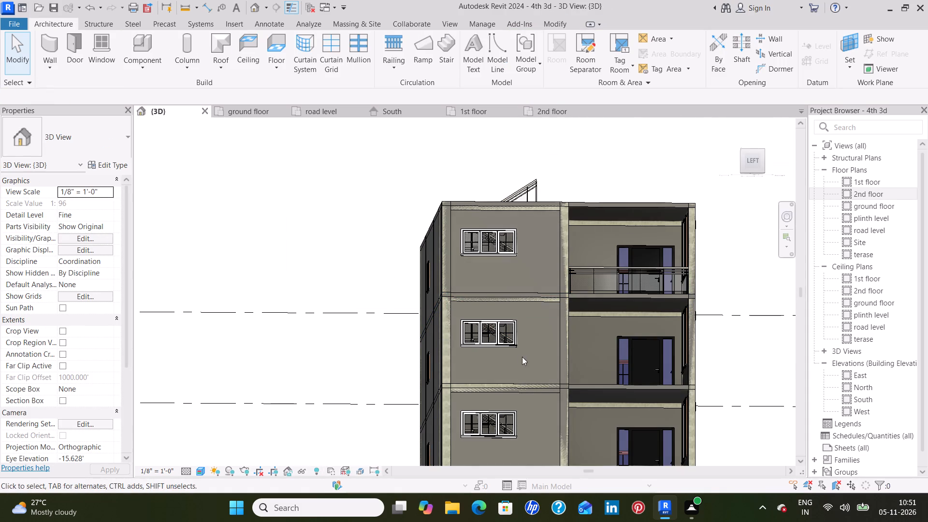
pyautogui.keyDown('shift'); pyautogui.moveTo(749, 367); pyautogui.dragTo(724, 375, button='middle'); pyautogui.keyUp('shift')
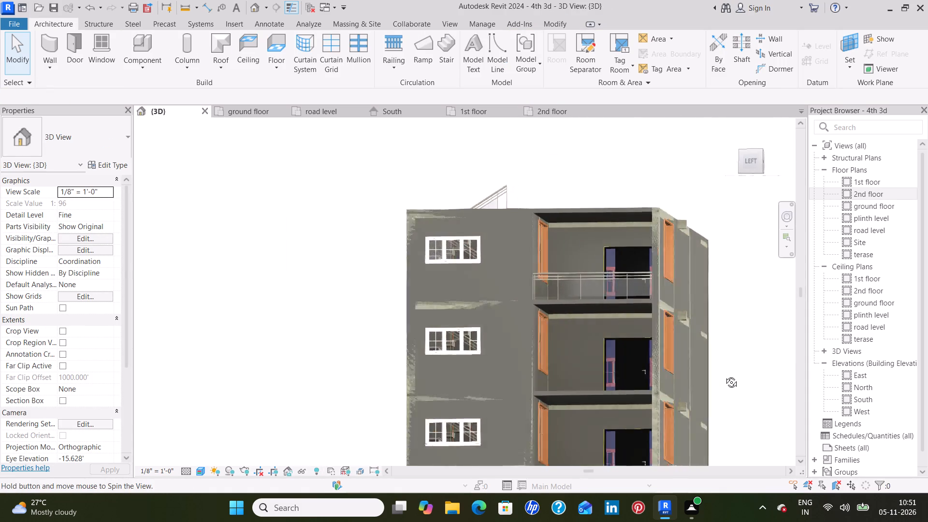
pyautogui.keyDown('shift'); pyautogui.moveTo(724, 375); pyautogui.dragTo(573, 381, button='middle'); pyautogui.keyUp('shift')
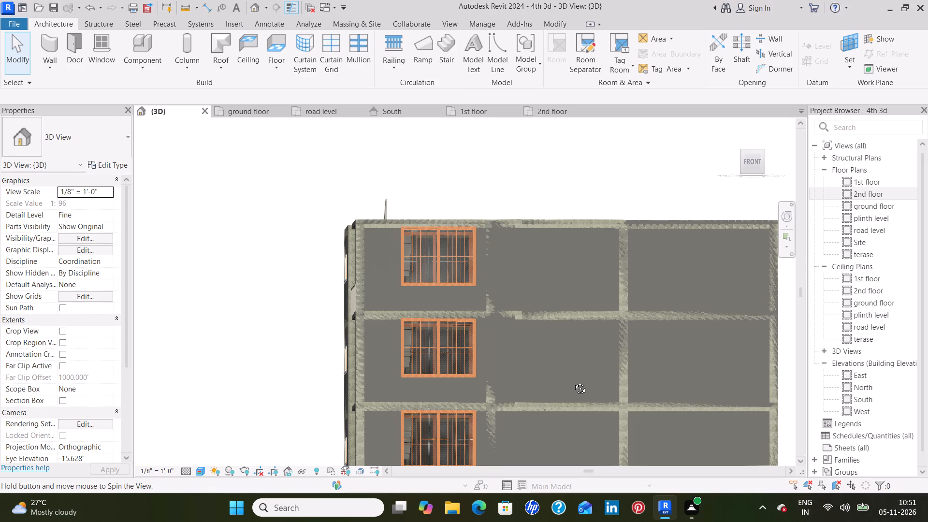
pyautogui.keyDown('shift'); pyautogui.moveTo(573, 381); pyautogui.dragTo(635, 413, button='middle'); pyautogui.keyUp('shift')
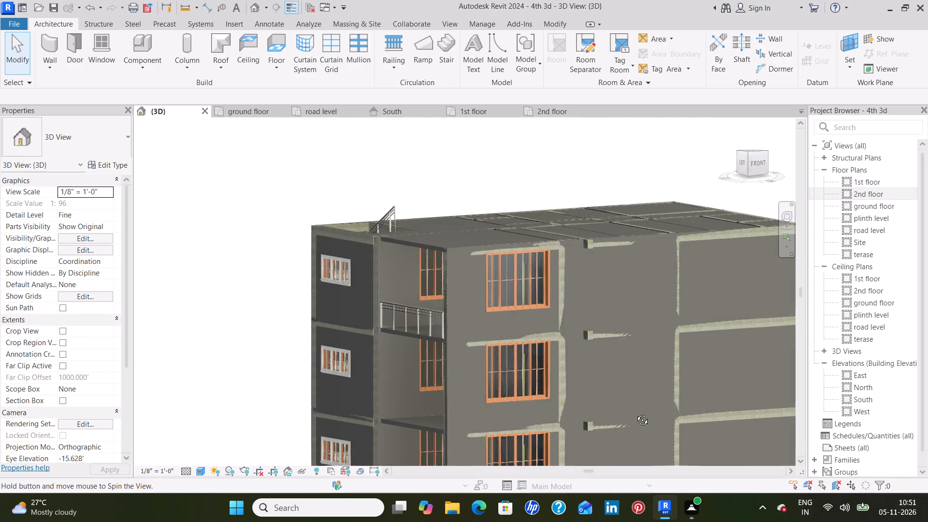
pyautogui.keyDown('shift'); pyautogui.moveTo(635, 413); pyautogui.dragTo(645, 411, button='middle'); pyautogui.keyUp('shift')
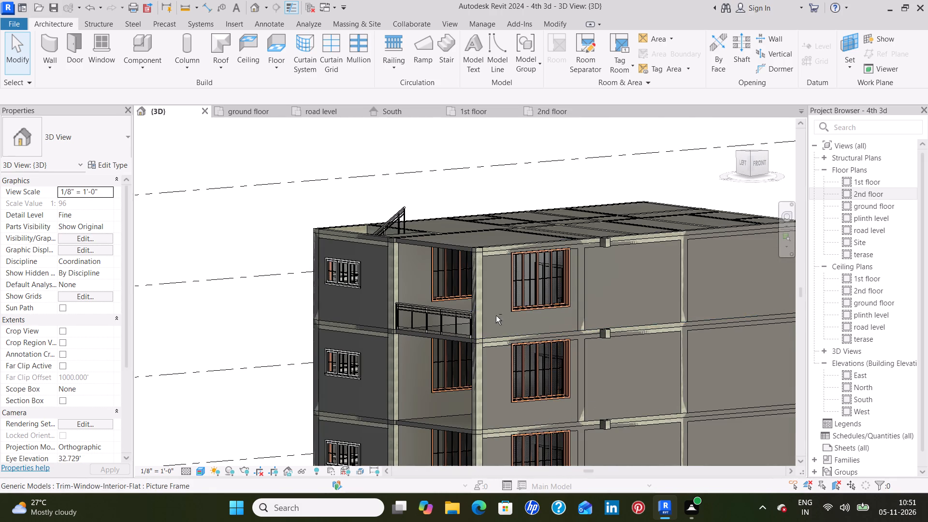
pyautogui.keyDown('shift'); pyautogui.moveTo(496, 316); pyautogui.dragTo(435, 296, button='middle'); pyautogui.keyUp('shift')
pyautogui.scroll(12, 364, 307)
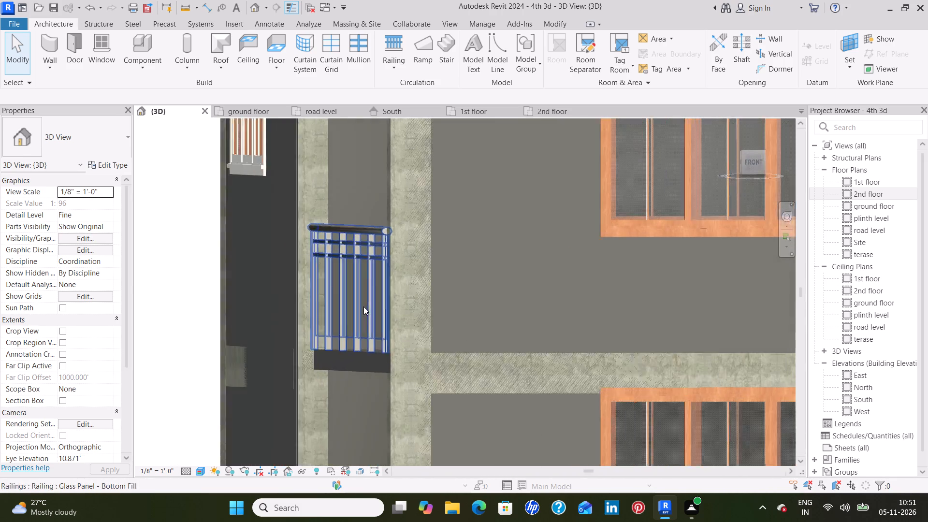
pyautogui.scroll(1, 363, 306)
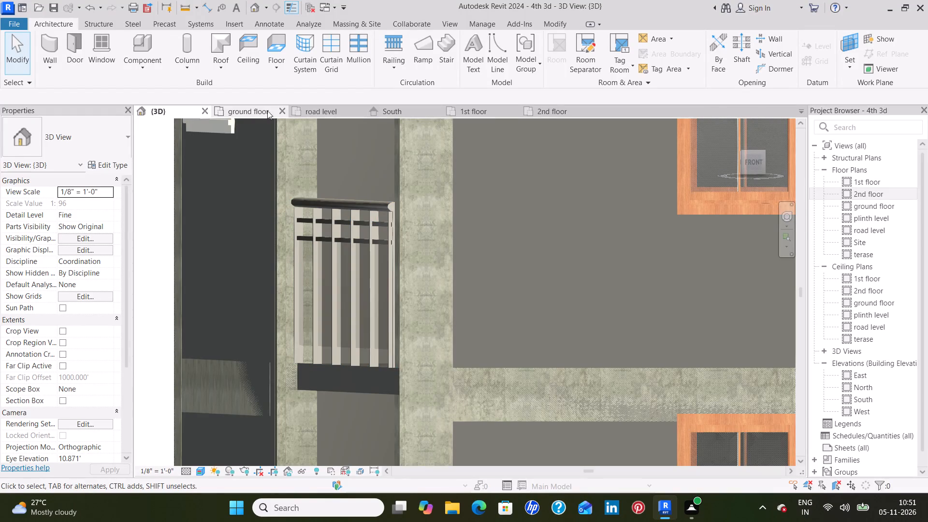
# In the 2nd floor plan, nudge the balcony railing slightly inward so its outer side lines up with the slab's west edge.
pyautogui.click(550, 109)
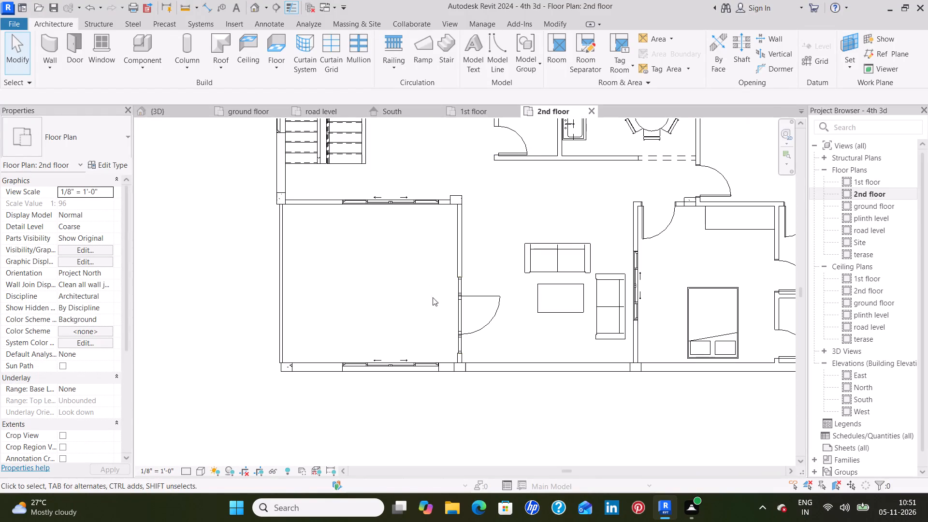
pyautogui.click(281, 330)
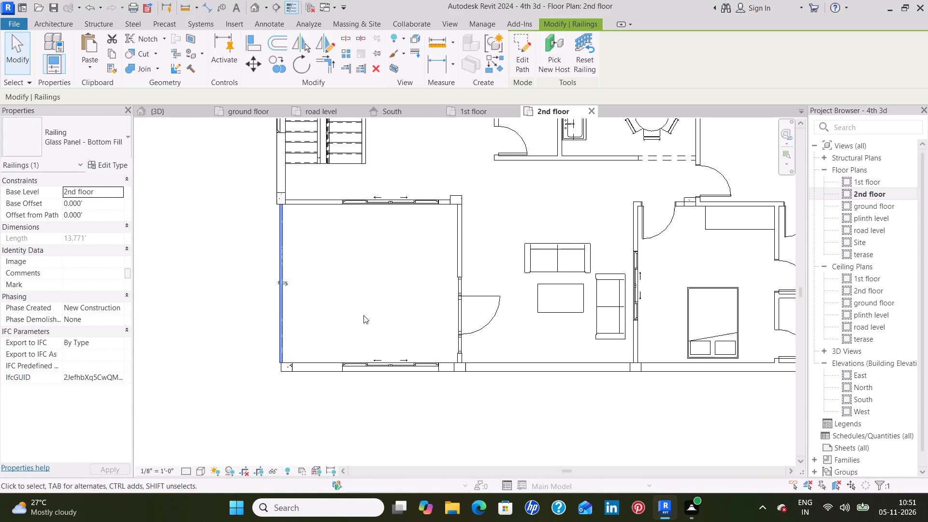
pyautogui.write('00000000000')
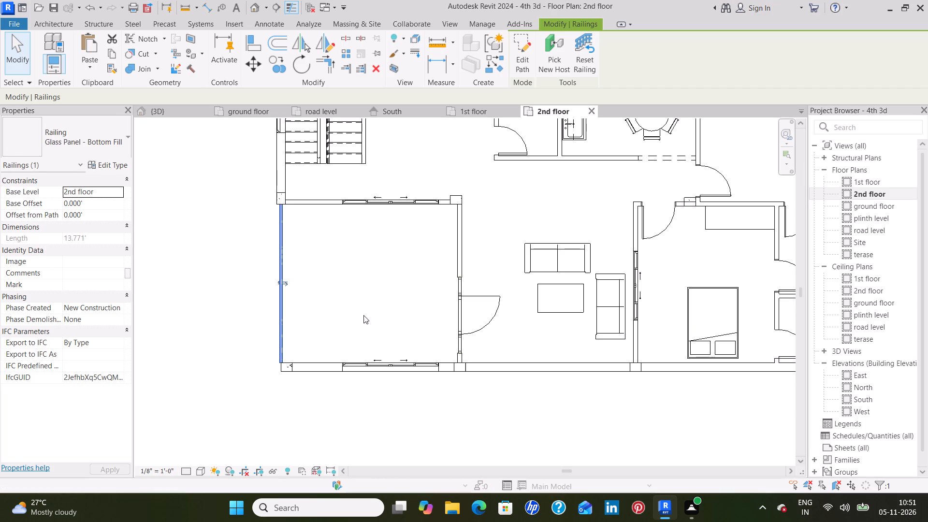
pyautogui.scroll(4, 298, 320)
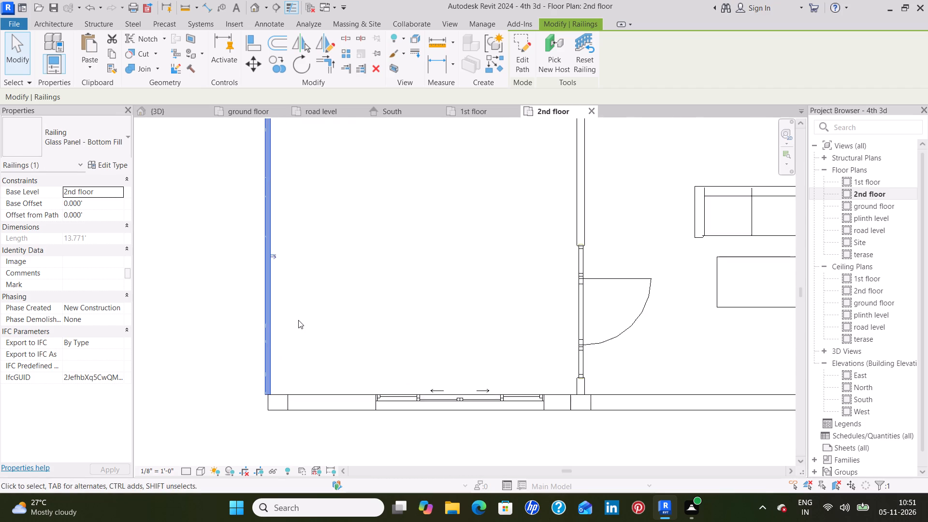
pyautogui.scroll(3, 301, 319)
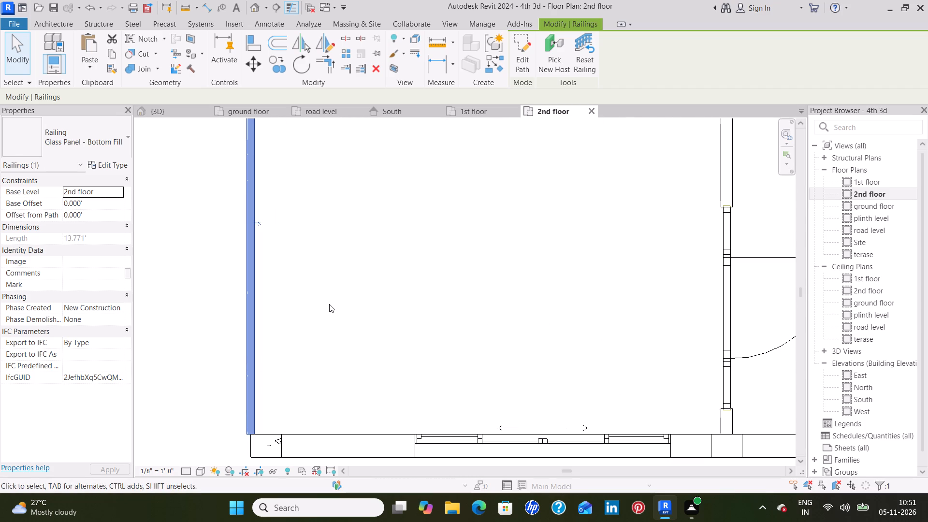
pyautogui.press('Right')
pyautogui.press('Right')
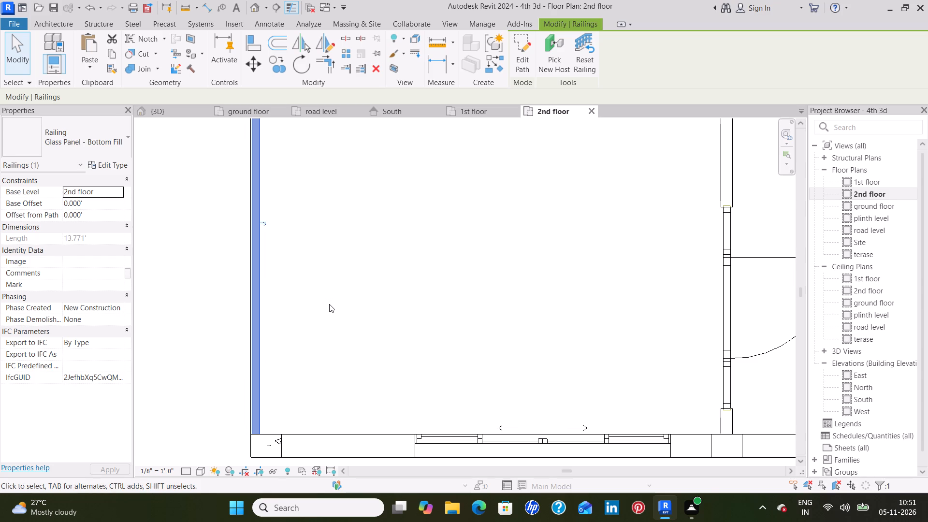
pyautogui.press('Left')
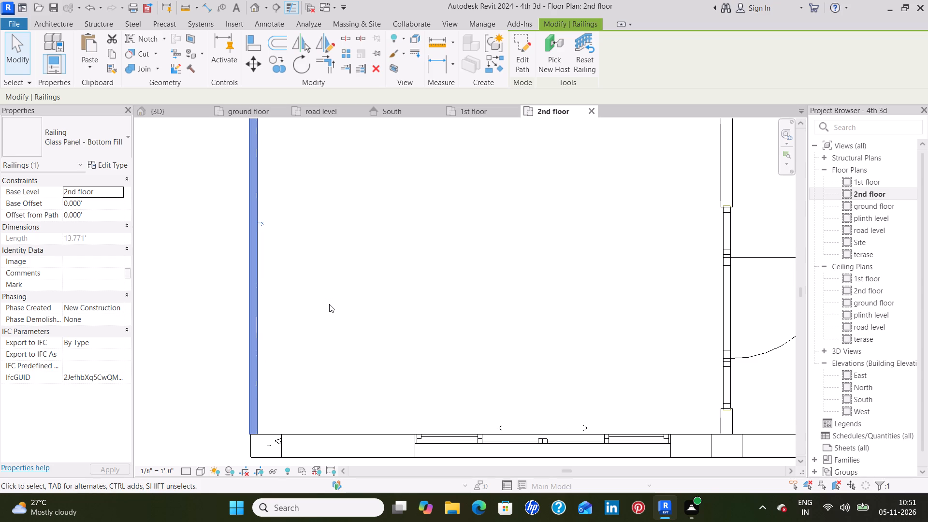
pyautogui.moveTo(266, 412); pyautogui.dragTo(261, 290, button='middle')
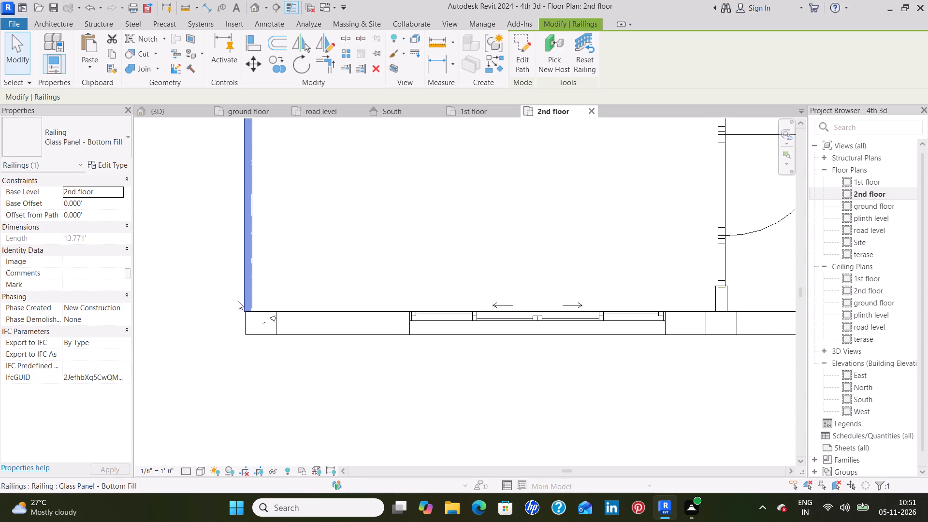
# Fine-tune the 2nd floor balcony railing with small inward nudges until its outer side is flush with the slab's west edge.
pyautogui.scroll(14, 238, 303)
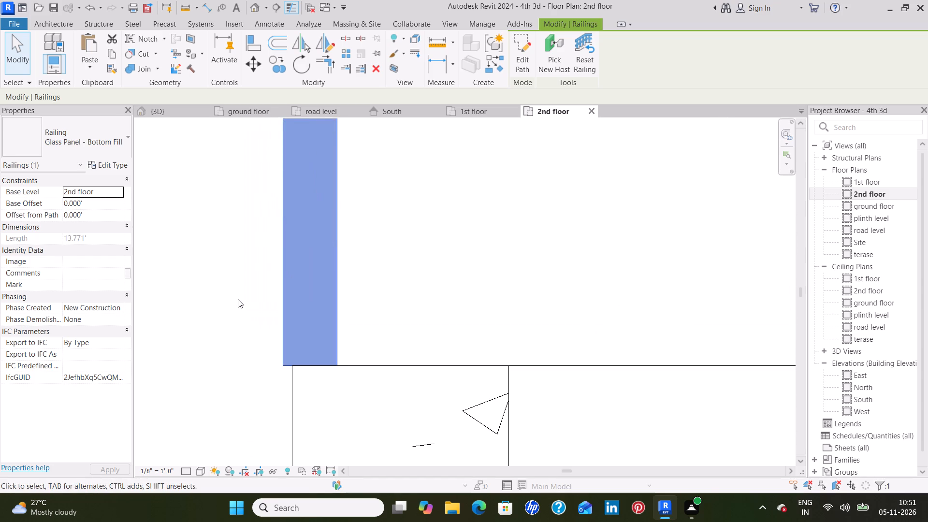
pyautogui.press('Right')
pyautogui.press('Right')
pyautogui.press('Right')
pyautogui.press('Right')
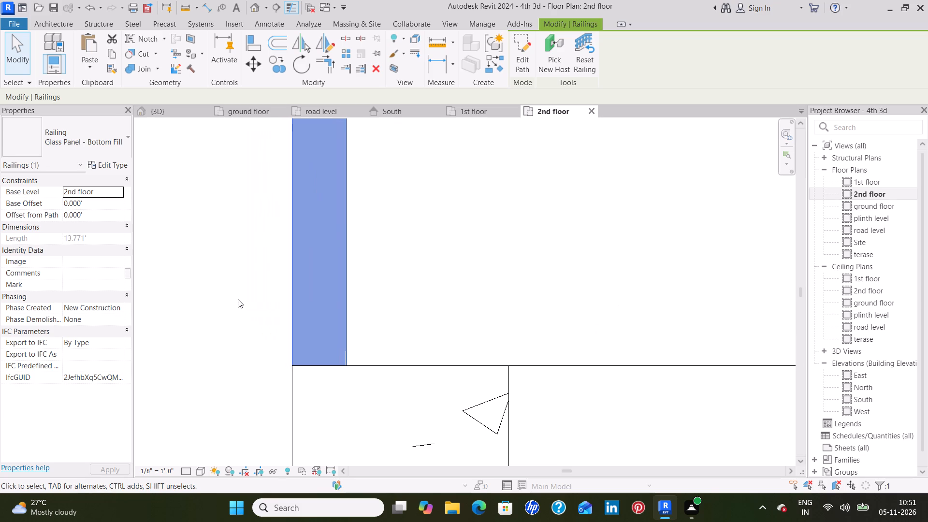
pyautogui.click(458, 255)
# In the 1st floor plan, create a Glass Panel - Bottom Fill railing about 13.77' long along the balcony's open west edge.
pyautogui.scroll(-3, 464, 254)
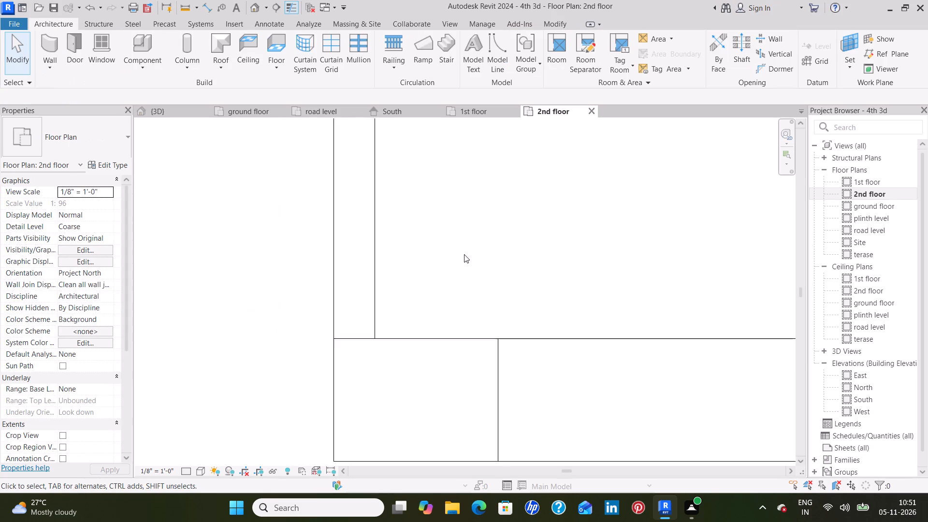
pyautogui.scroll(-10, 464, 254)
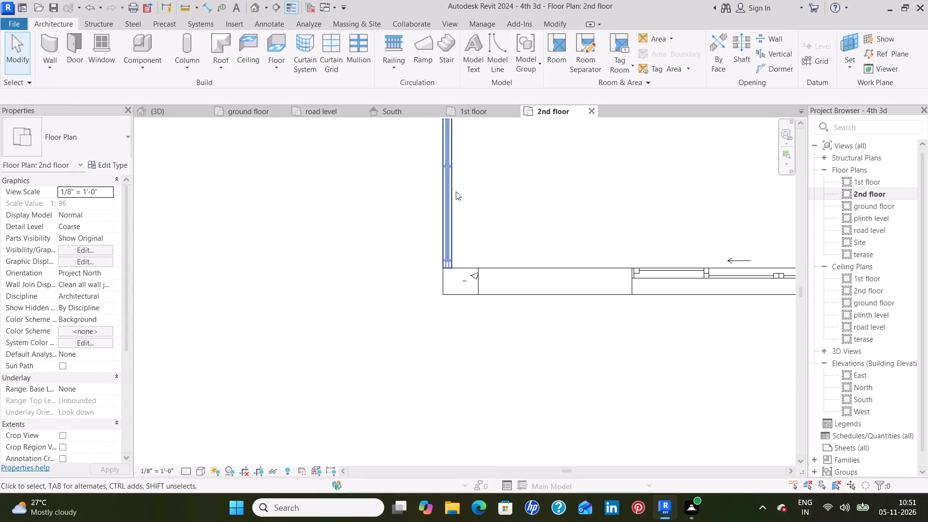
pyautogui.scroll(-3, 507, 188)
pyautogui.moveTo(565, 164); pyautogui.dragTo(411, 395, button='middle')
pyautogui.scroll(-4, 403, 401)
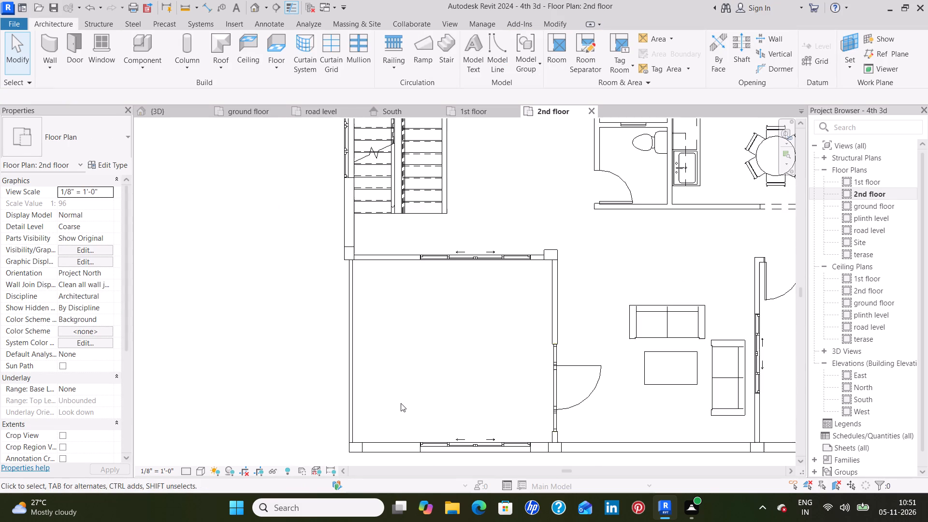
pyautogui.scroll(-3, 403, 379)
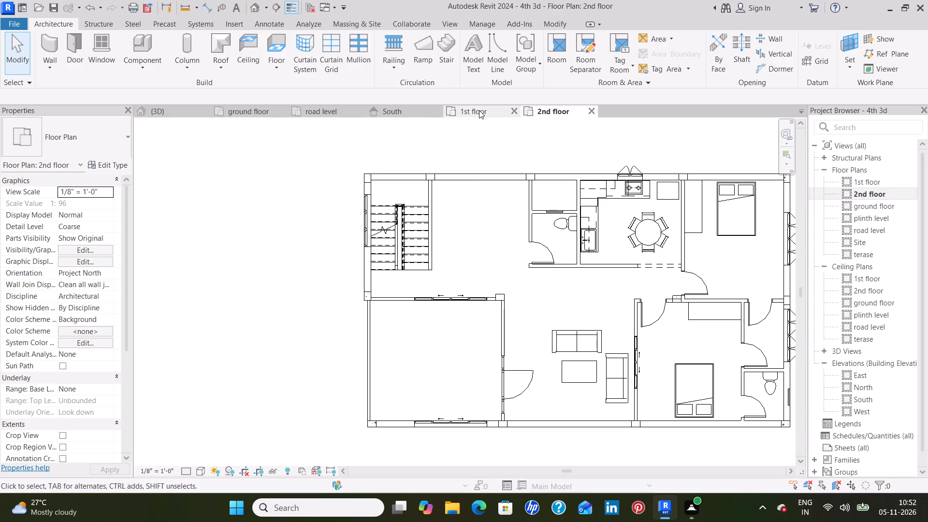
pyautogui.click(479, 110)
pyautogui.moveTo(271, 374); pyautogui.dragTo(343, 328, button='middle')
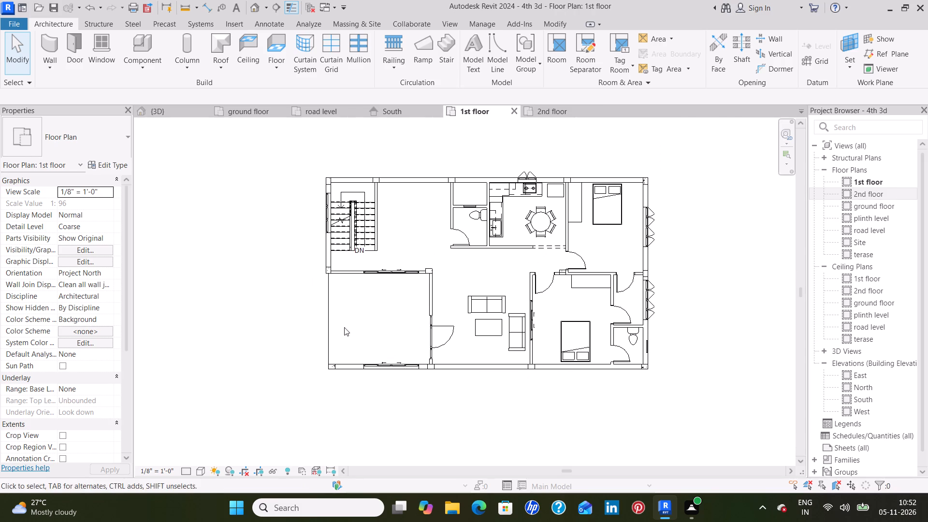
pyautogui.click(395, 47)
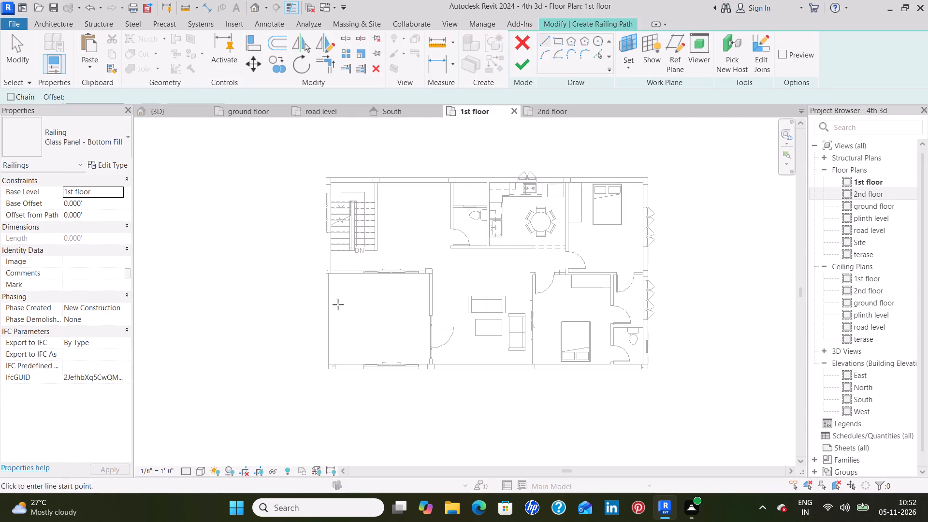
pyautogui.scroll(8, 330, 316)
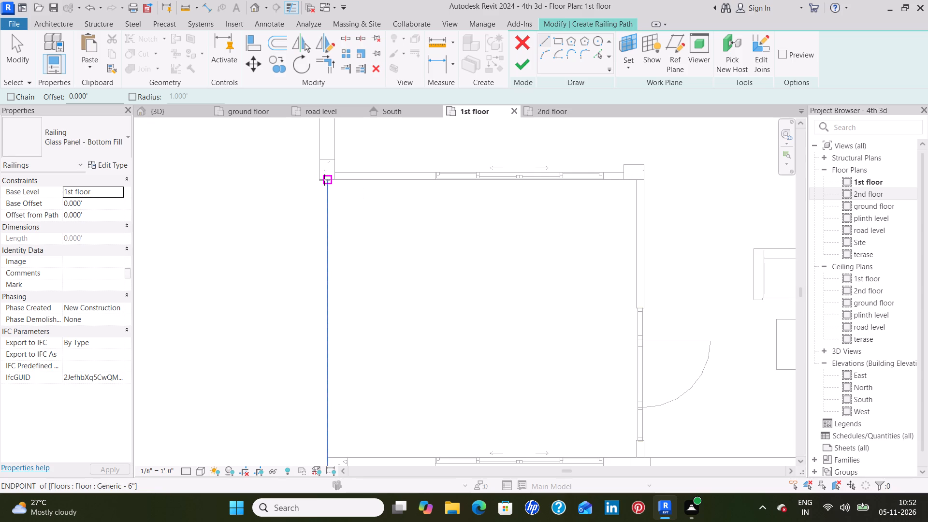
pyautogui.click(327, 179)
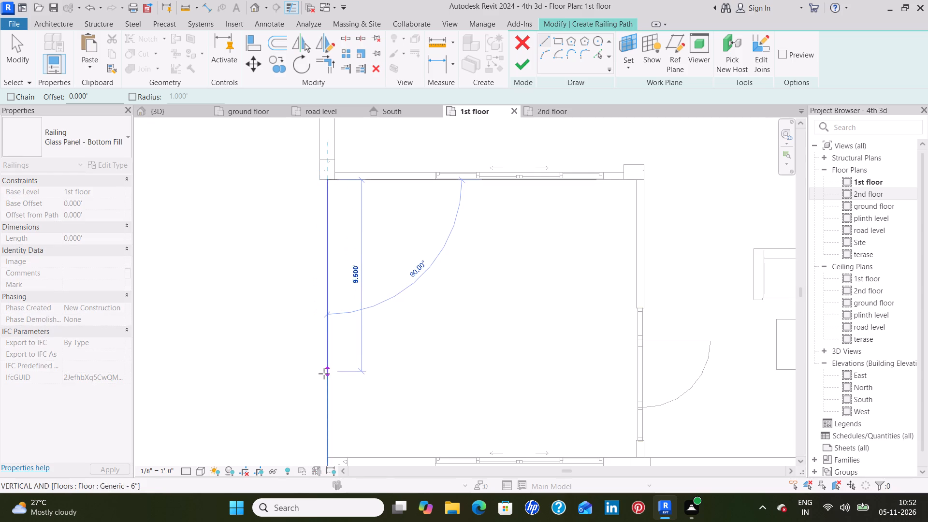
pyautogui.moveTo(324, 374); pyautogui.dragTo(324, 201, button='middle')
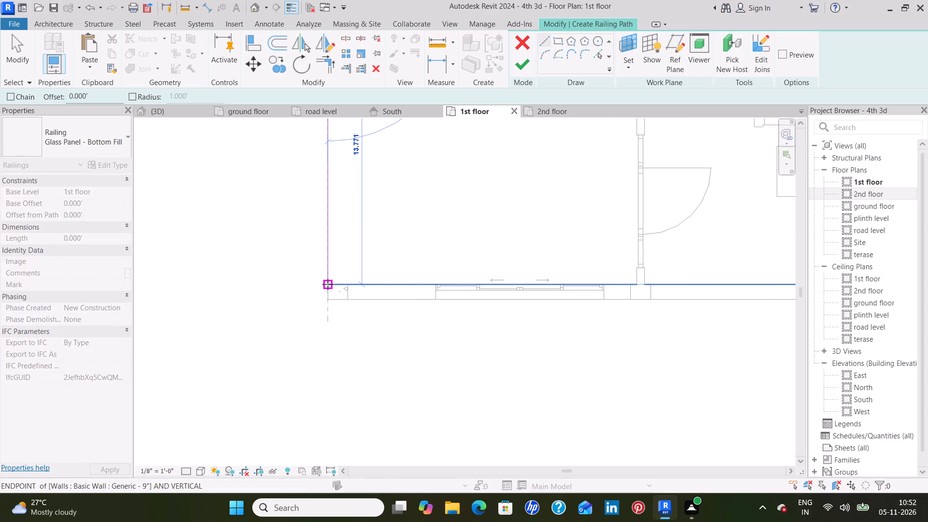
pyautogui.click(328, 284)
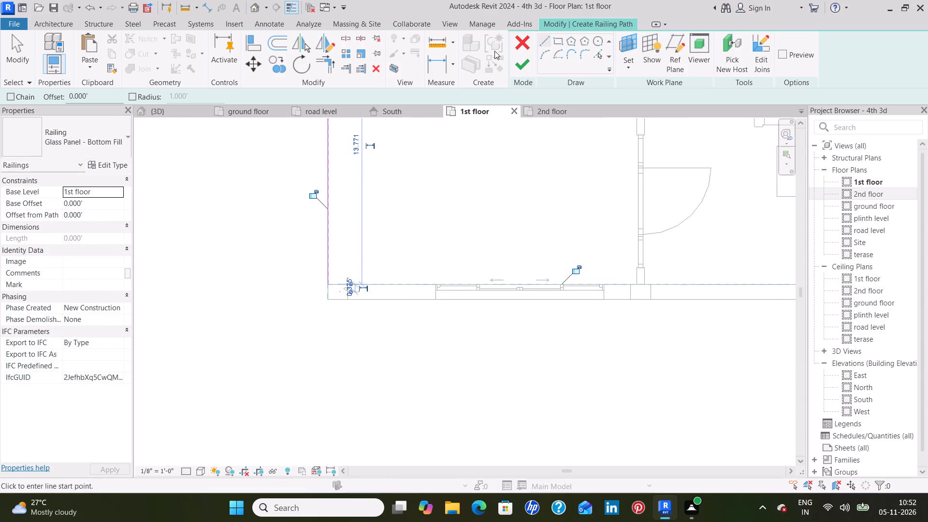
pyautogui.click(517, 61)
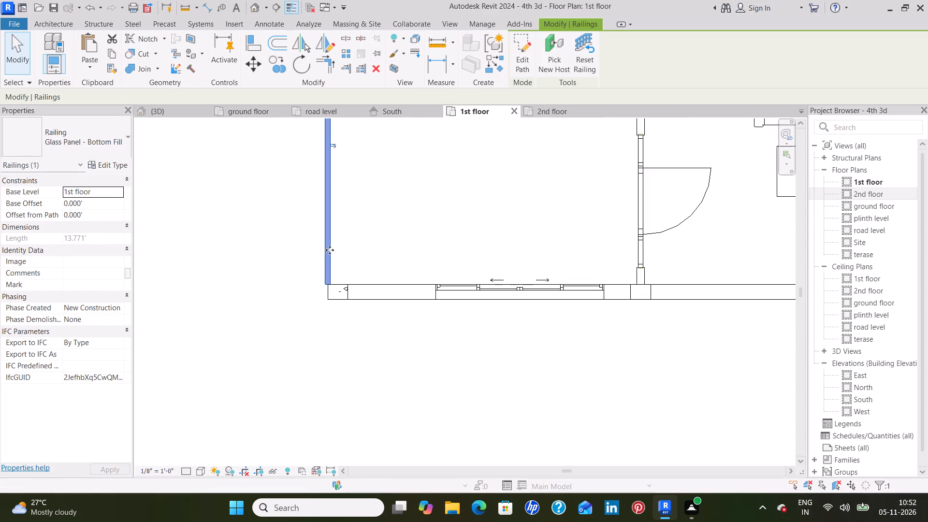
# Nudge the 1st floor balcony railing inward and fine-tune it until its outer side is flush with the slab's west edge.
pyautogui.press('Right')
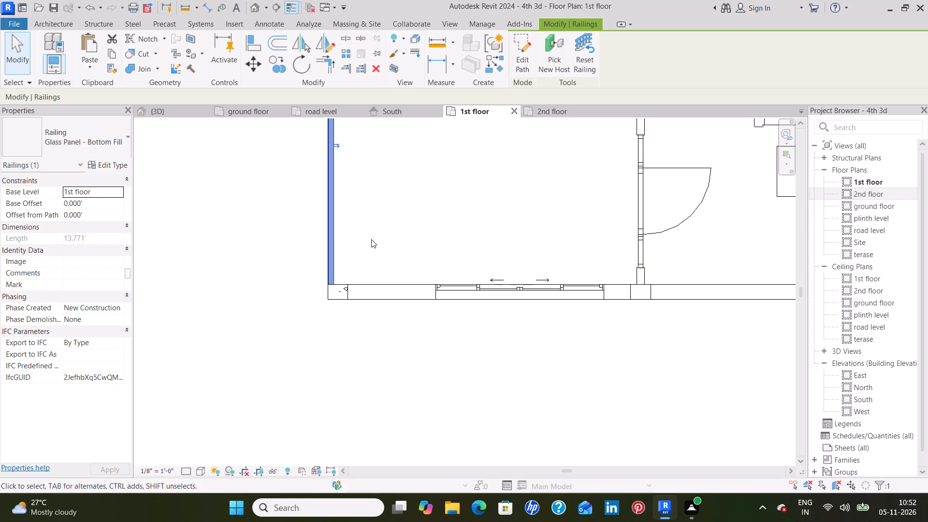
pyautogui.click(371, 239)
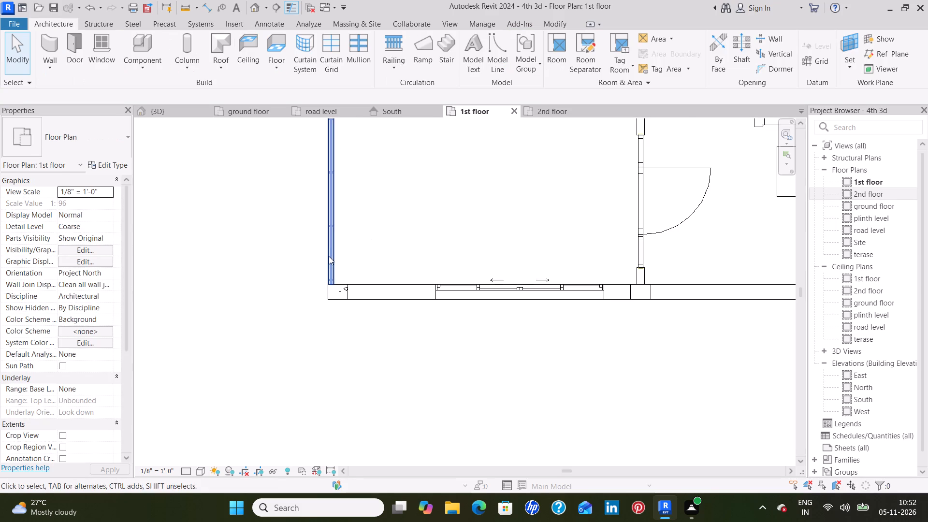
pyautogui.scroll(13, 329, 256)
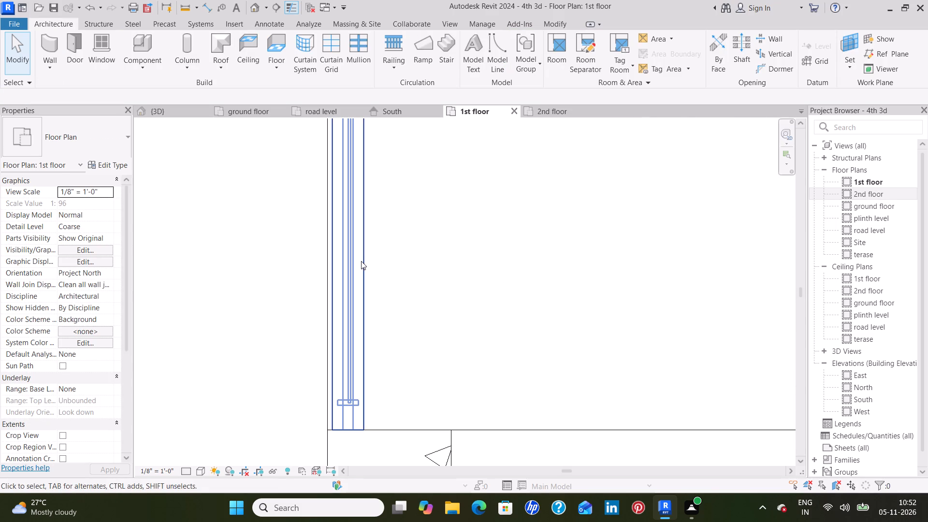
pyautogui.click(363, 266)
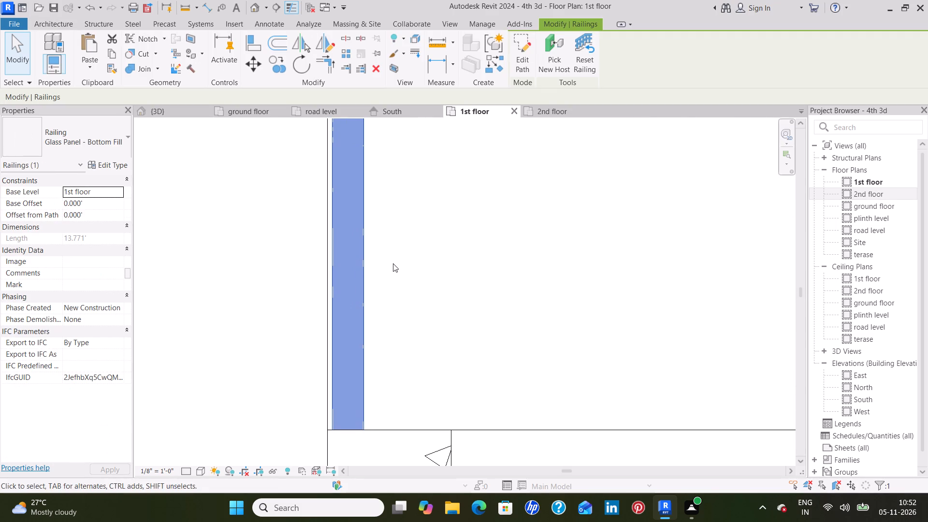
pyautogui.scroll(3, 403, 284)
pyautogui.moveTo(393, 292); pyautogui.dragTo(392, 197, button='middle')
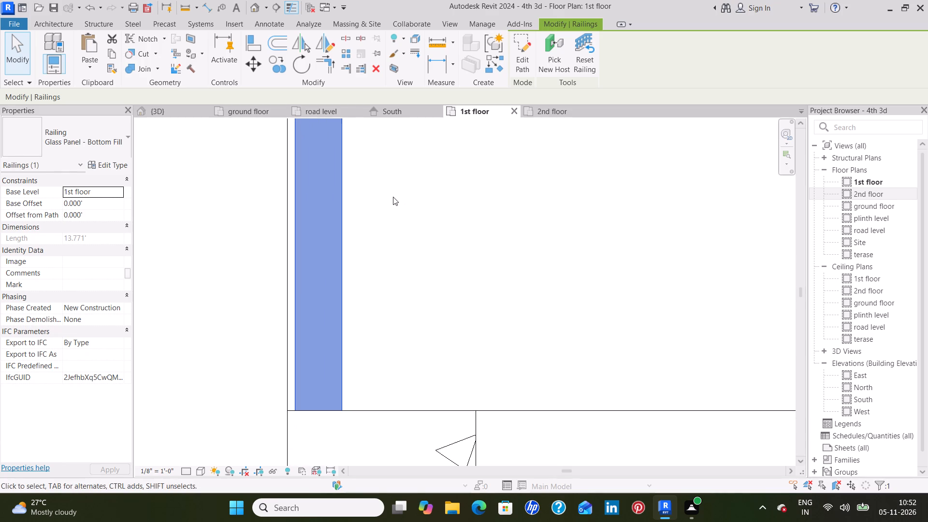
pyautogui.press('Left')
pyautogui.press('Left')
pyautogui.press('Left')
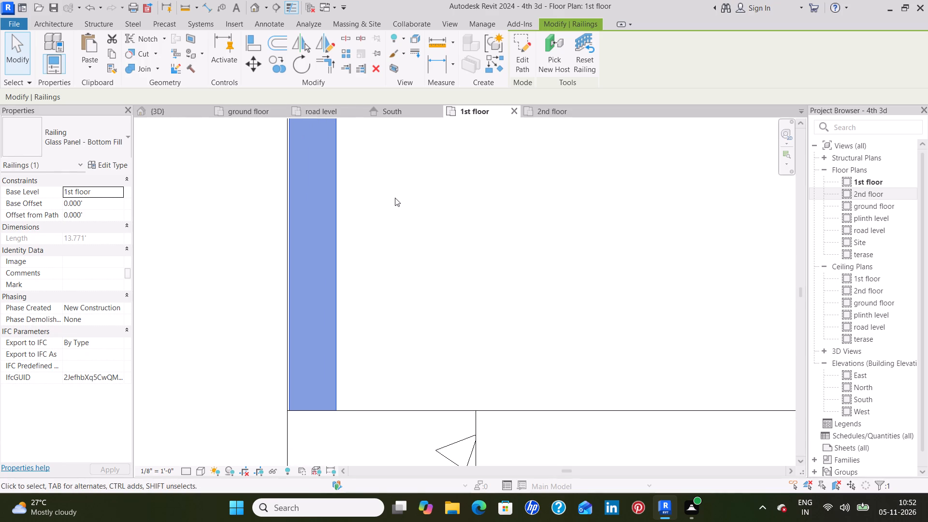
pyautogui.press('Left')
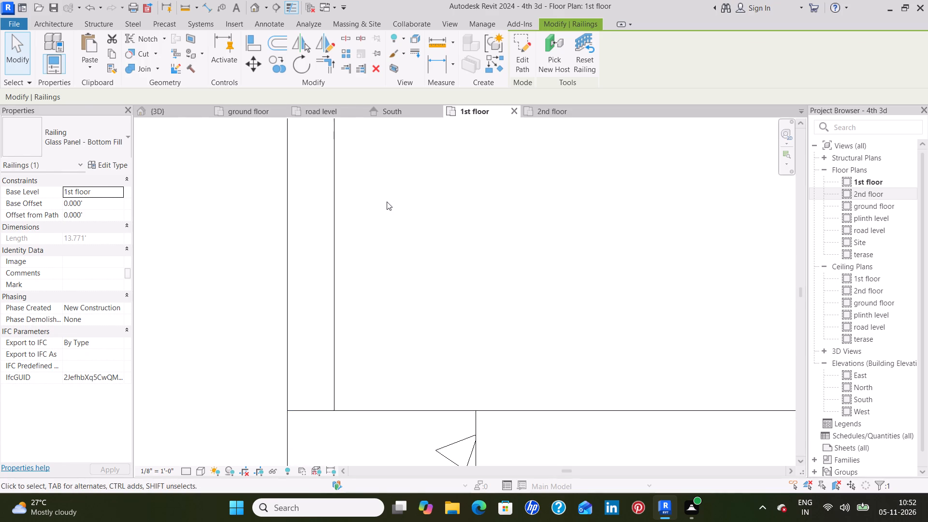
pyautogui.click(387, 202)
# Examine the building in the 3D view from the south and west sides, checking the balcony railings and windows on each storey.
pyautogui.scroll(-9, 389, 253)
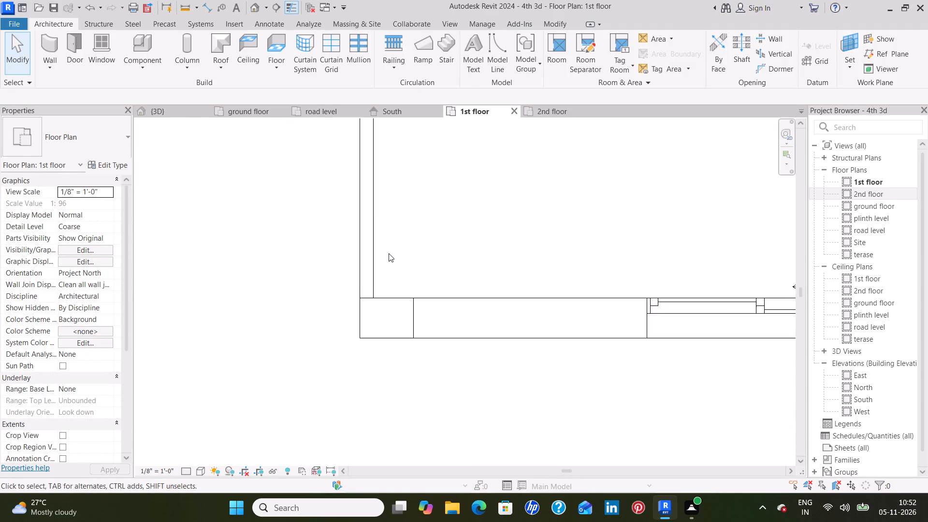
pyautogui.scroll(-1, 389, 253)
pyautogui.scroll(-3, 455, 214)
pyautogui.moveTo(463, 207); pyautogui.dragTo(360, 340, button='middle')
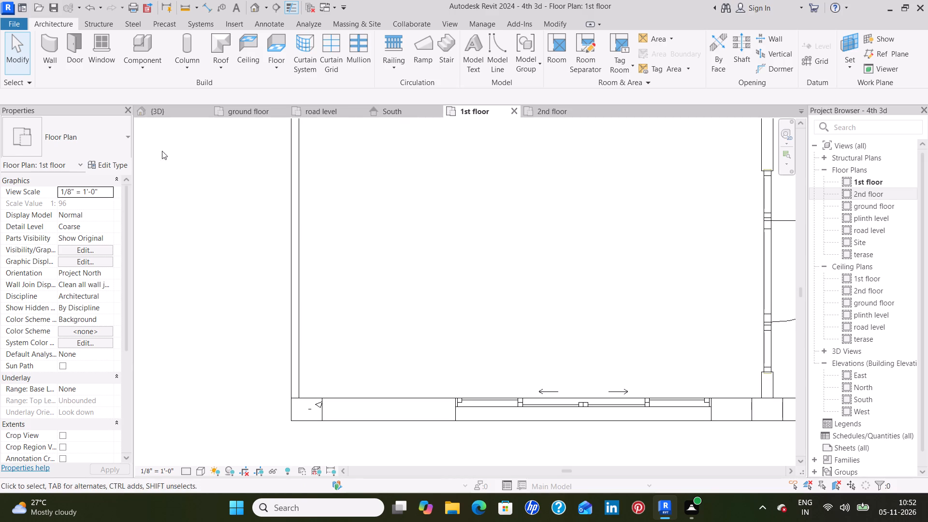
pyautogui.click(251, 109)
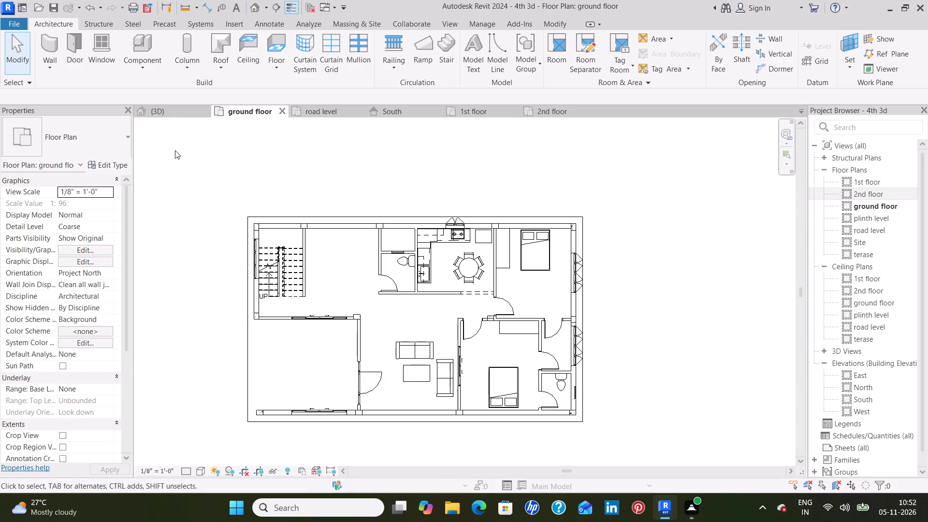
pyautogui.click(167, 114)
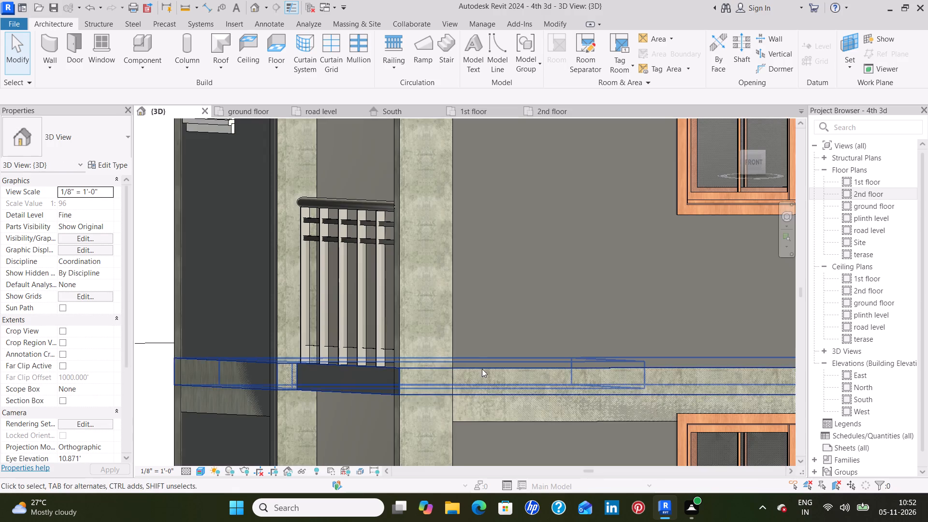
pyautogui.scroll(-13, 482, 369)
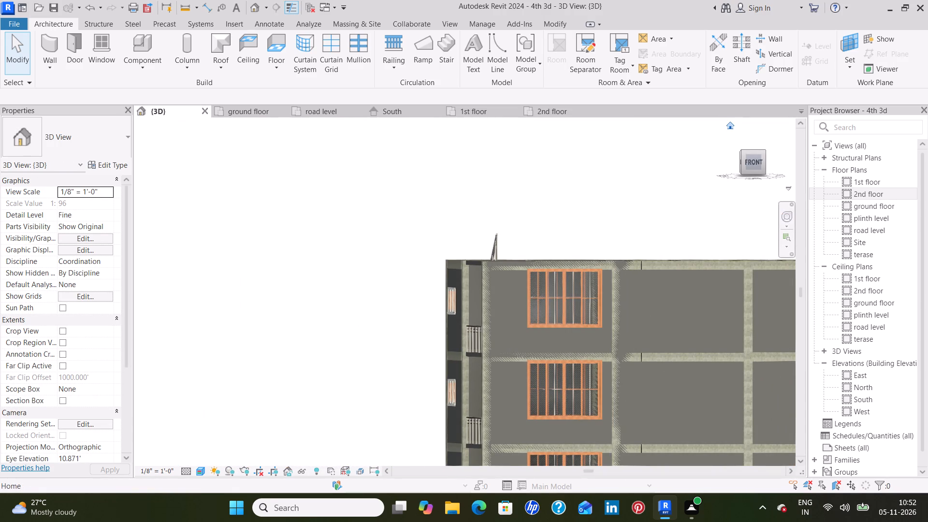
pyautogui.click(731, 123)
pyautogui.moveTo(676, 329); pyautogui.dragTo(637, 292, button='middle')
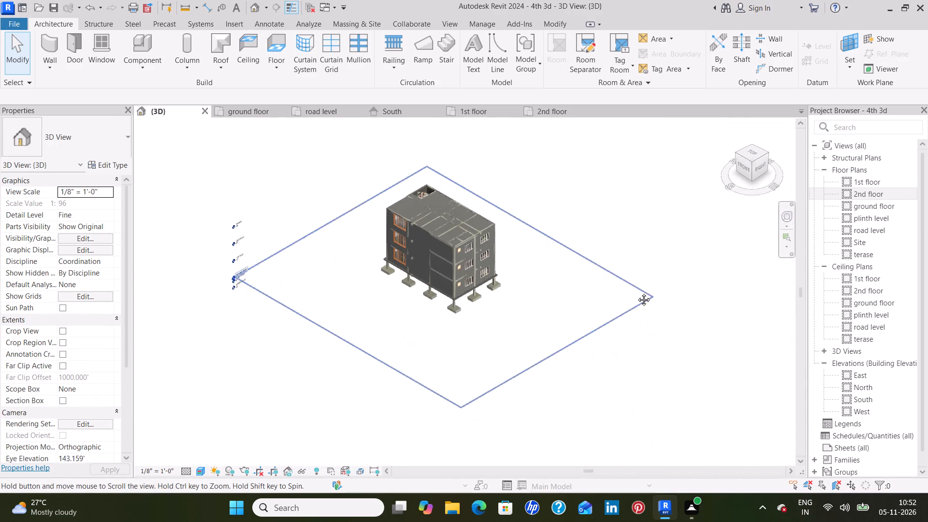
pyautogui.moveTo(637, 292); pyautogui.dragTo(566, 275, button='middle')
pyautogui.scroll(4, 441, 246)
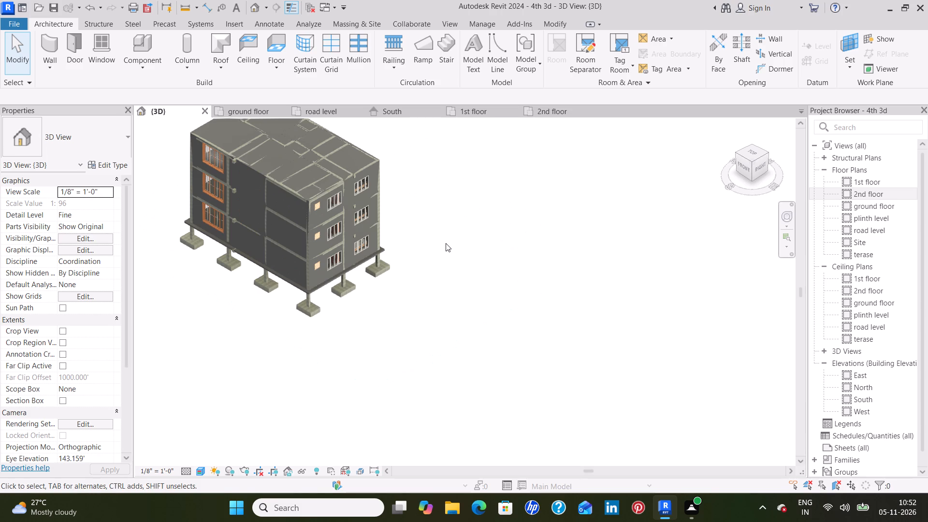
pyautogui.moveTo(446, 243); pyautogui.dragTo(668, 317, button='middle')
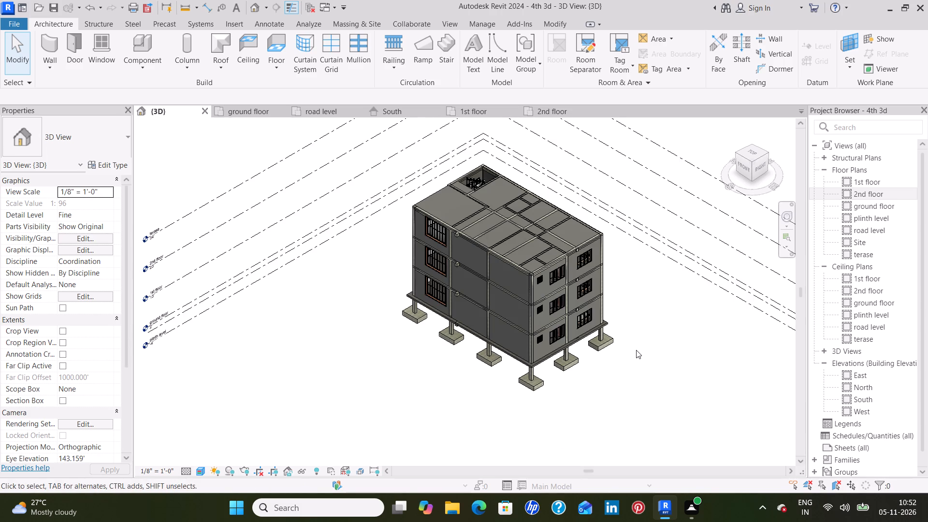
pyautogui.keyDown('shift'); pyautogui.moveTo(636, 350); pyautogui.dragTo(725, 287, button='middle'); pyautogui.keyUp('shift')
pyautogui.keyDown('shift'); pyautogui.scroll(1, 638, 350); pyautogui.keyUp('shift')
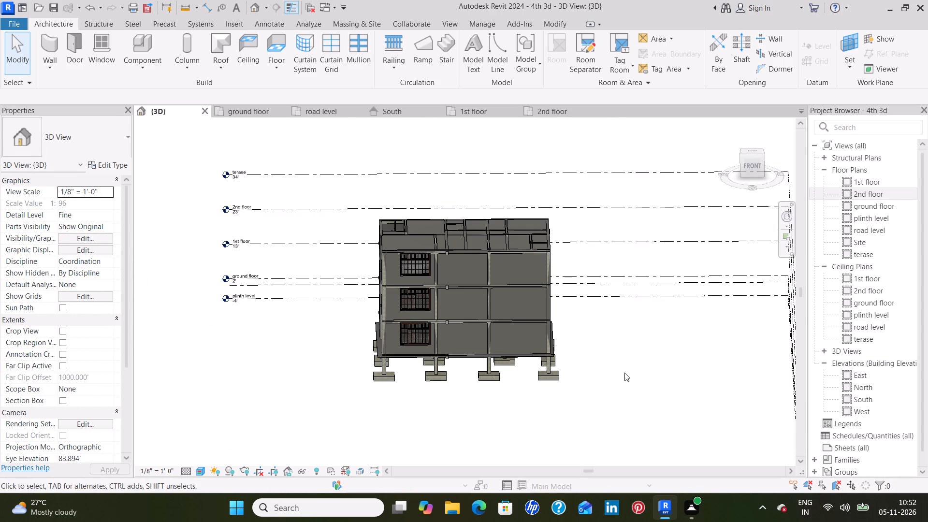
pyautogui.moveTo(592, 413); pyautogui.dragTo(702, 373, button='middle')
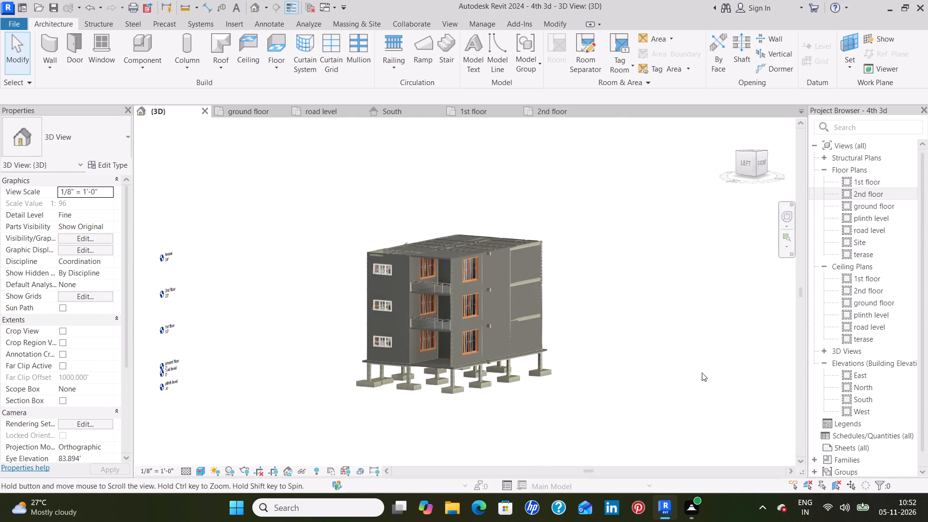
pyautogui.moveTo(580, 423); pyautogui.dragTo(631, 411, button='middle')
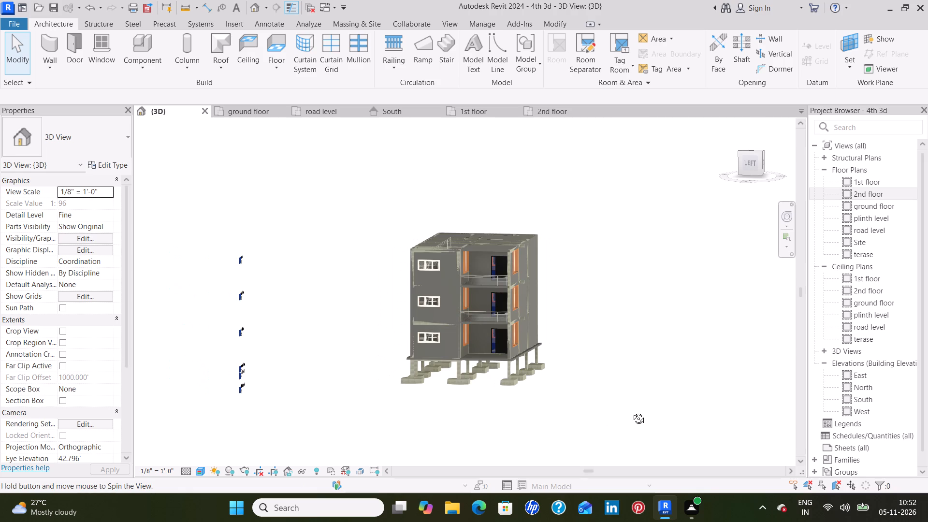
pyautogui.moveTo(631, 411); pyautogui.dragTo(609, 412, button='middle')
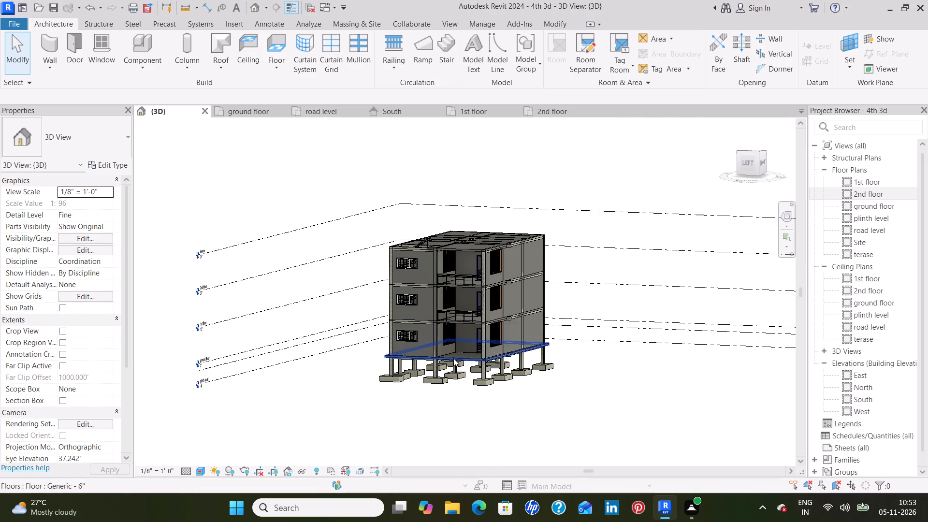
pyautogui.scroll(8, 453, 358)
pyautogui.scroll(-2, 659, 448)
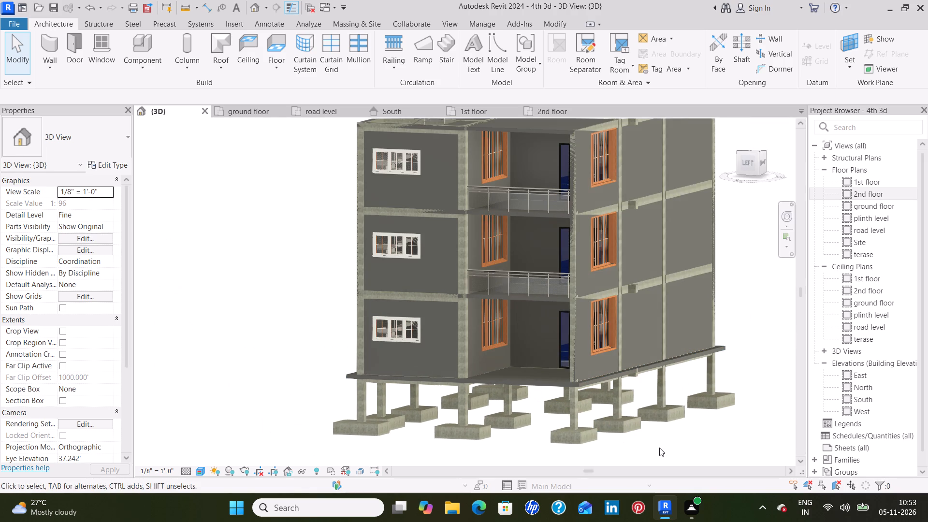
pyautogui.moveTo(660, 448); pyautogui.dragTo(682, 462, button='middle')
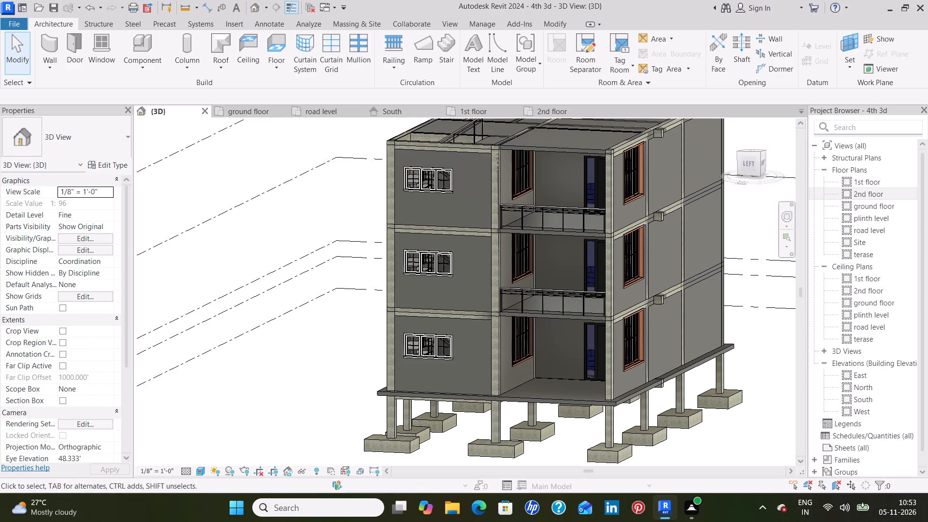
# In the terase floor plan, draw a Generic - 9" wall, 9' unconnected height, about 10.23' long along the stair opening's west edge.
pyautogui.doubleClick(877, 255)
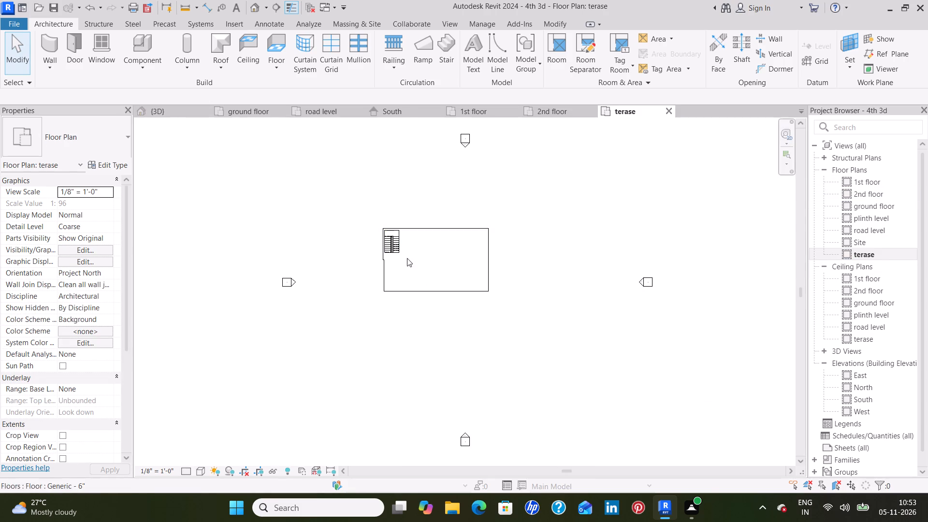
pyautogui.scroll(8, 389, 253)
pyautogui.moveTo(387, 254); pyautogui.dragTo(408, 326, button='middle')
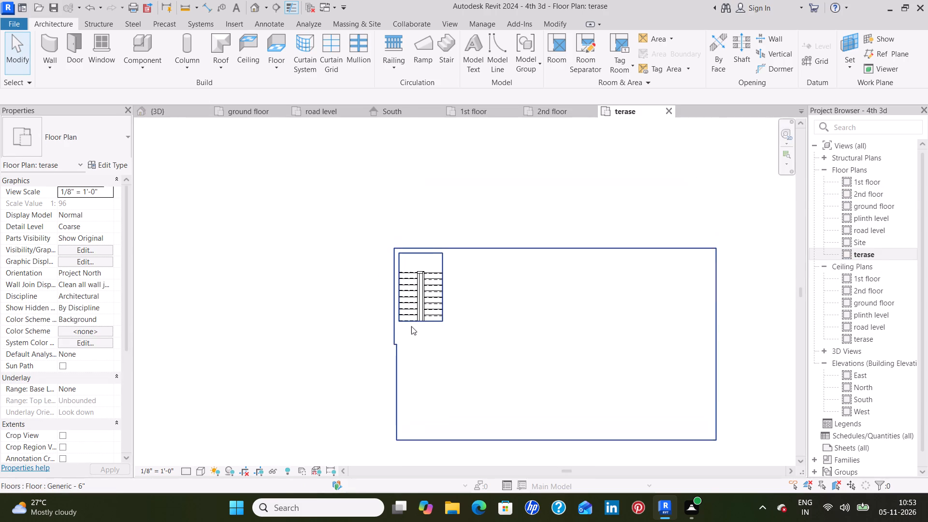
pyautogui.scroll(5, 412, 324)
pyautogui.moveTo(570, 252); pyautogui.dragTo(567, 299, button='middle')
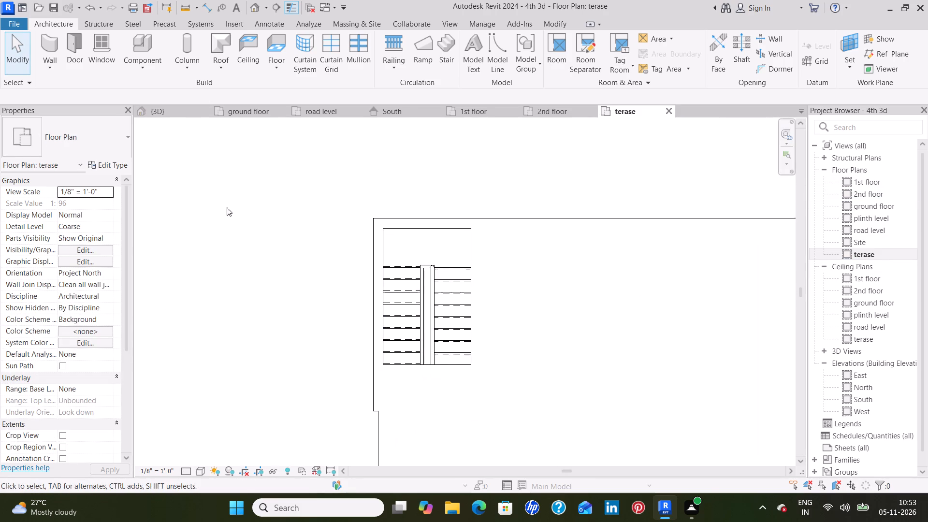
pyautogui.click(44, 47)
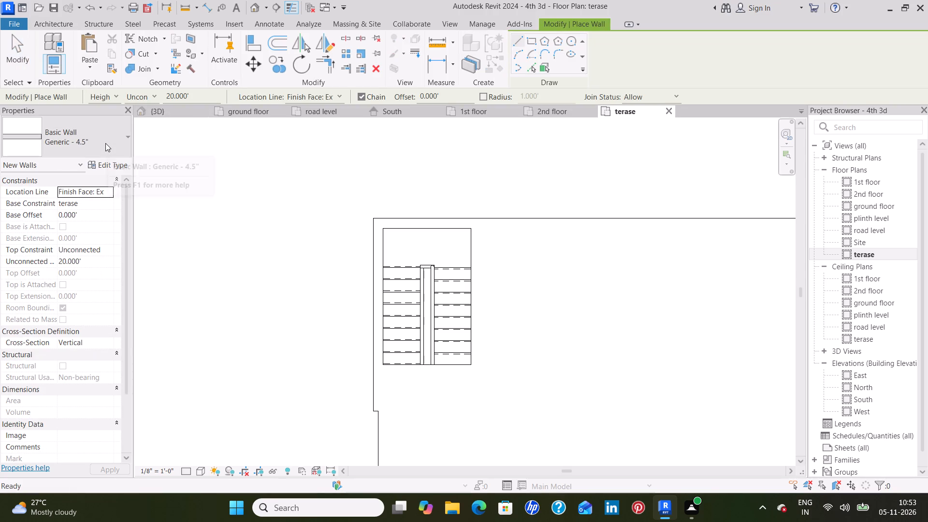
pyautogui.click(105, 143)
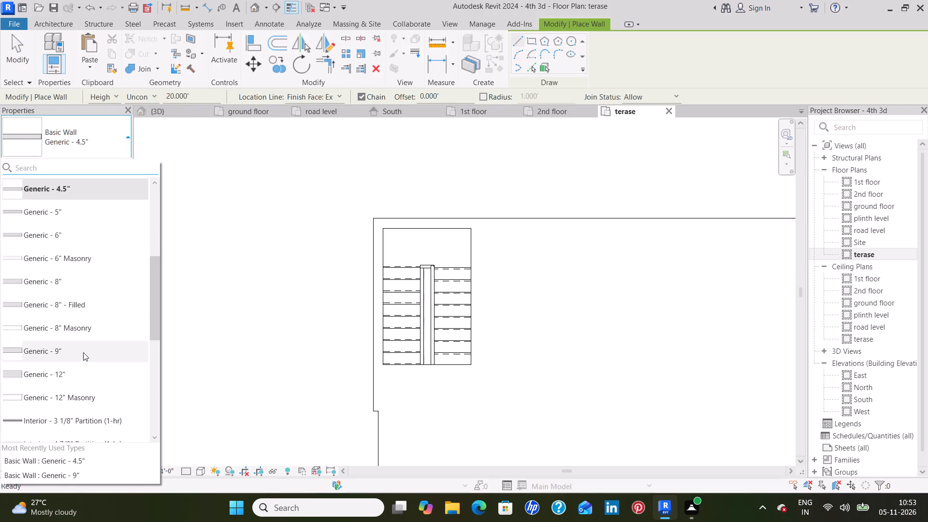
pyautogui.click(83, 357)
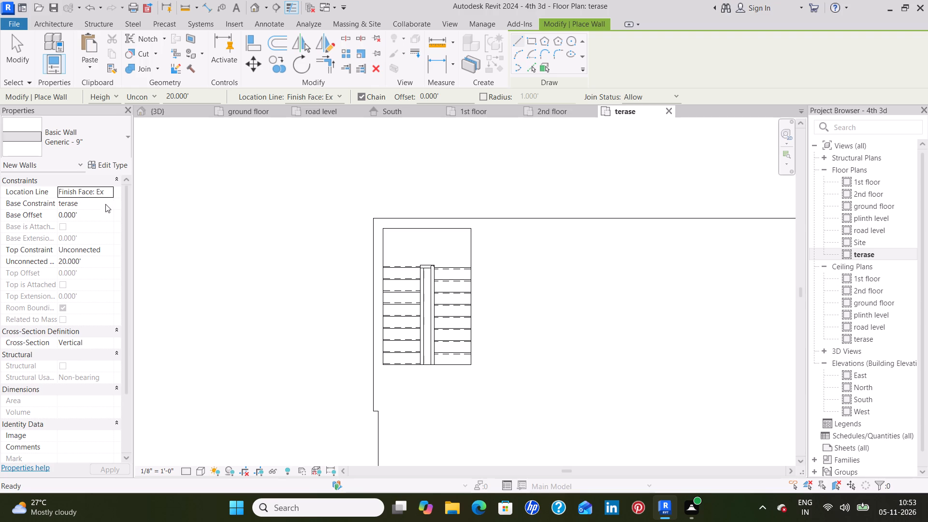
pyautogui.click(108, 251)
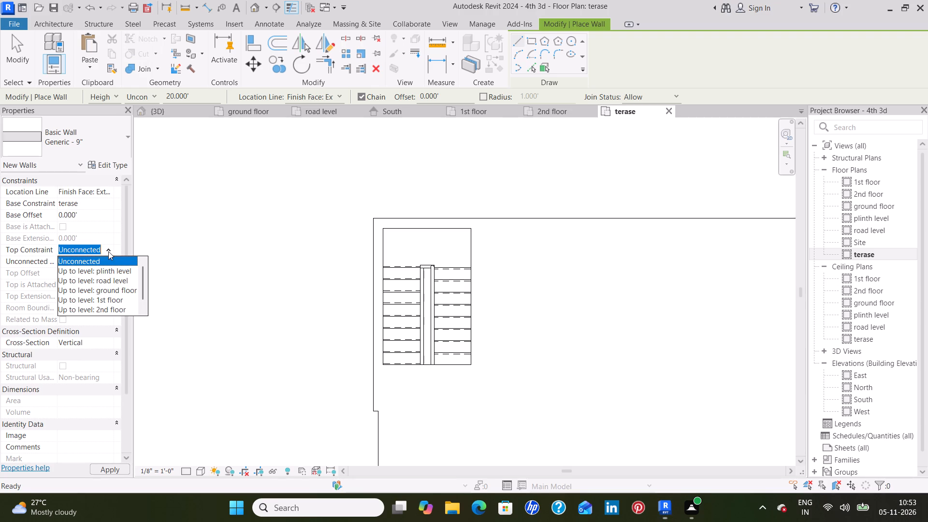
pyautogui.click(108, 251)
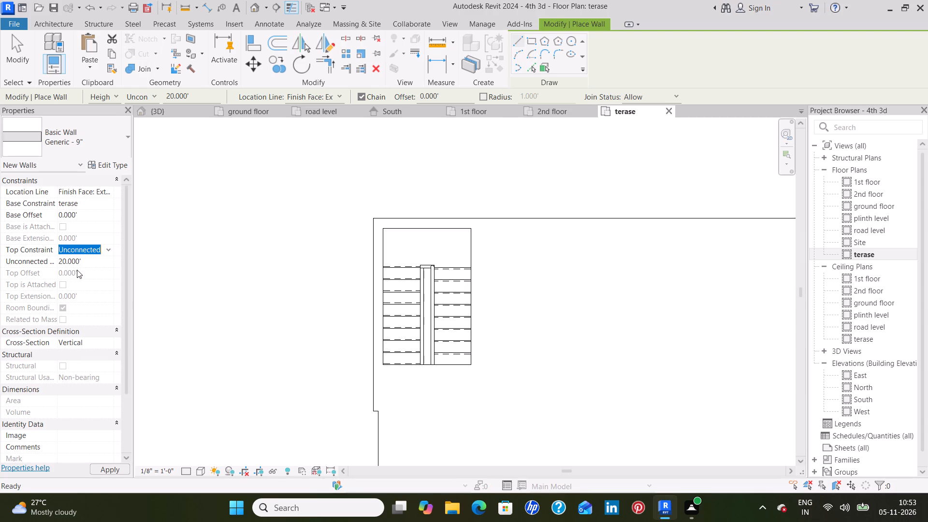
pyautogui.click(86, 261)
pyautogui.press('BackSpace')
pyautogui.press('BackSpace')
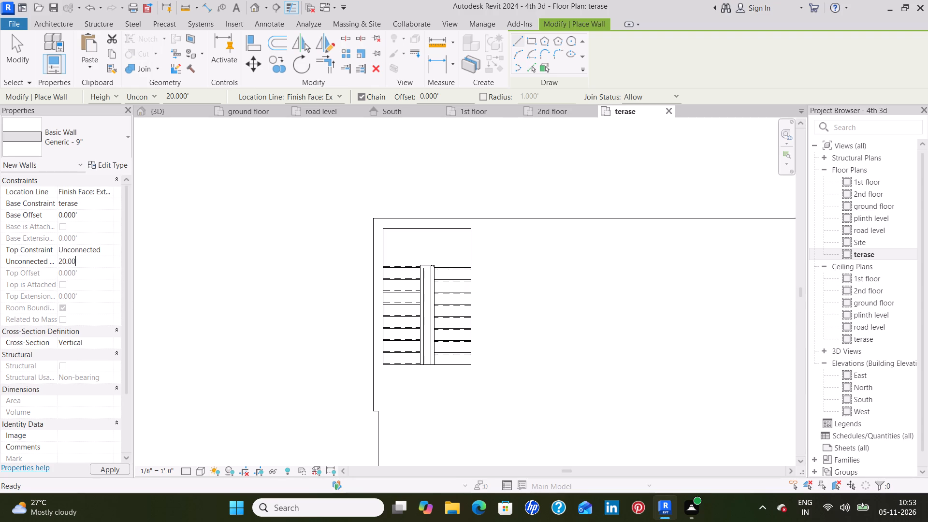
pyautogui.press('BackSpace')
pyautogui.press('BackSpace')
pyautogui.press('BackSpace')
pyautogui.press('BackSpace')
pyautogui.press('BackSpace')
pyautogui.write("9'")
pyautogui.click(109, 473)
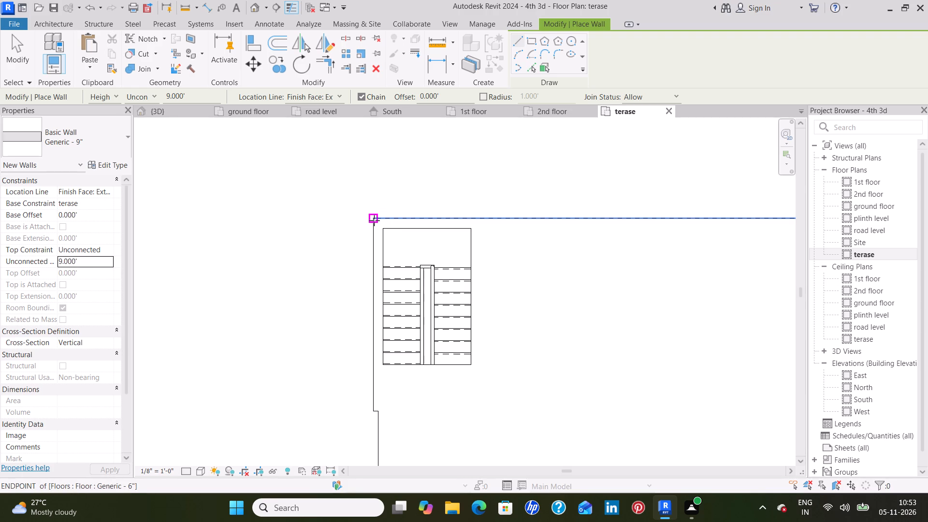
pyautogui.click(383, 229)
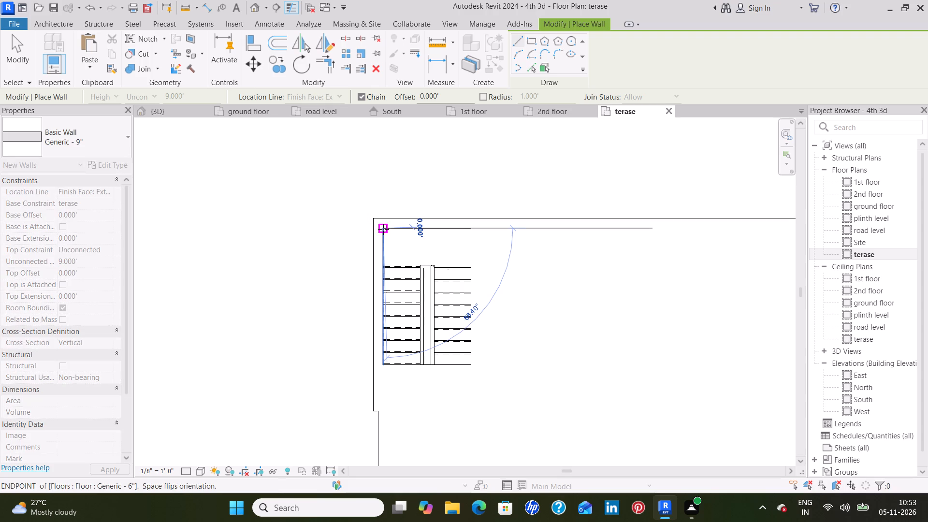
pyautogui.click(384, 362)
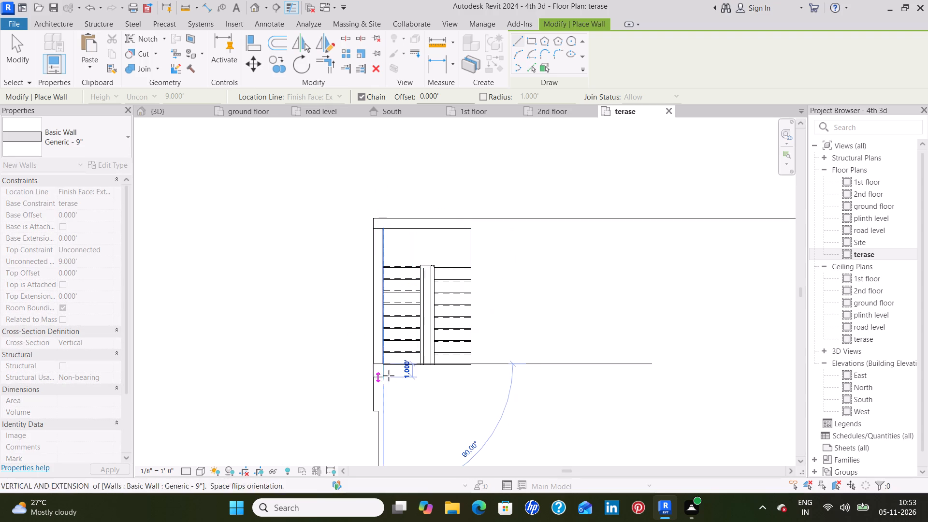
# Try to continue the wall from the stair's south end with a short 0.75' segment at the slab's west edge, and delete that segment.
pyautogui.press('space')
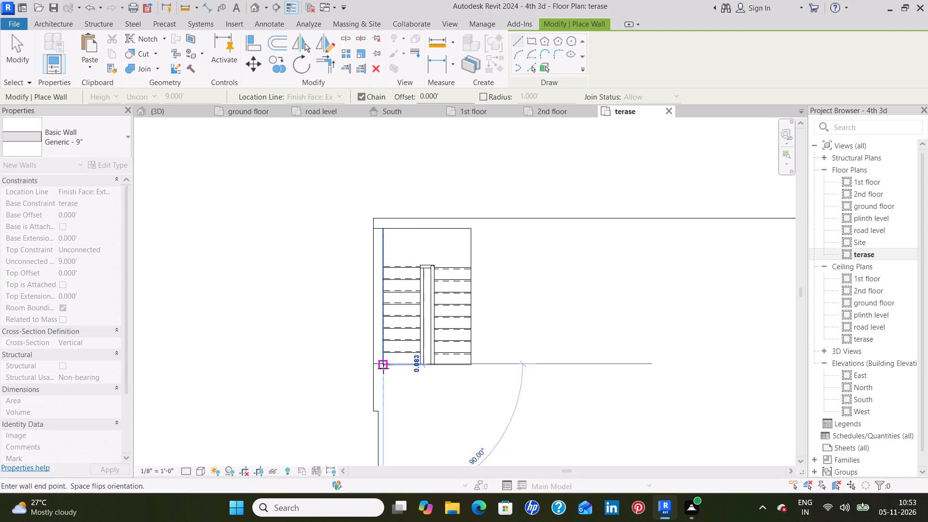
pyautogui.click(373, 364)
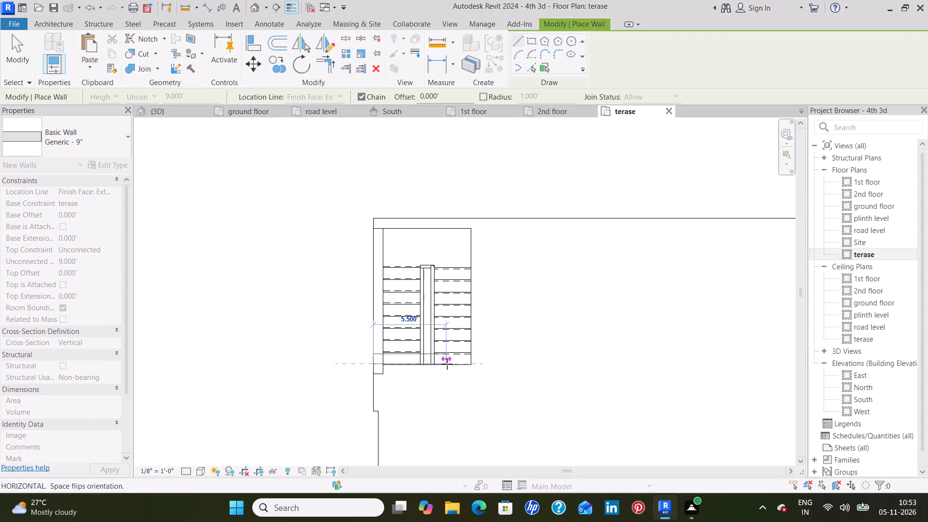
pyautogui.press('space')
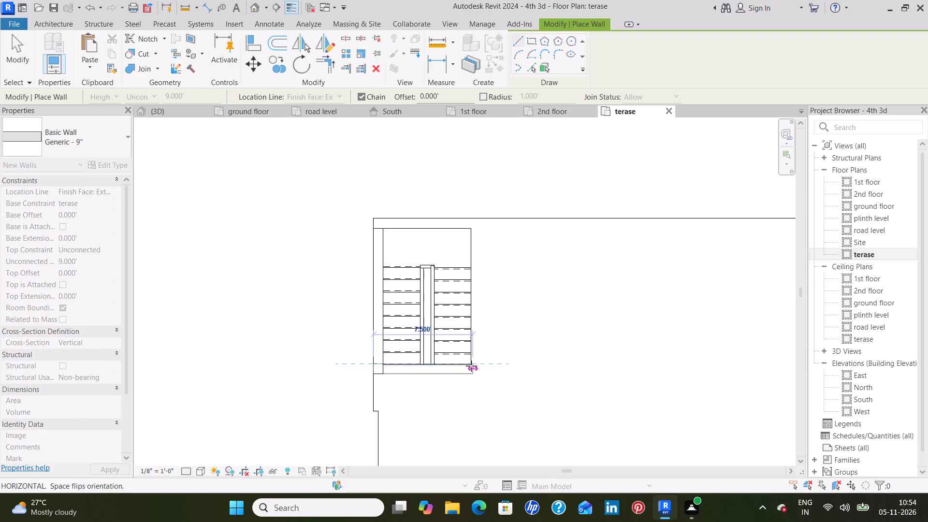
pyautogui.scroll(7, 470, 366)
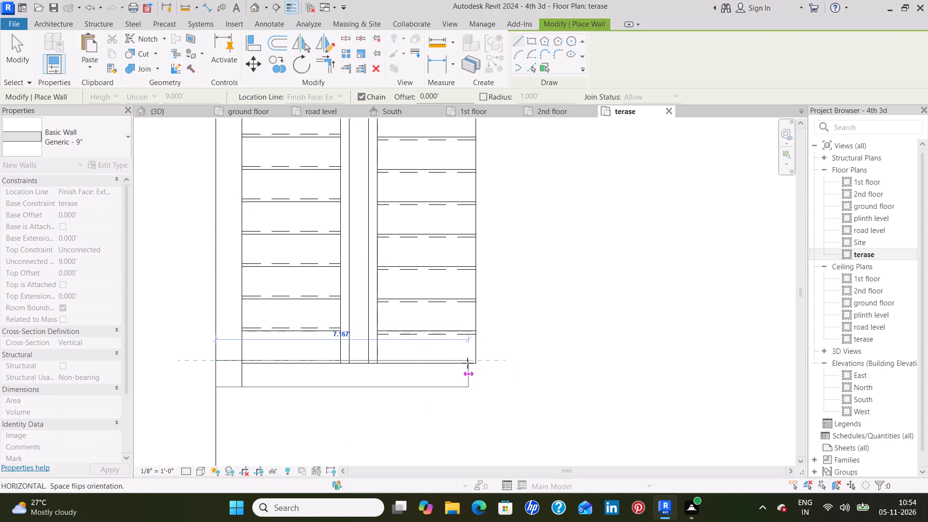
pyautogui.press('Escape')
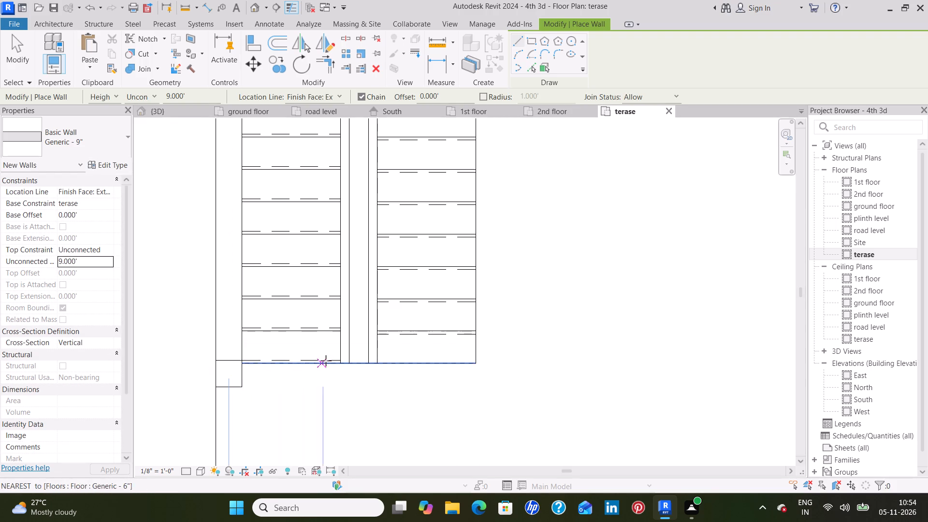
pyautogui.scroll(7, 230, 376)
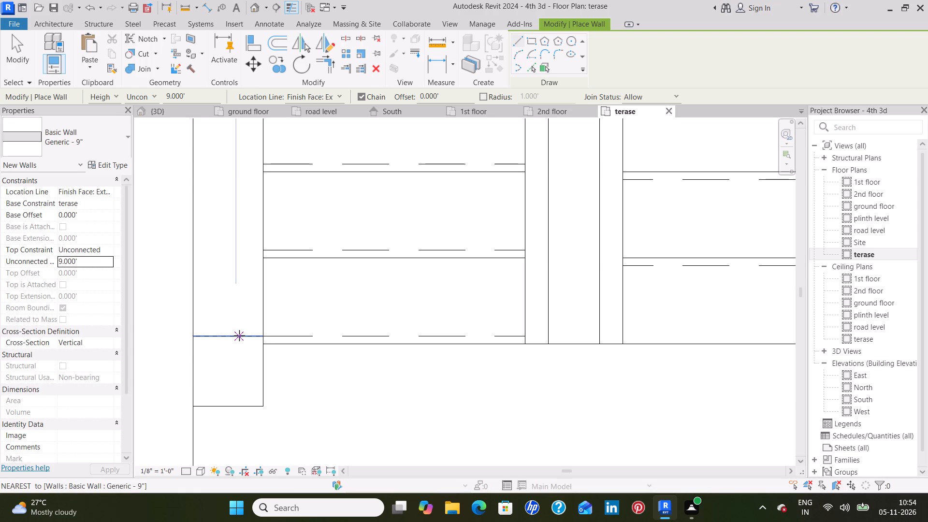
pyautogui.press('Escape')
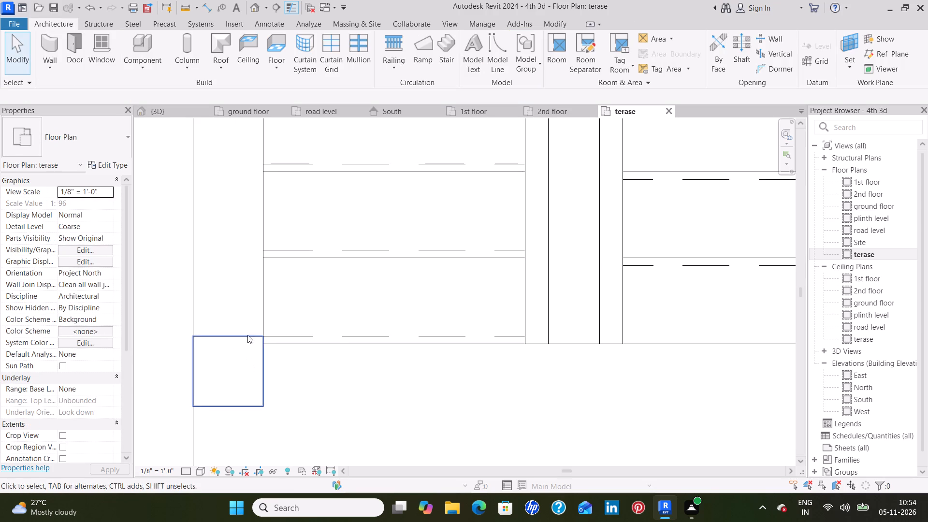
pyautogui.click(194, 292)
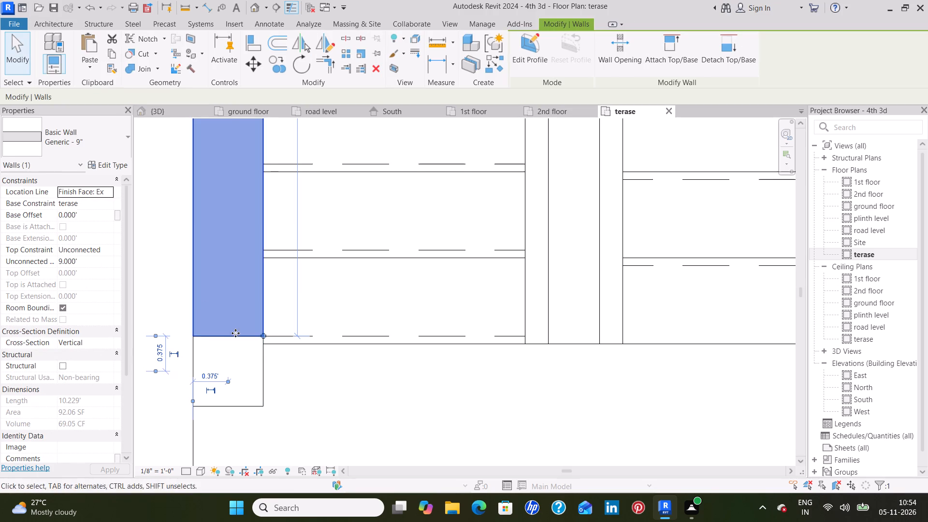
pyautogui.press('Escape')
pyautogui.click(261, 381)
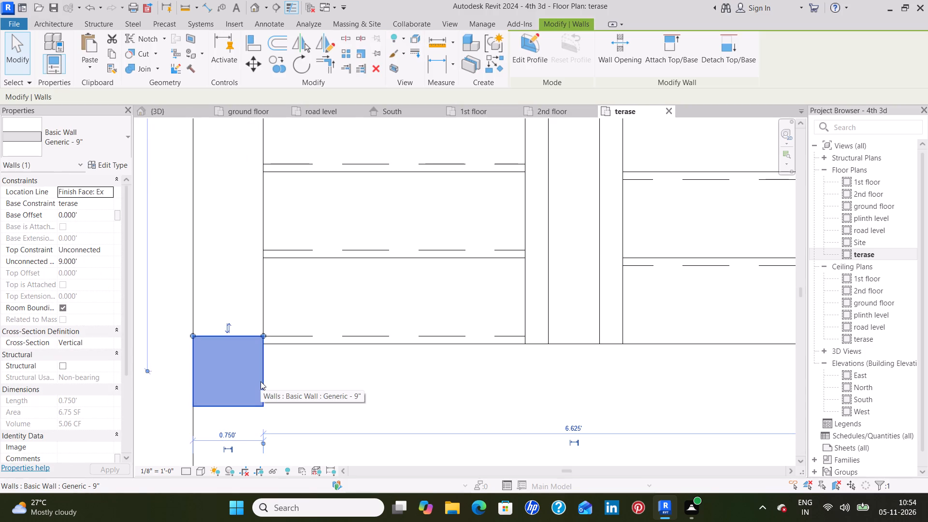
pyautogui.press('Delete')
# Nudge the west stair wall southward in small increments until its end is flush with the stair opening's south edge.
pyautogui.click(231, 333)
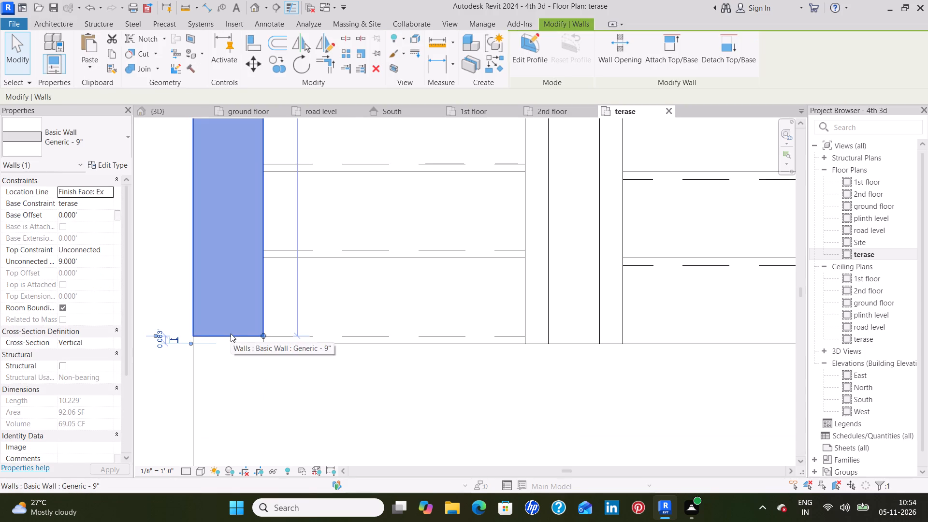
pyautogui.scroll(6, 264, 336)
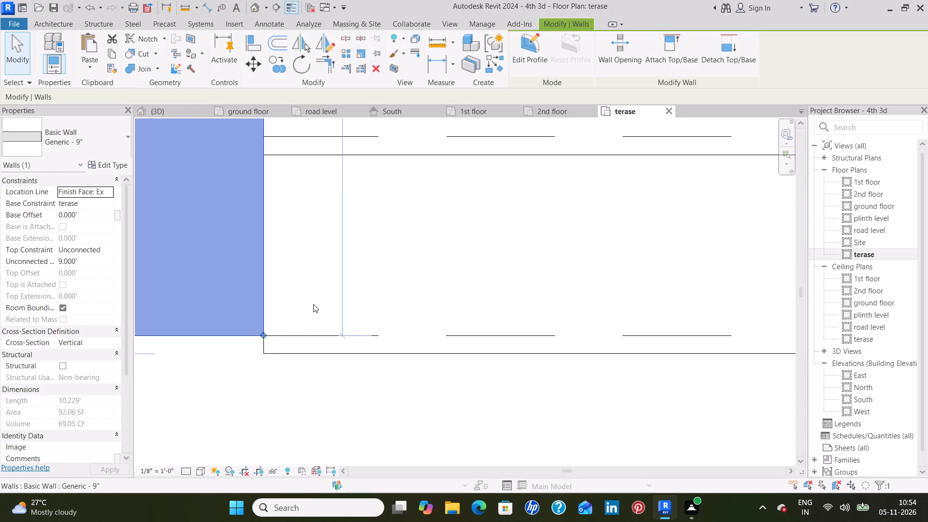
pyautogui.press('Down')
pyautogui.press('Down')
pyautogui.press('Down')
pyautogui.press('Down')
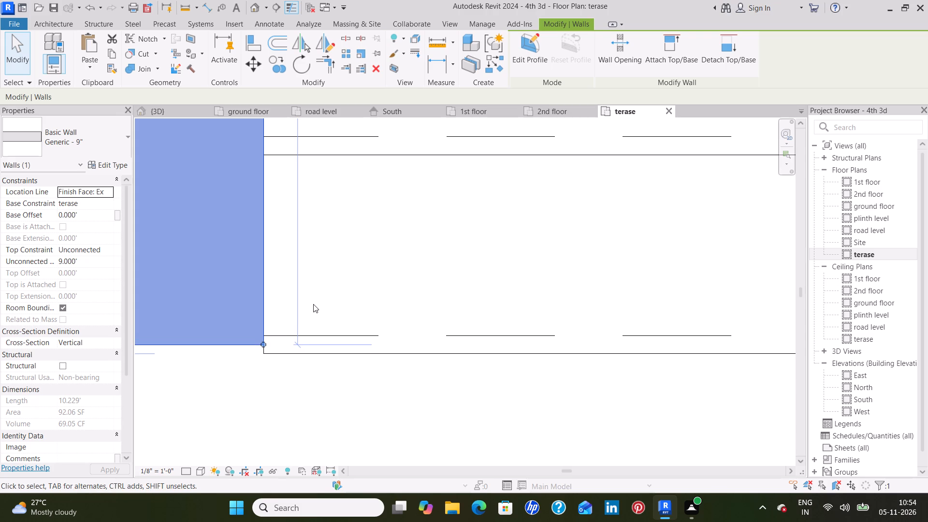
pyautogui.press('Down')
pyautogui.press('Down')
pyautogui.press('Down')
pyautogui.press('Down')
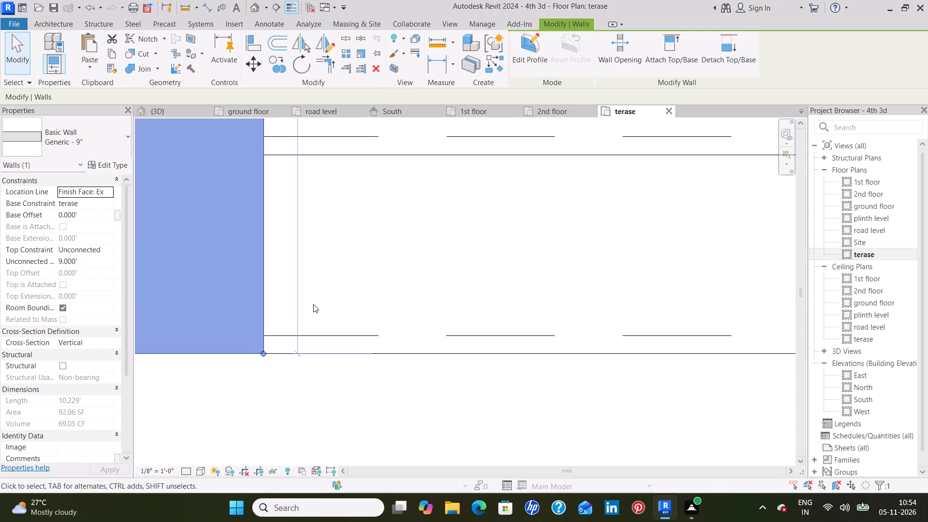
pyautogui.click(376, 276)
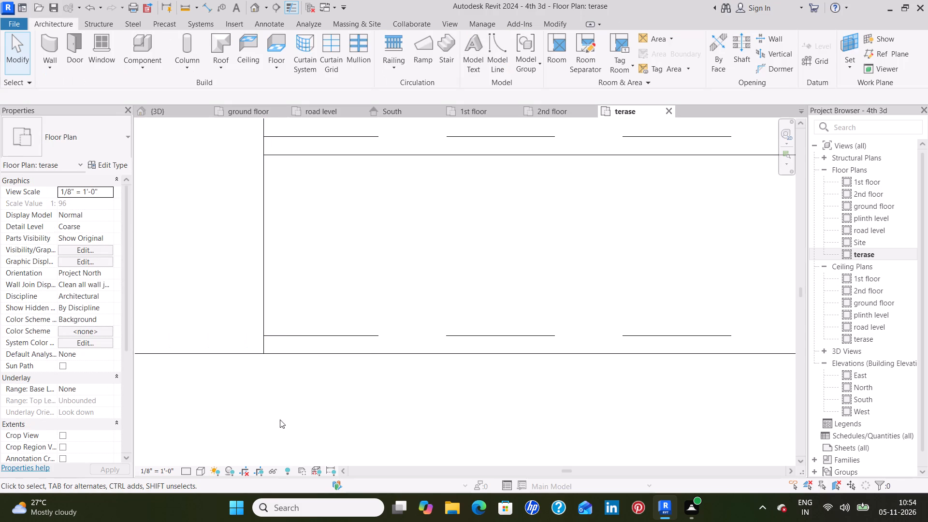
# Draw a Generic - 9" wall about 7.38' long along the stair opening's south edge, from the west wall's outer corner to the opening's east corner.
pyautogui.scroll(-4, 280, 420)
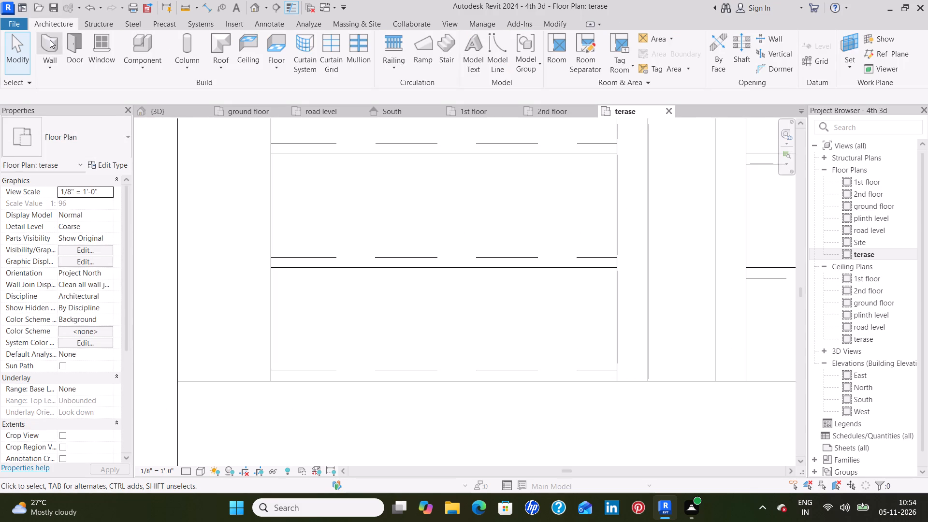
pyautogui.click(50, 40)
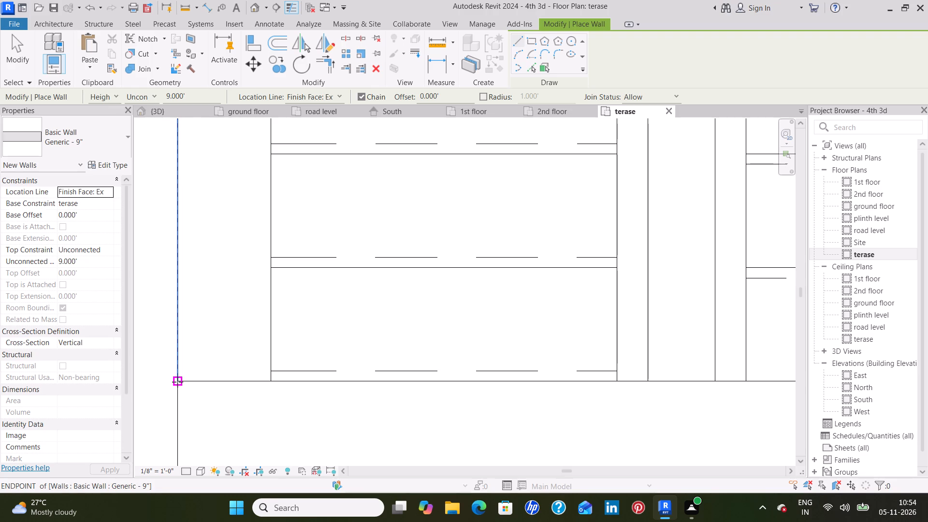
pyautogui.click(177, 382)
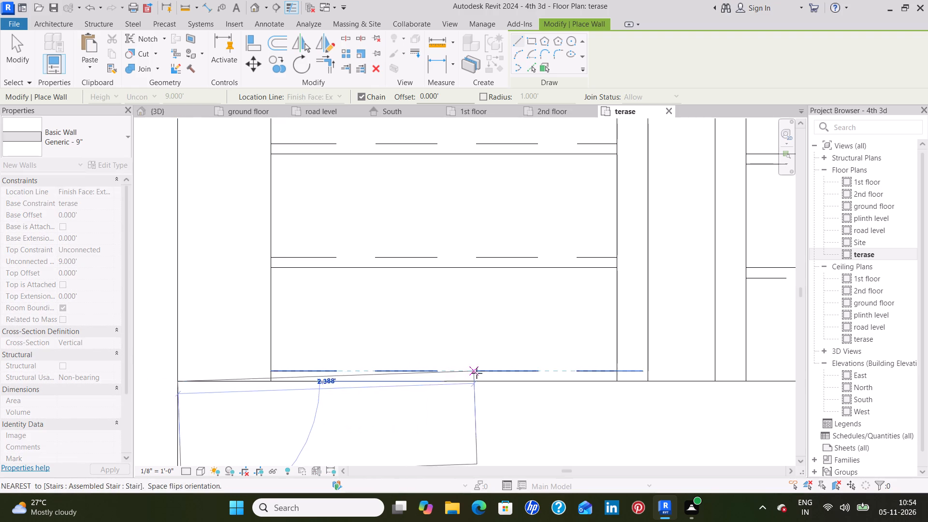
pyautogui.scroll(-4, 477, 373)
pyautogui.moveTo(674, 378); pyautogui.dragTo(367, 405, button='middle')
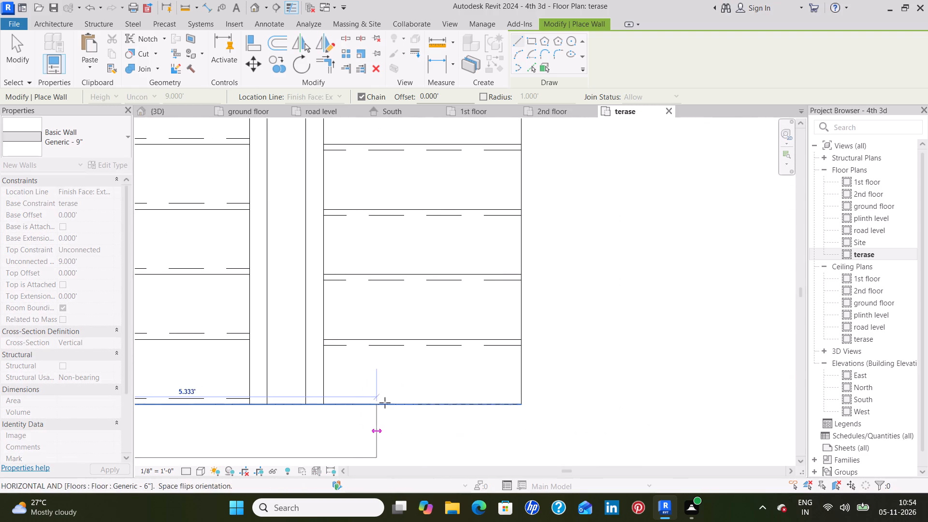
pyautogui.click(522, 405)
pyautogui.press('Escape')
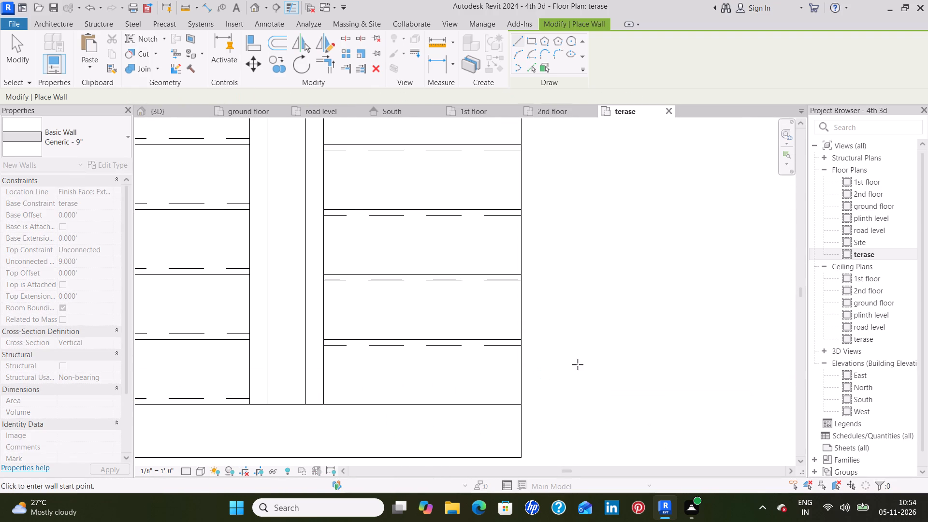
# Draw a Generic - 9" wall along the stair opening's east edge, from the south wall's outer corner to the opening's north-east corner.
pyautogui.click(520, 458)
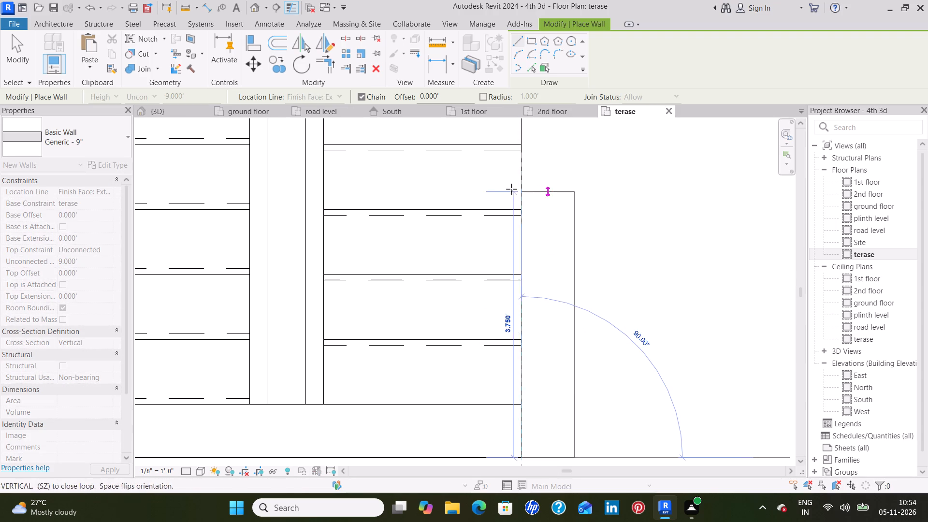
pyautogui.moveTo(507, 190); pyautogui.dragTo(509, 407, button='middle')
pyautogui.scroll(-4, 525, 380)
pyautogui.scroll(-5, 529, 317)
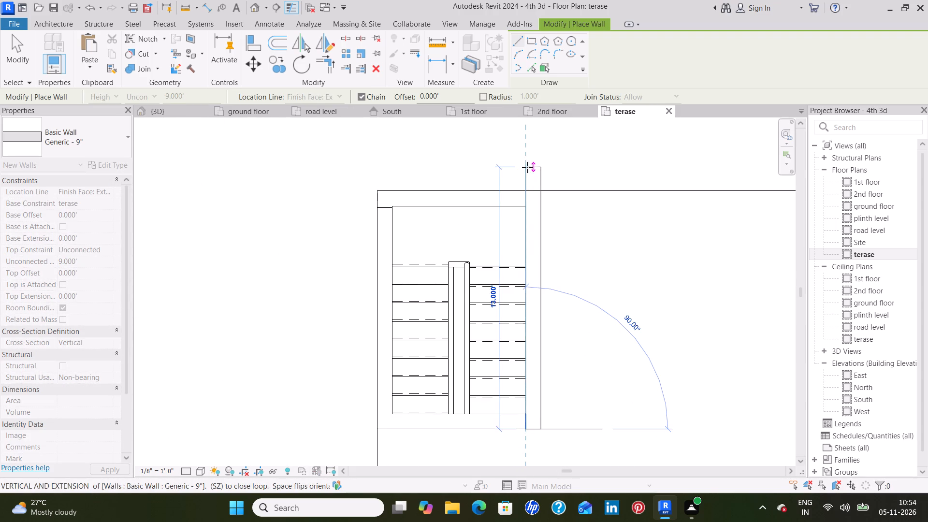
pyautogui.moveTo(529, 171); pyautogui.dragTo(544, 289, button='middle')
pyautogui.scroll(3, 537, 324)
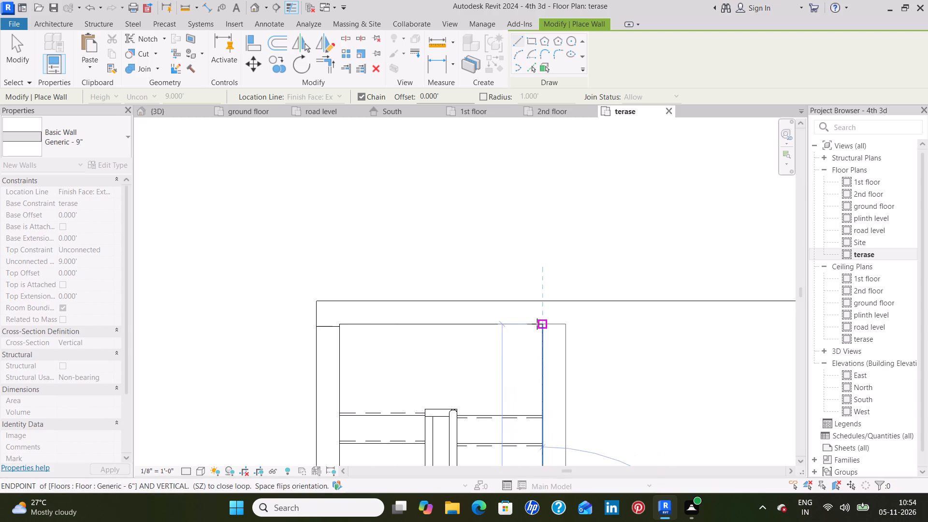
pyautogui.scroll(4, 537, 324)
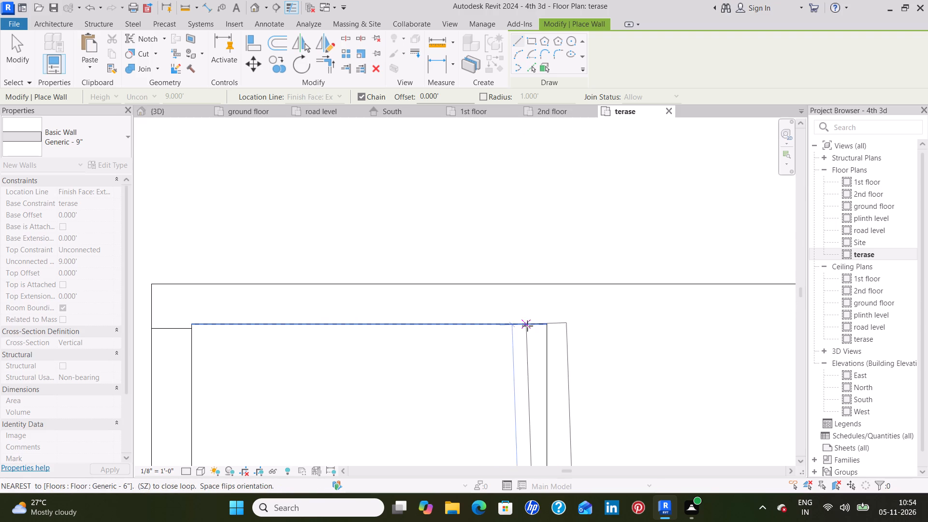
pyautogui.click(546, 322)
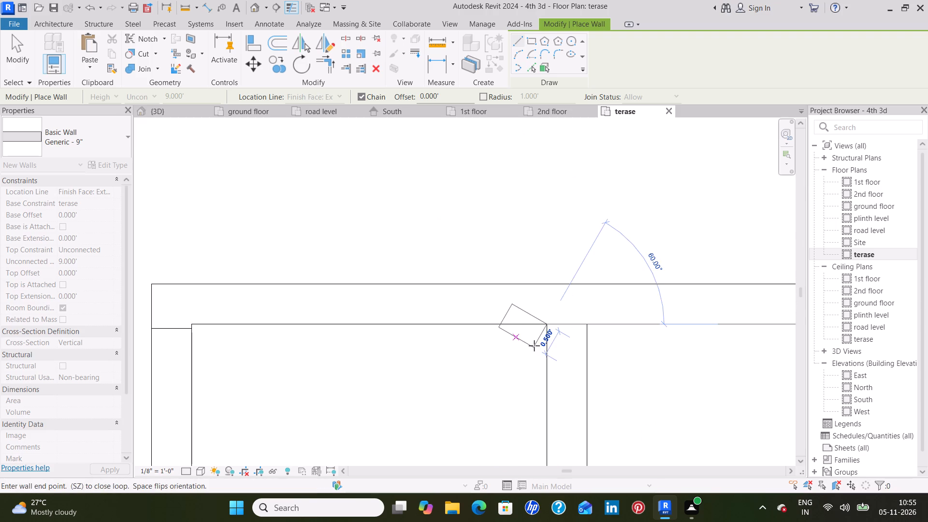
pyautogui.press('Escape')
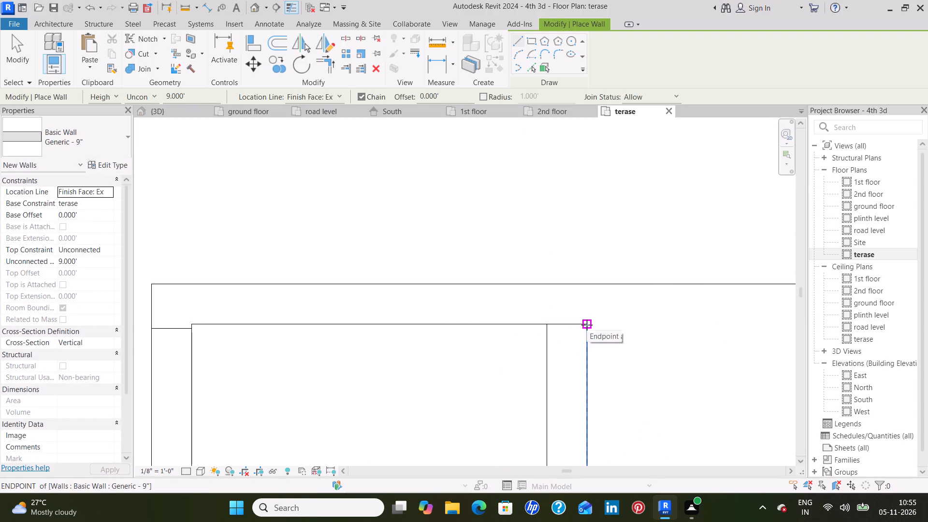
# Draw a Generic - 9" wall about 8.13' long along the stair opening's north edge, from the east wall's outer corner to the slab's west edge.
pyautogui.click(587, 325)
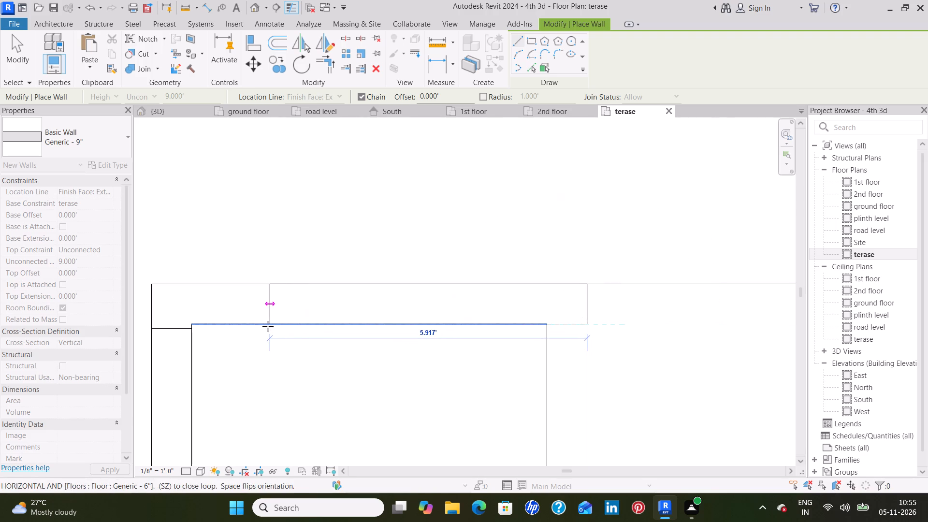
pyautogui.moveTo(268, 326); pyautogui.dragTo(467, 308, button='middle')
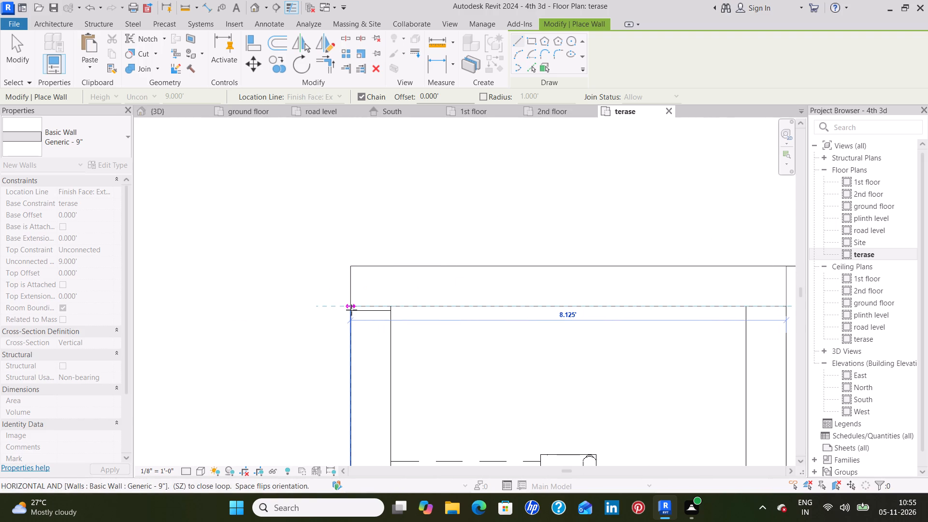
pyautogui.click(351, 310)
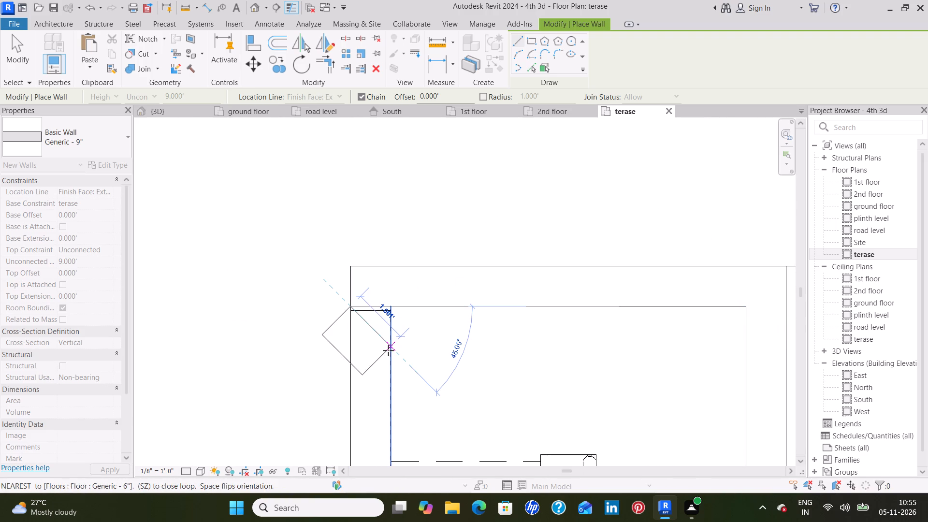
pyautogui.press('Escape')
pyautogui.press('Escape')
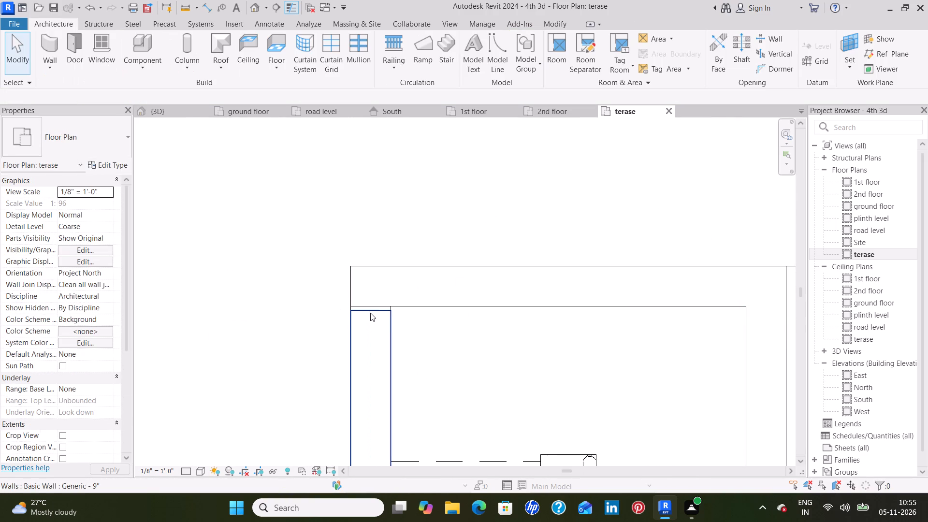
# Nudge the west stair wall northward in small increments until it closes the gap to the north wall.
pyautogui.click(370, 316)
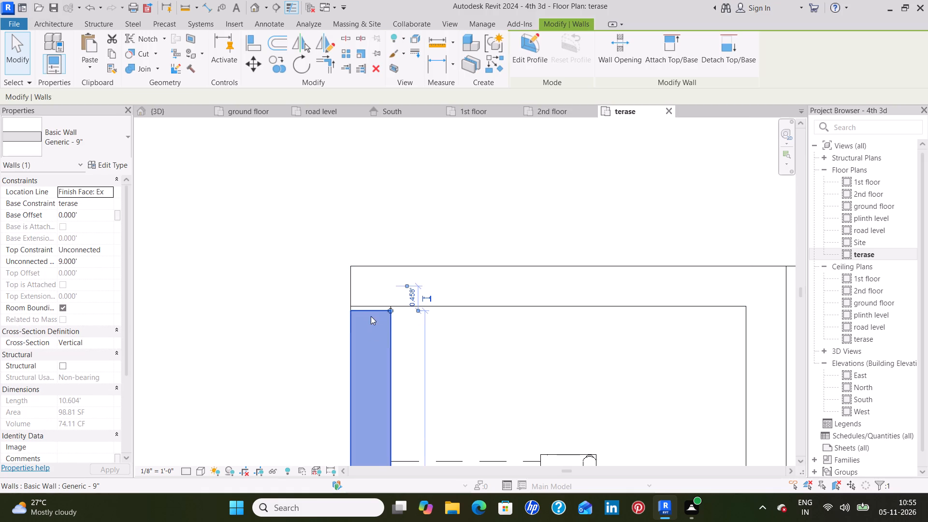
pyautogui.scroll(7, 381, 310)
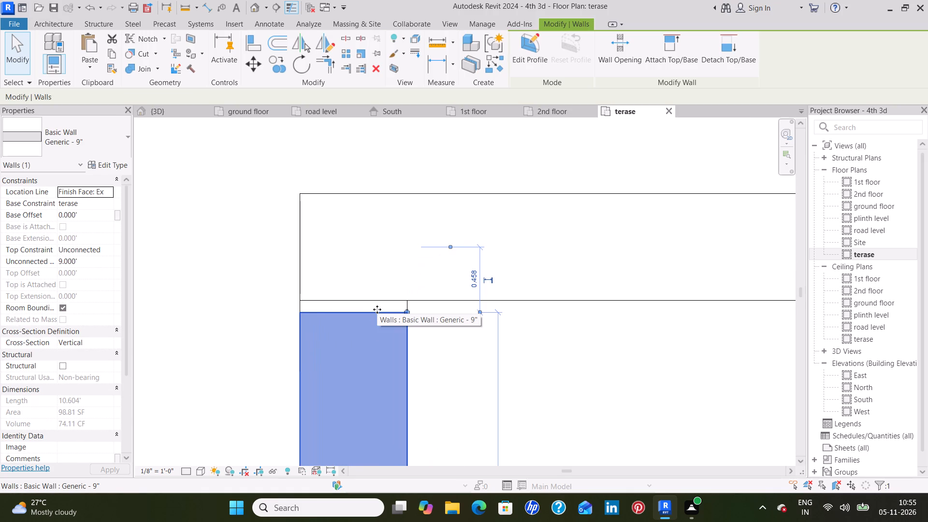
pyautogui.press('Up')
pyautogui.press('Up')
pyautogui.press('Up')
pyautogui.press('Up')
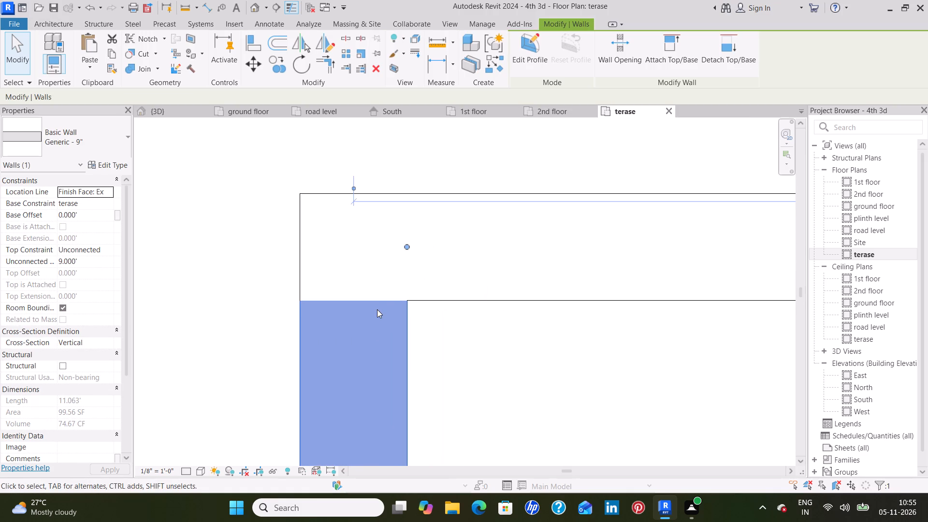
pyautogui.click(509, 366)
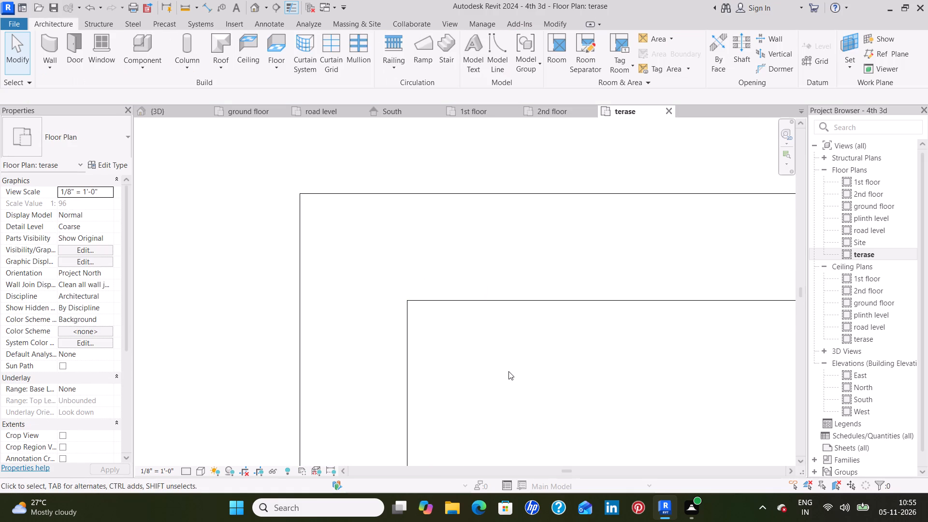
# Place a Single-Flush 30" x 84" door near the west end of the south stair wall, swinging out onto the terrace.
pyautogui.scroll(-10, 508, 371)
pyautogui.scroll(-2, 604, 365)
pyautogui.moveTo(612, 385); pyautogui.dragTo(495, 255, button='middle')
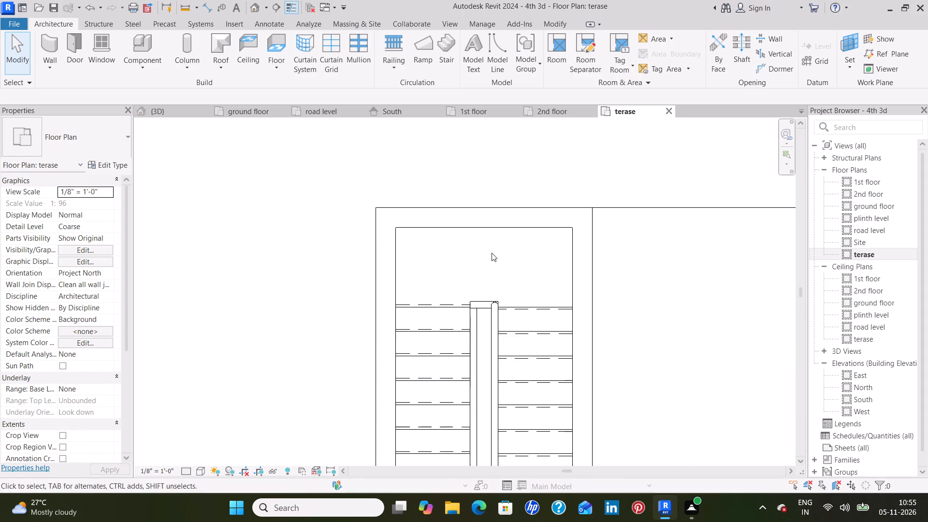
pyautogui.scroll(-4, 483, 255)
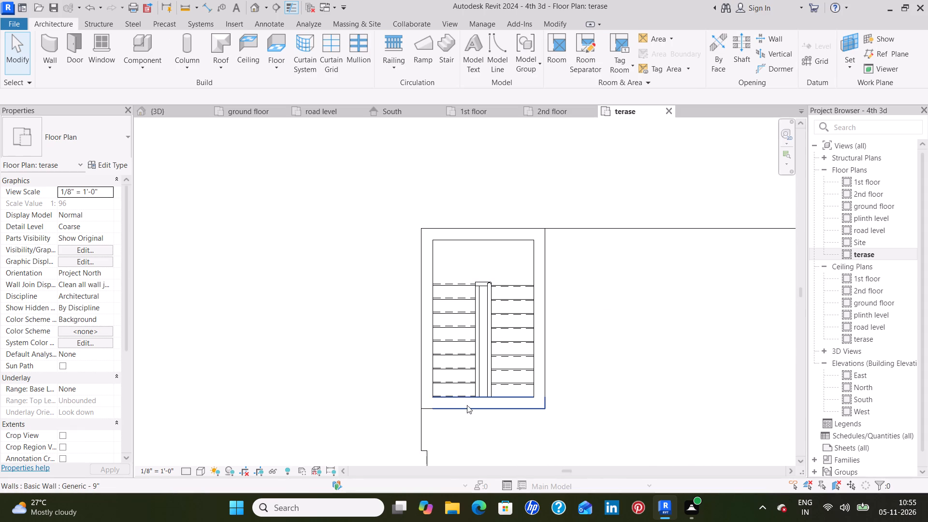
pyautogui.moveTo(523, 424); pyautogui.dragTo(528, 377, button='middle')
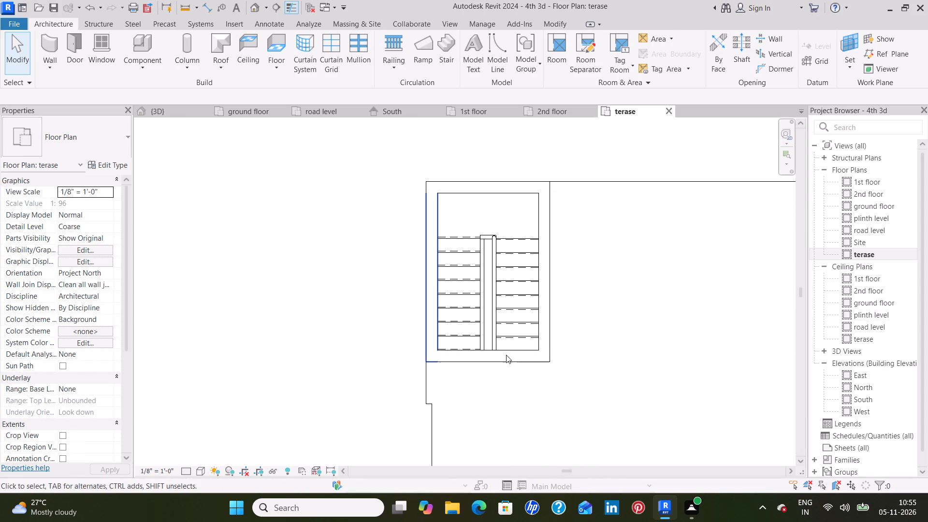
pyautogui.click(500, 358)
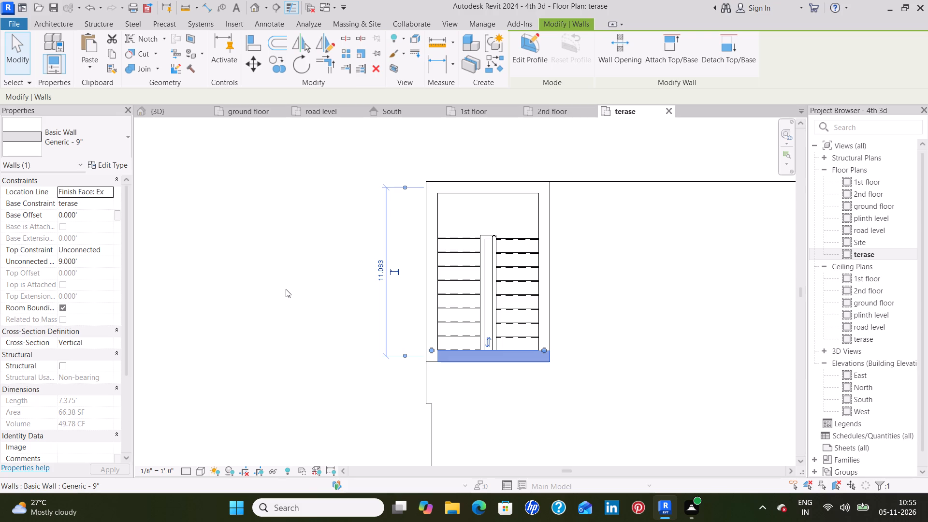
pyautogui.click(633, 260)
pyautogui.click(72, 43)
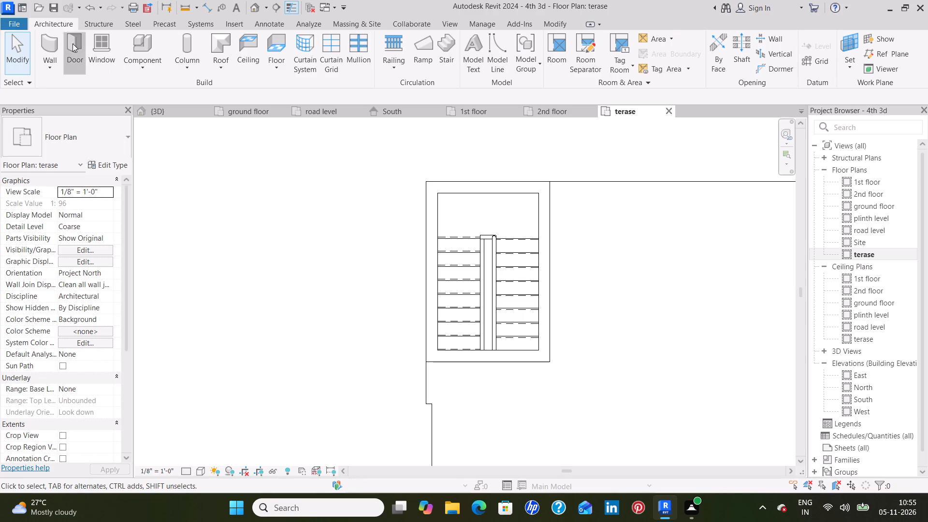
pyautogui.click(98, 144)
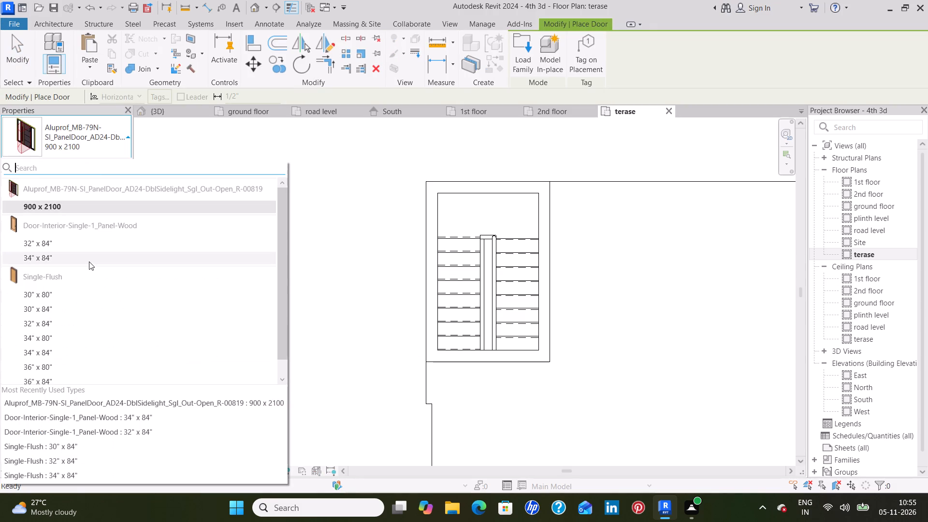
pyautogui.scroll(-2, 87, 256)
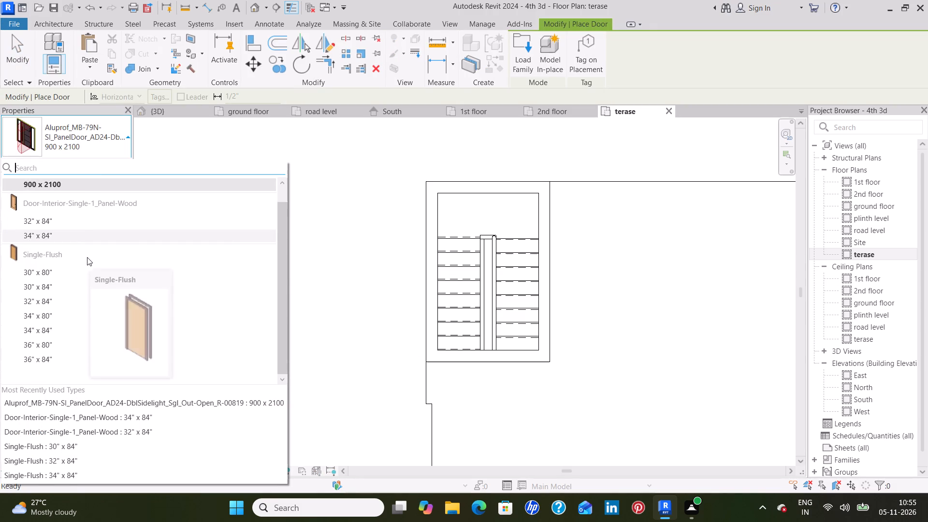
pyautogui.click(62, 286)
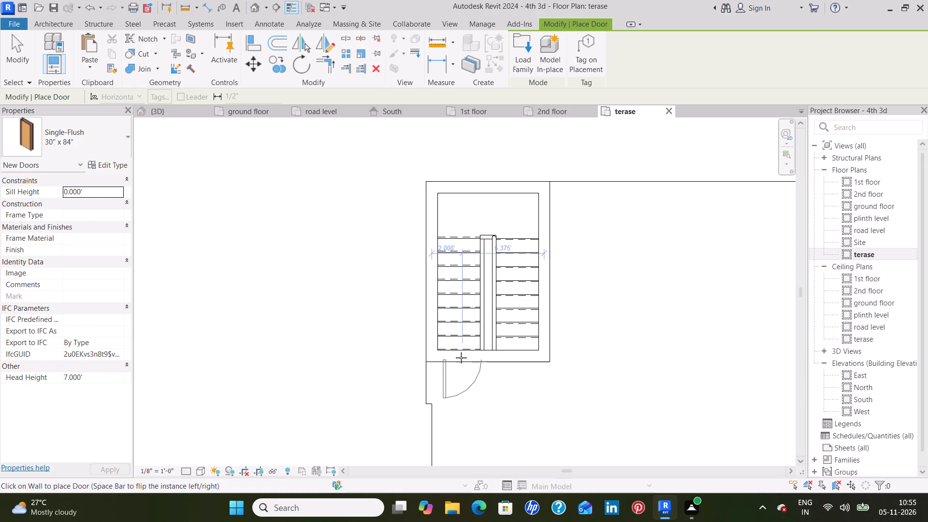
pyautogui.scroll(8, 459, 356)
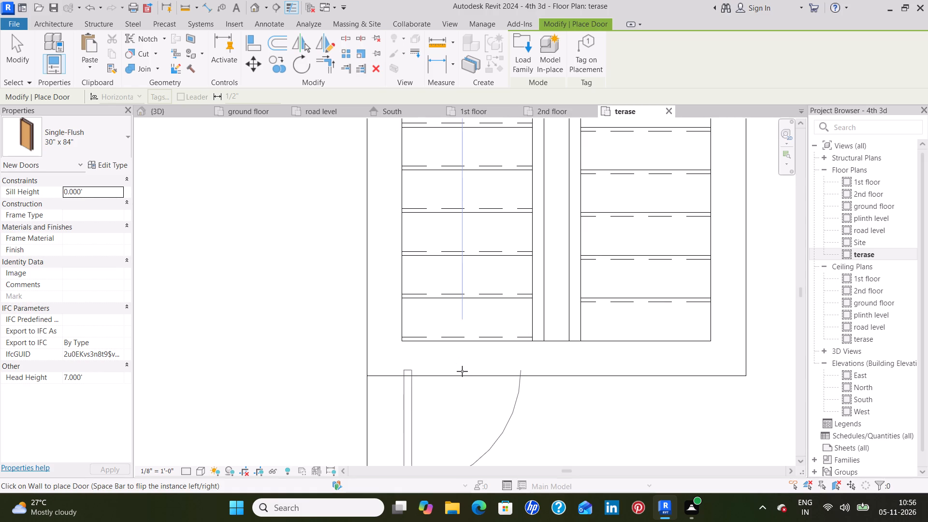
pyautogui.click(464, 372)
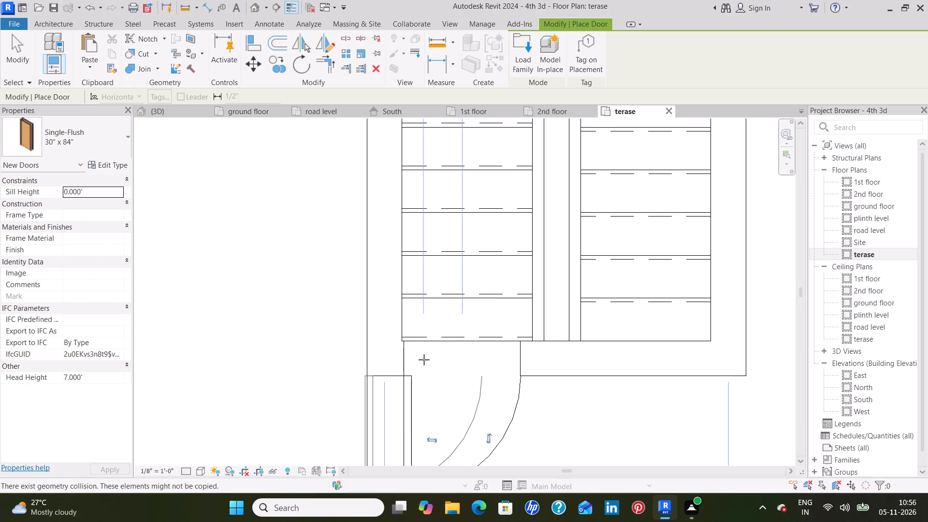
pyautogui.press('Escape')
pyautogui.press('Escape')
# Nudge the new stair door slightly east, two small increments away from the west wall.
pyautogui.click(406, 362)
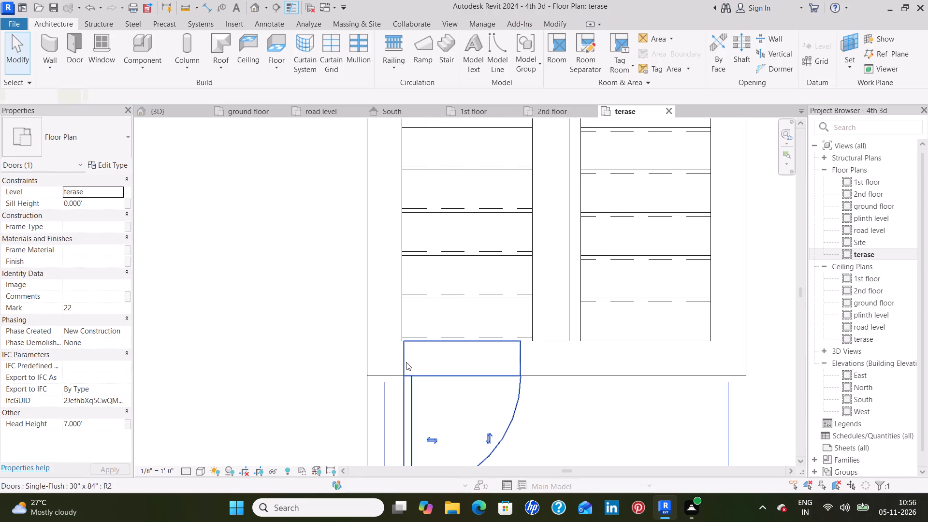
pyautogui.press('Right')
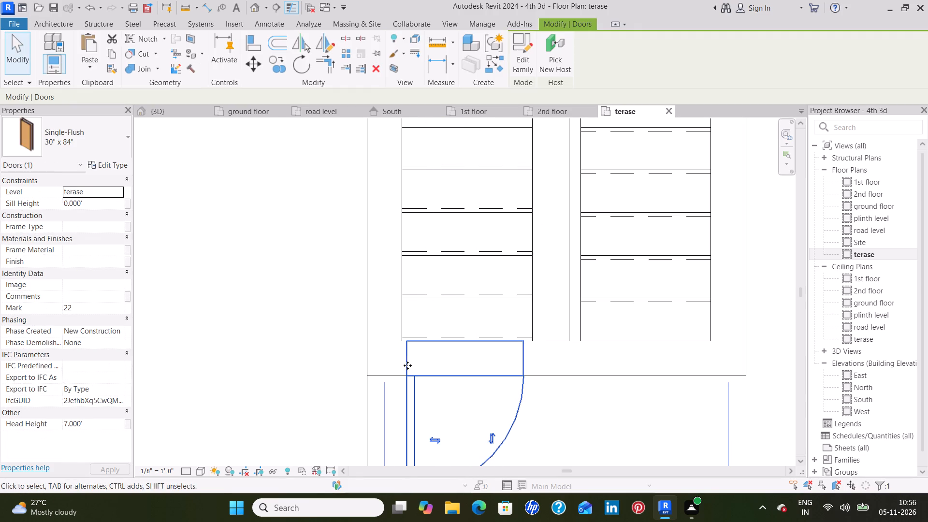
pyautogui.press('Right')
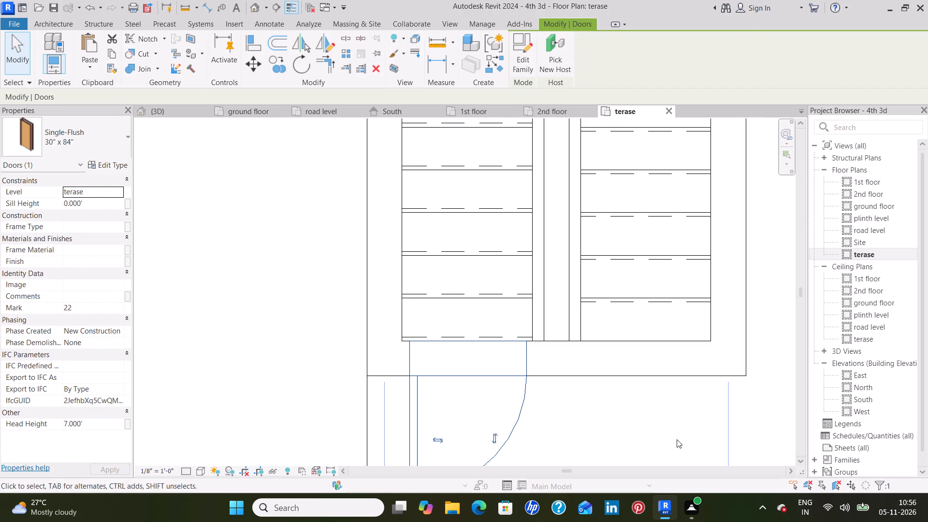
pyautogui.click(676, 440)
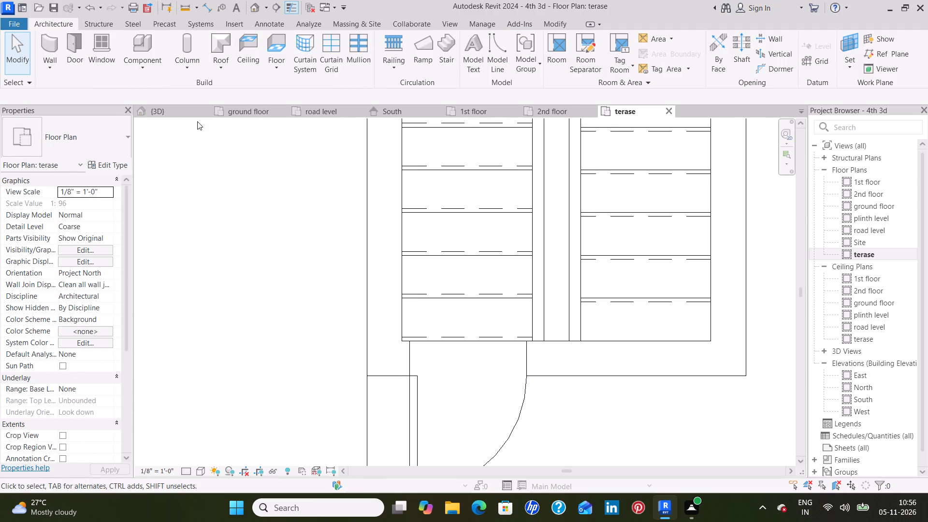
# Inspect the terrace stair enclosure and its door from above in the 3D view.
pyautogui.click(168, 115)
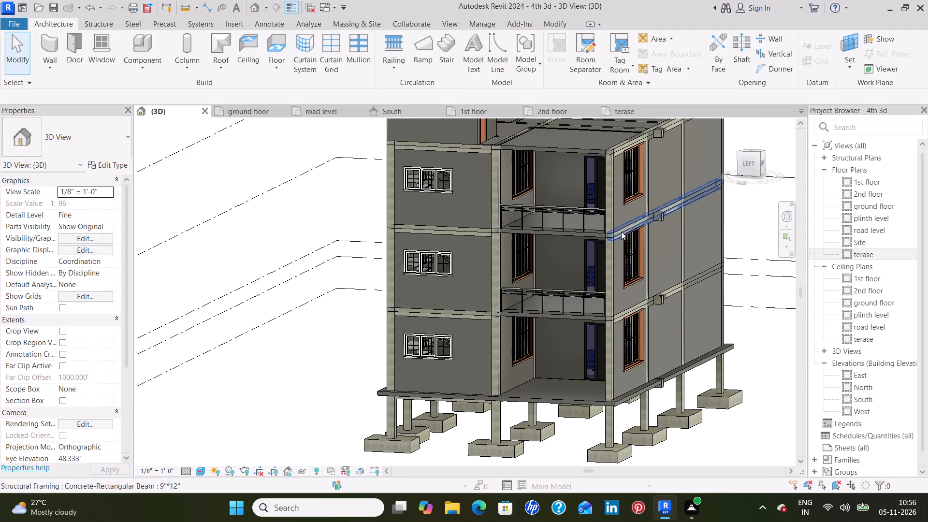
pyautogui.keyDown('shift'); pyautogui.moveTo(565, 179); pyautogui.dragTo(555, 196, button='middle'); pyautogui.keyUp('shift')
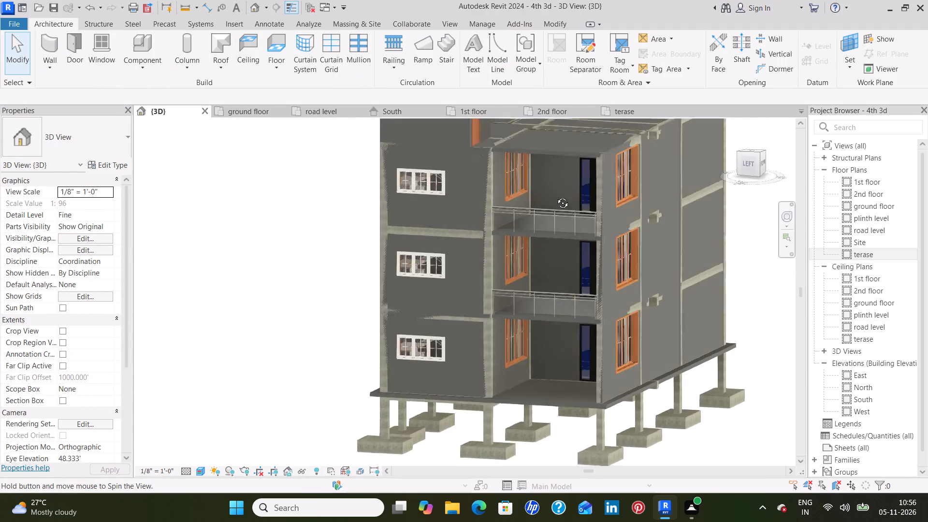
pyautogui.keyDown('shift'); pyautogui.moveTo(555, 196); pyautogui.dragTo(482, 279, button='middle'); pyautogui.keyUp('shift')
pyautogui.moveTo(441, 169); pyautogui.dragTo(473, 293, button='middle')
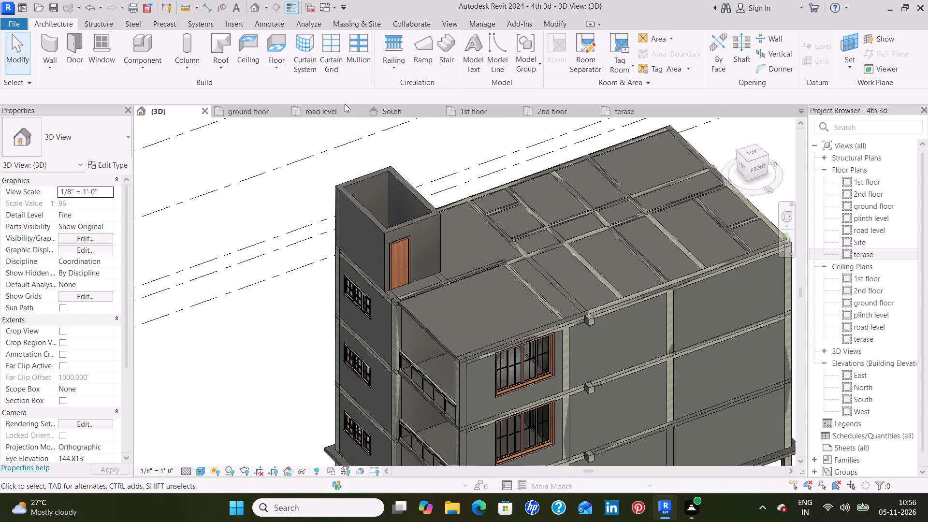
# On the terase plan, sketch a rectangular Generic - 6" floor boundary about 8.1' by 11.8' along the stair enclosure's outer wall faces.
pyautogui.click(638, 111)
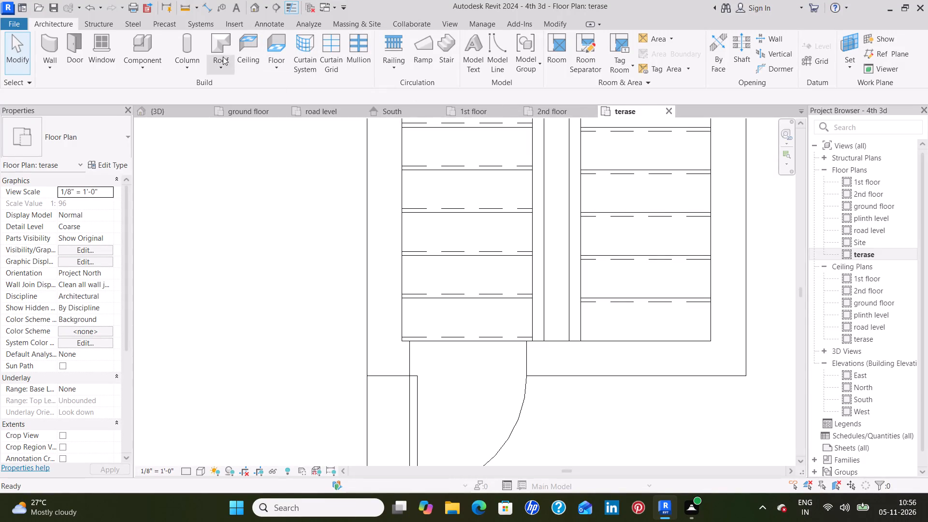
pyautogui.click(274, 48)
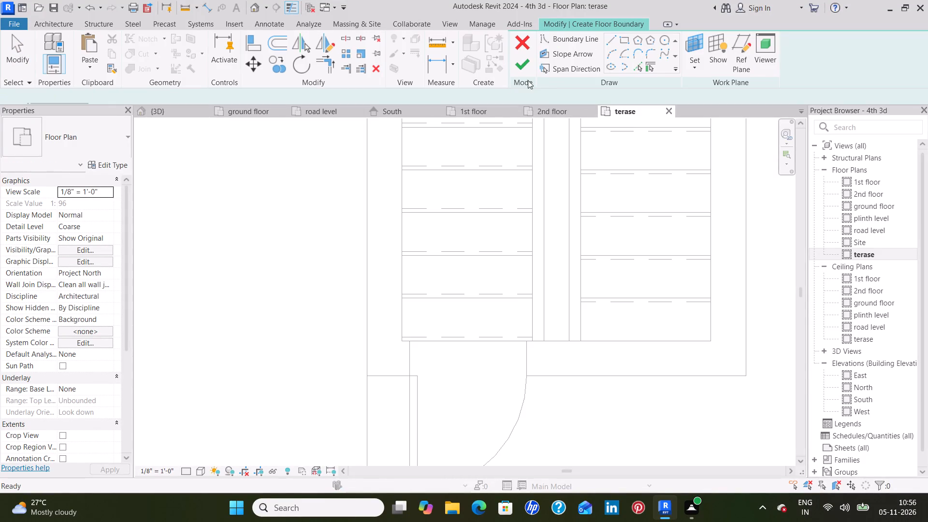
pyautogui.click(625, 45)
pyautogui.moveTo(436, 184); pyautogui.dragTo(410, 206, button='middle')
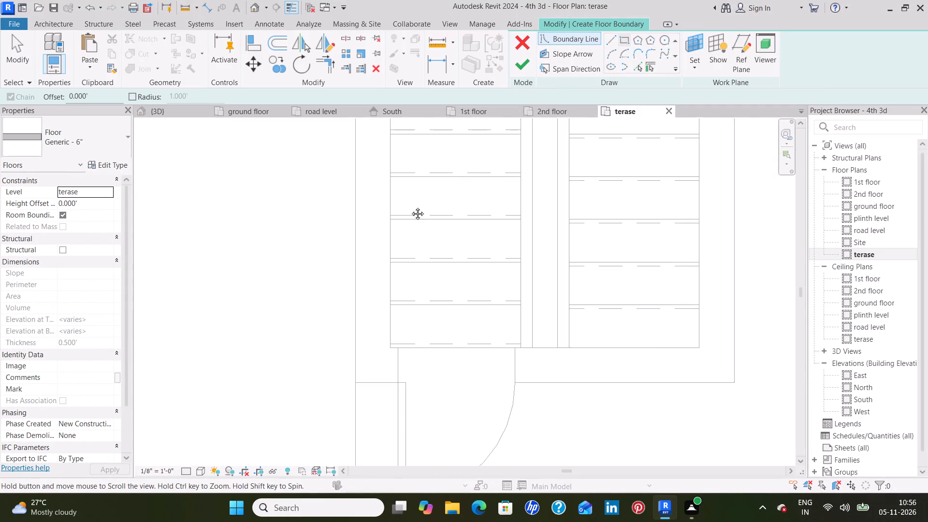
pyautogui.moveTo(410, 206); pyautogui.dragTo(369, 268, button='middle')
pyautogui.scroll(-7, 365, 274)
pyautogui.moveTo(376, 170); pyautogui.dragTo(376, 173, button='middle')
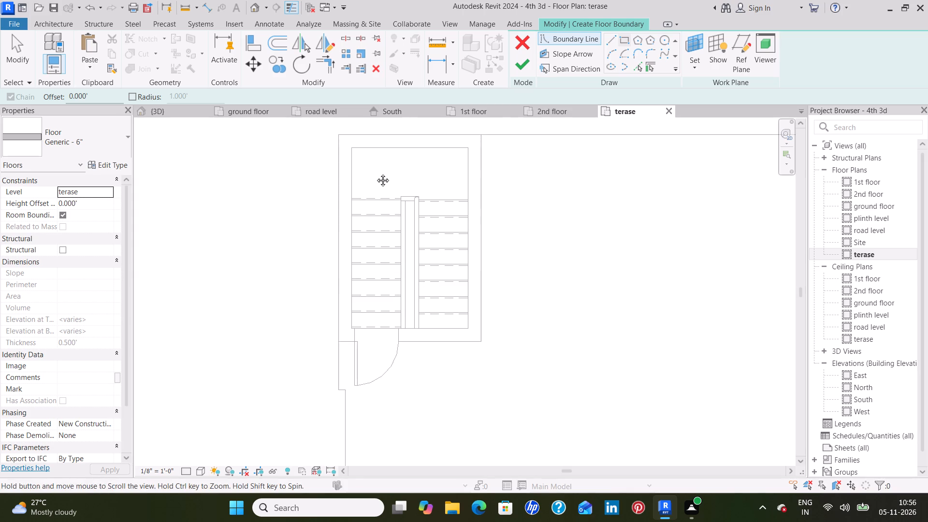
pyautogui.moveTo(376, 173); pyautogui.dragTo(374, 203, button='middle')
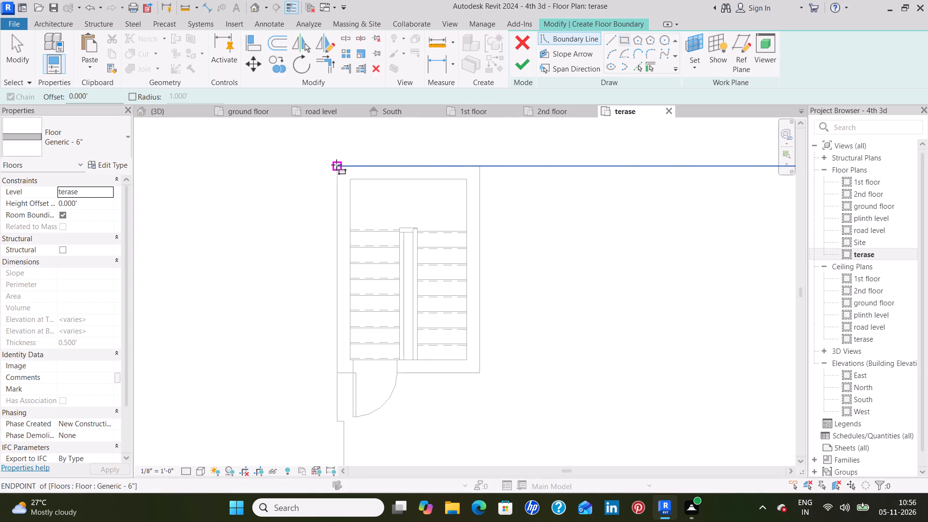
pyautogui.click(338, 165)
pyautogui.click(480, 373)
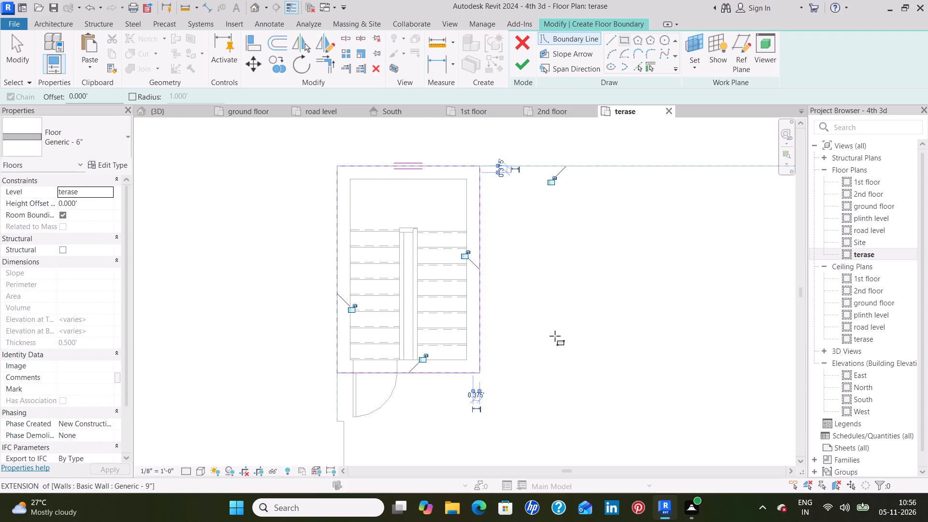
pyautogui.press('Escape')
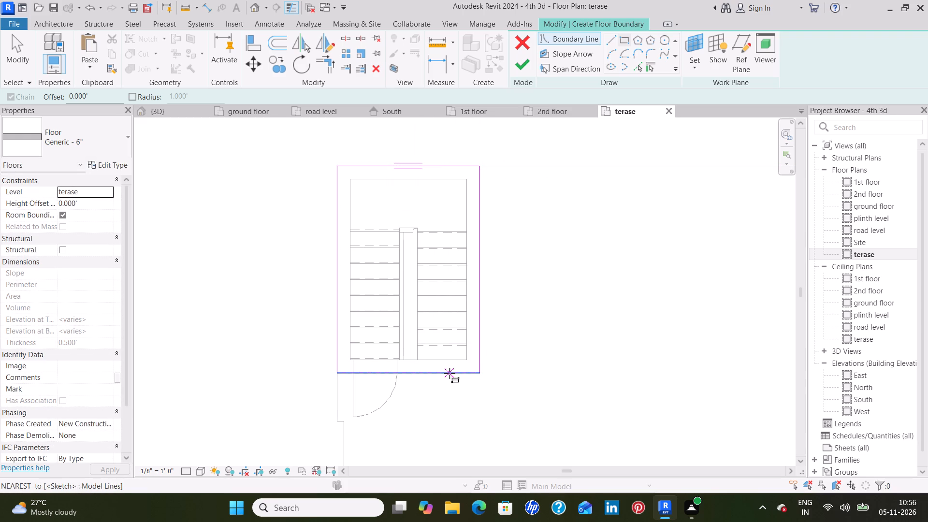
pyautogui.press('Escape')
# Move the south edge of the floor boundary outward over the door, to 2' from the south stair wall's centreline.
pyautogui.click(449, 372)
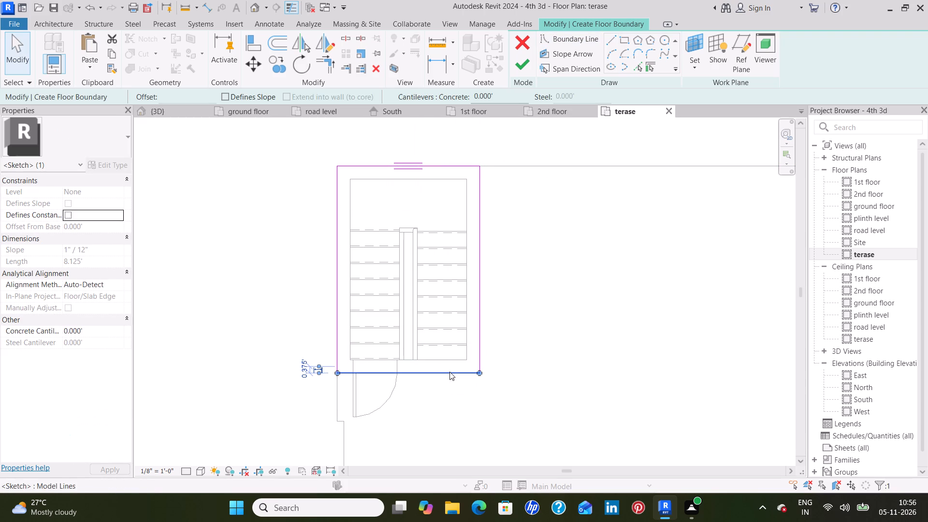
pyautogui.press('Down')
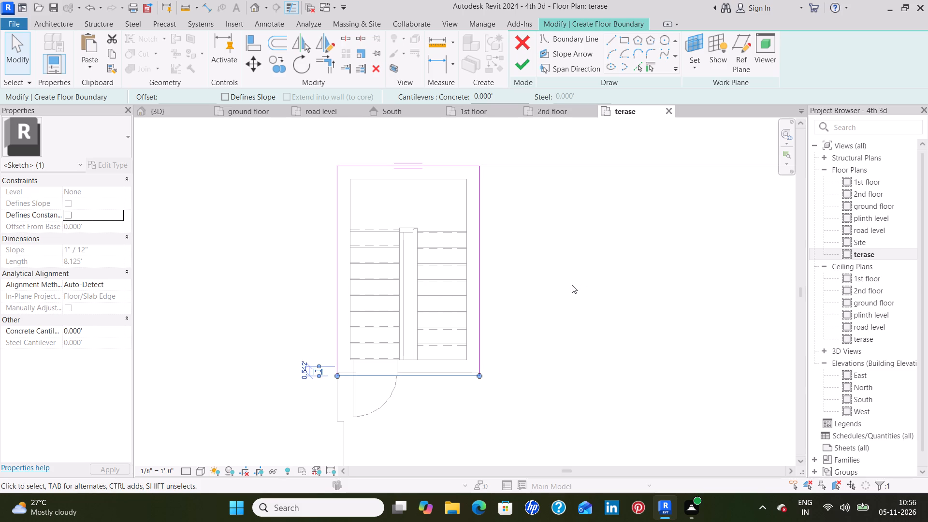
pyautogui.press('Down')
pyautogui.press('Down')
pyautogui.press('Down')
pyautogui.press('Down')
pyautogui.press('Down')
pyautogui.press('Down')
pyautogui.press('Down')
pyautogui.press('Down')
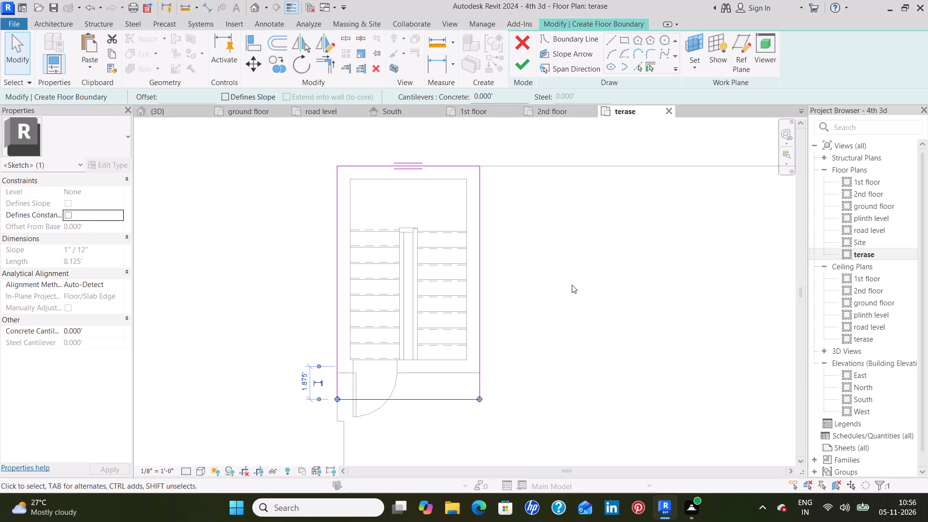
pyautogui.press('Down')
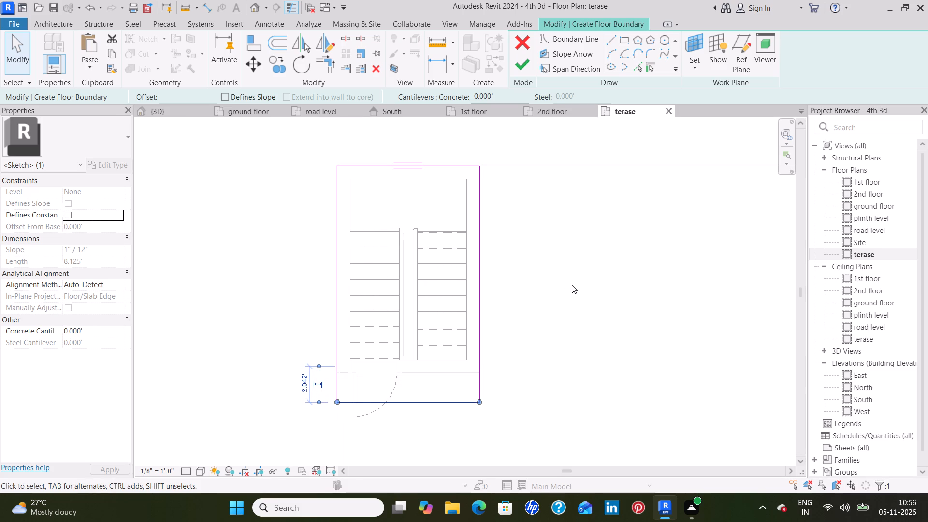
pyautogui.click(303, 387)
pyautogui.press('BackSpace')
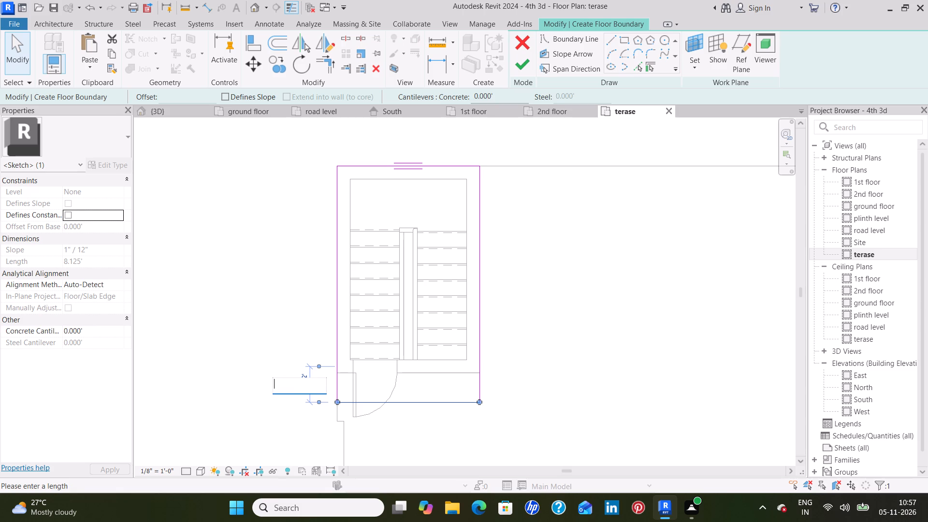
pyautogui.press('2')
pyautogui.press("'")
pyautogui.press('Return')
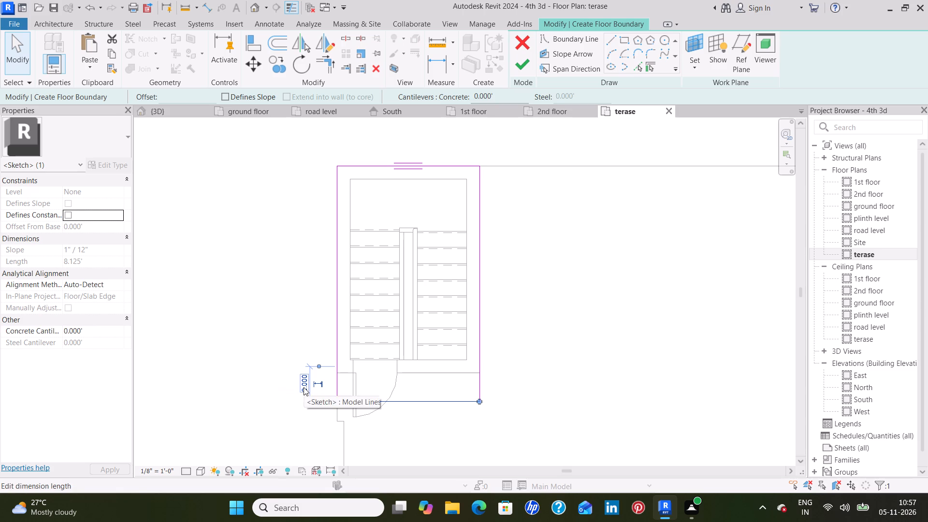
pyautogui.click(535, 308)
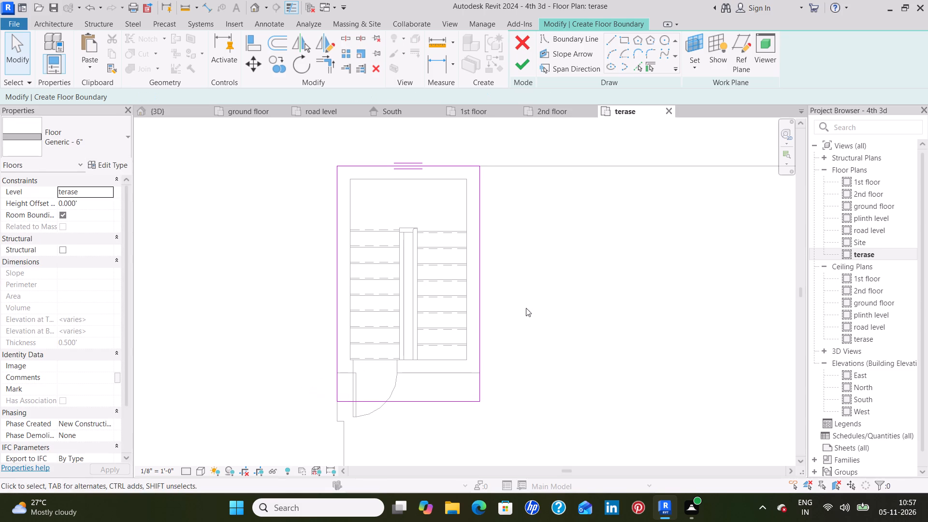
pyautogui.click(479, 319)
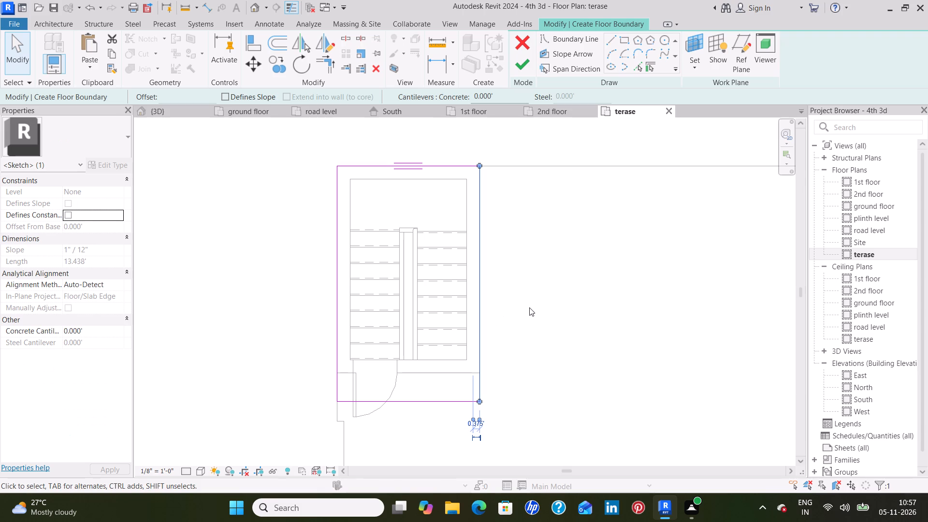
pyautogui.click(529, 307)
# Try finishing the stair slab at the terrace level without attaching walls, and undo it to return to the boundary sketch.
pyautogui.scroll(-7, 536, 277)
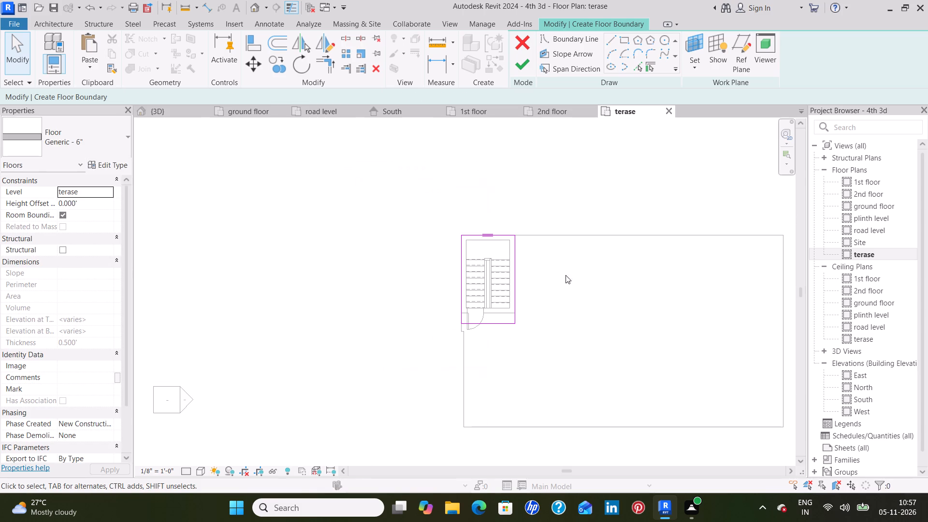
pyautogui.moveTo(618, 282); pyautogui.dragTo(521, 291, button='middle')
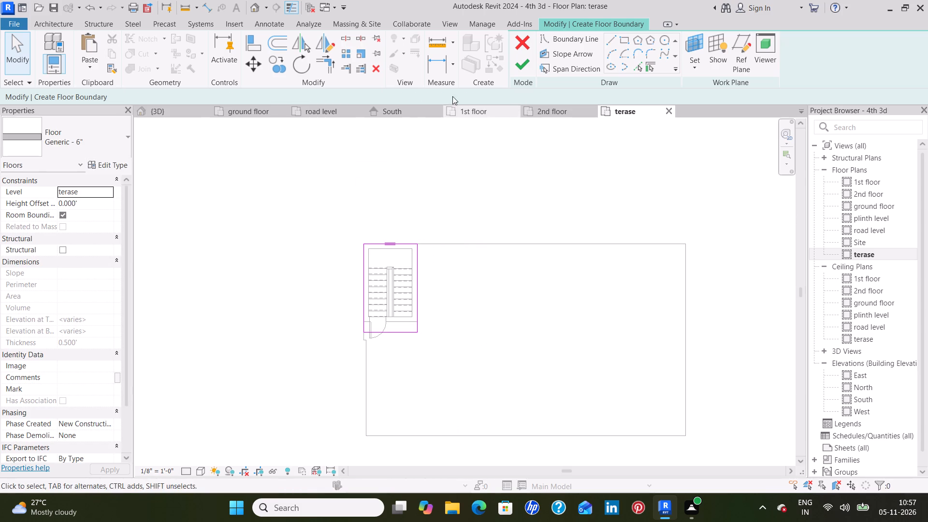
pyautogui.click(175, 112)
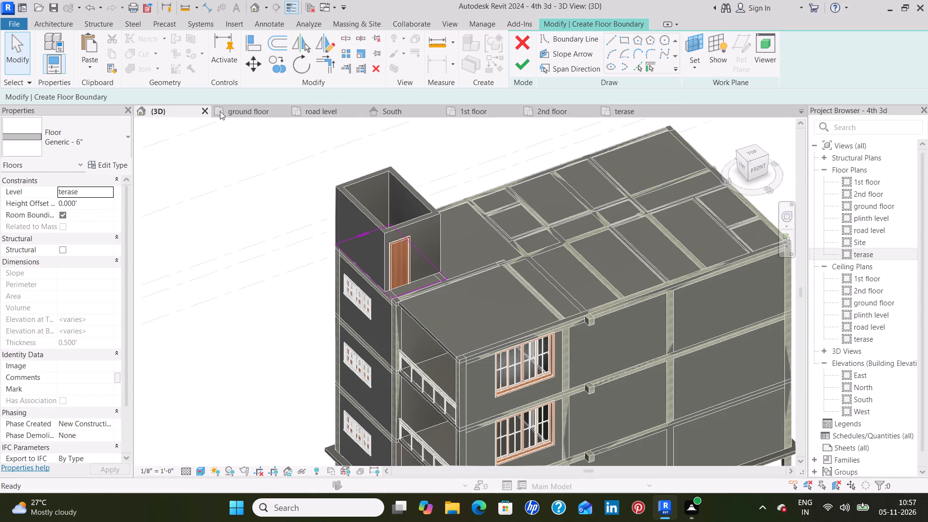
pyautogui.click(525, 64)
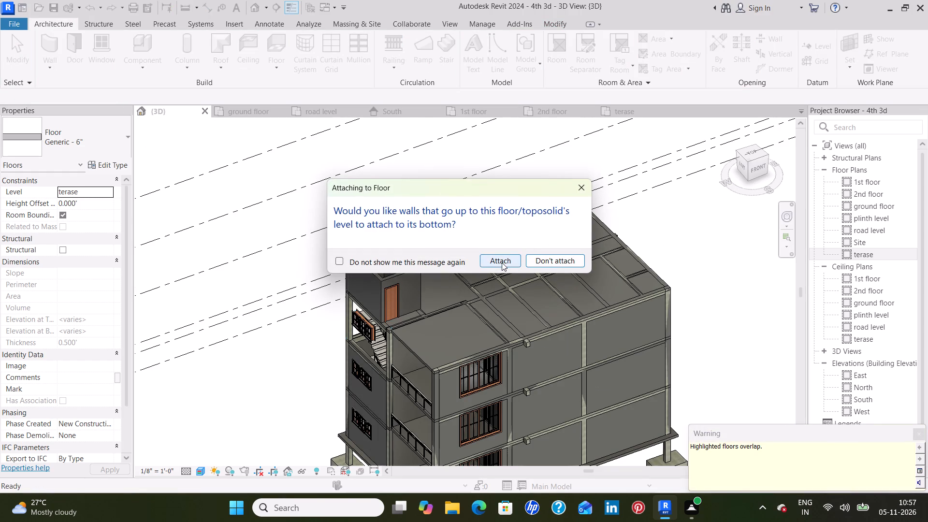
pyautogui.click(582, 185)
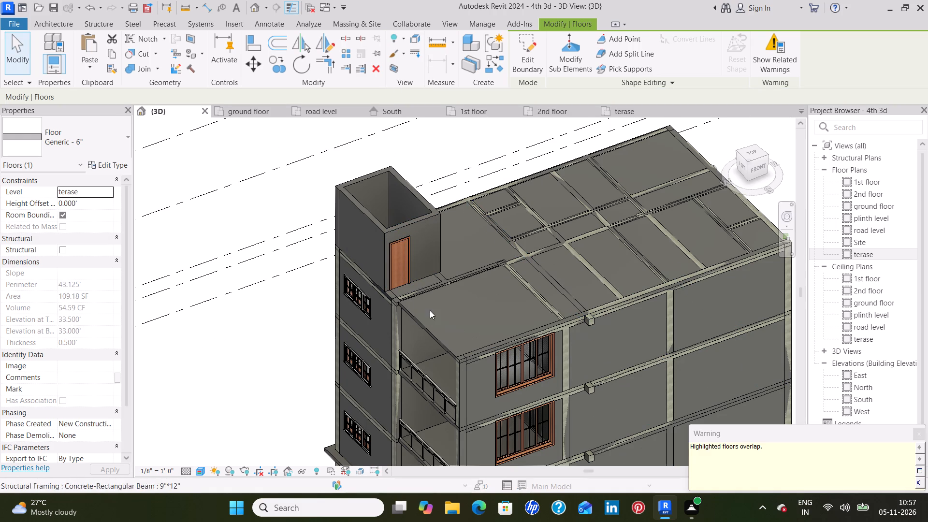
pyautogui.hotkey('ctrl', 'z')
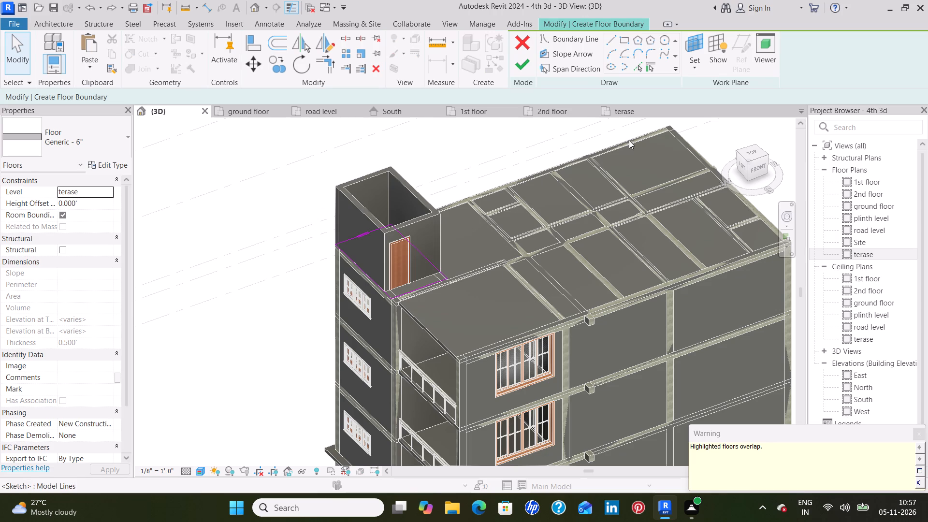
# Set the stair slab's height offset to 9' above the terase level and finish the floor.
pyautogui.click(625, 114)
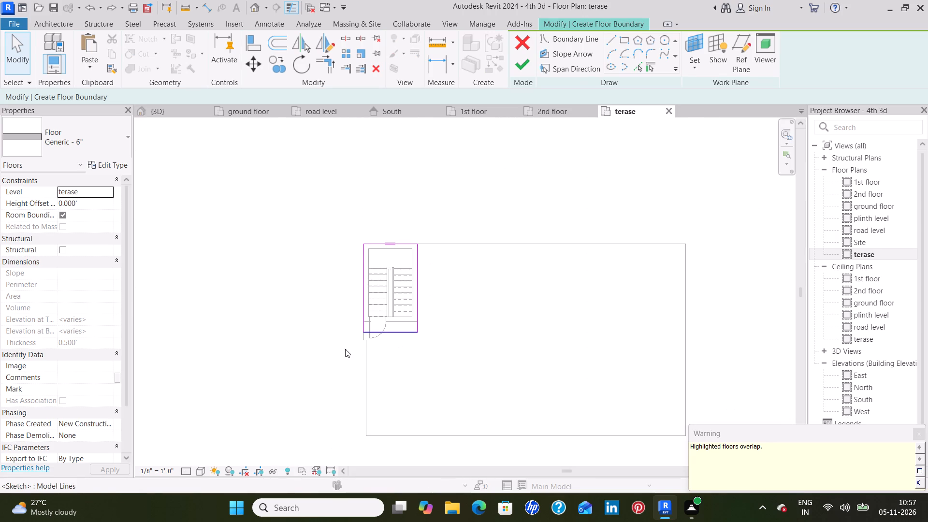
pyautogui.click(97, 203)
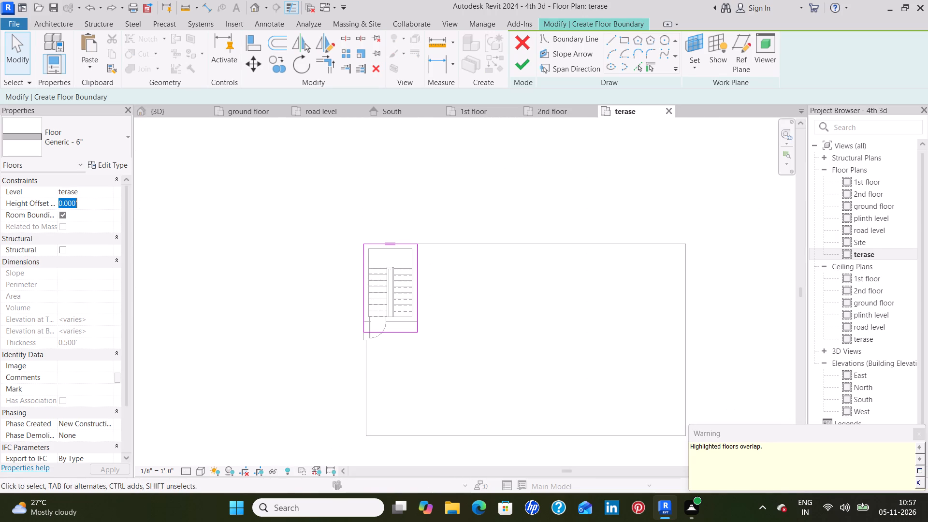
pyautogui.press('BackSpace')
pyautogui.press('9')
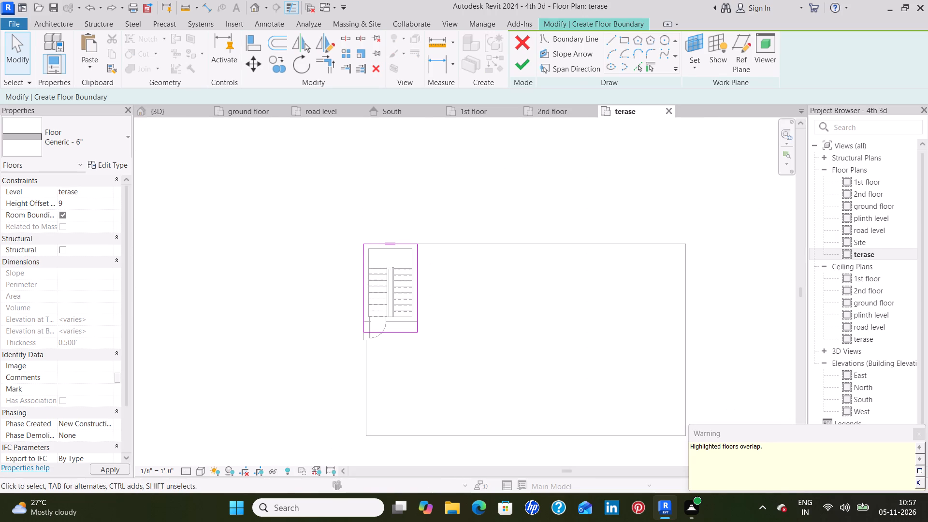
pyautogui.hotkey('shift', '"')
pyautogui.press('Return')
pyautogui.press("'")
pyautogui.press('BackSpace')
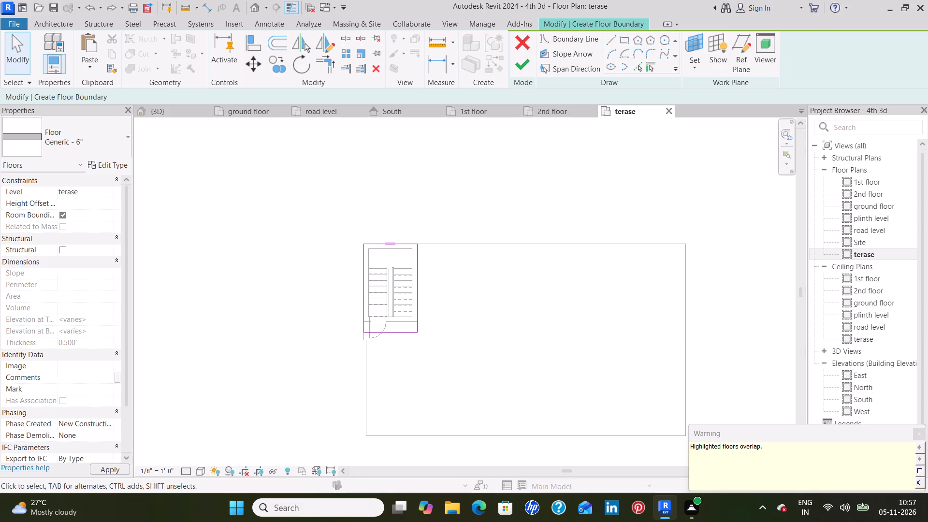
pyautogui.write("9'")
pyautogui.click(118, 468)
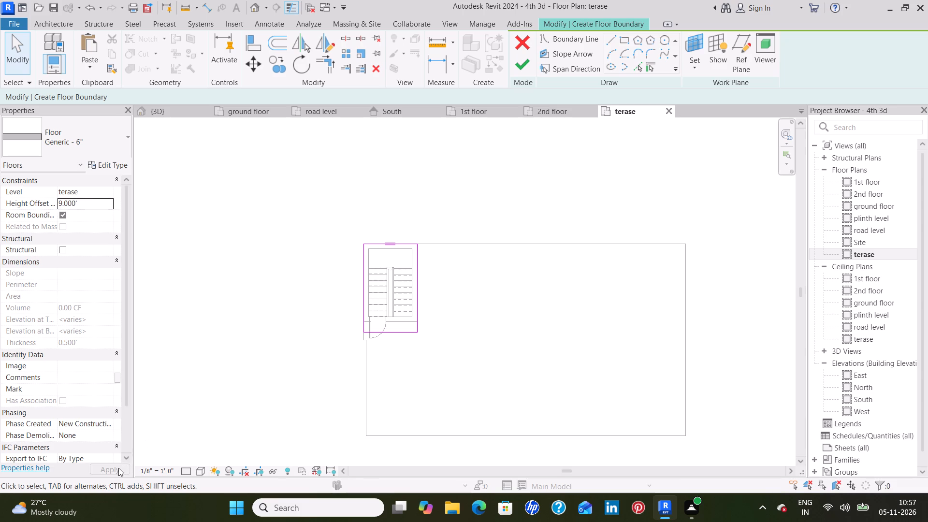
pyautogui.click(268, 416)
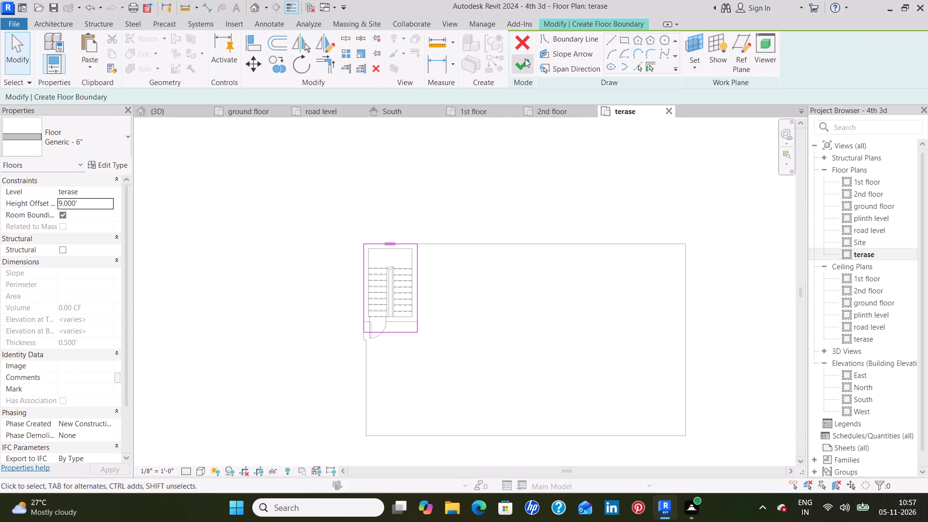
pyautogui.click(525, 58)
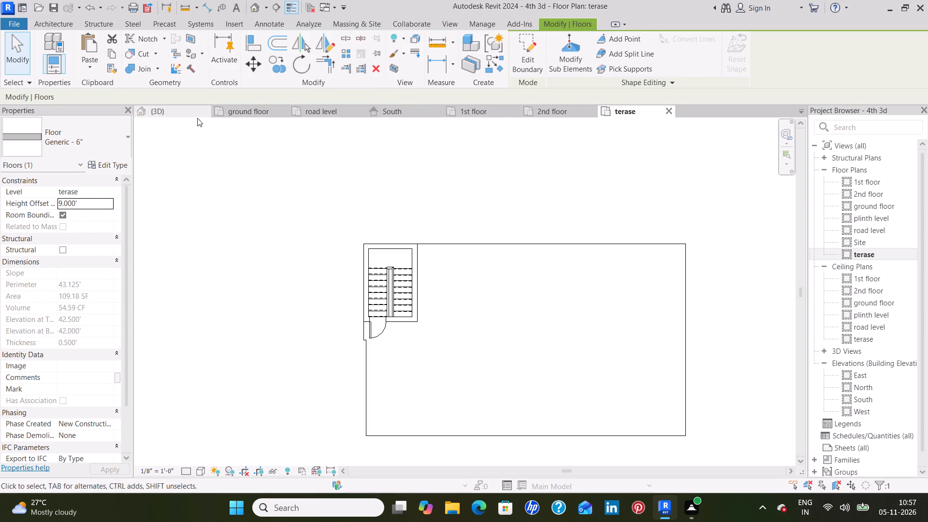
# Examine the stair enclosure, its door and the overhanging roof slab in 3D from several sides.
pyautogui.click(171, 113)
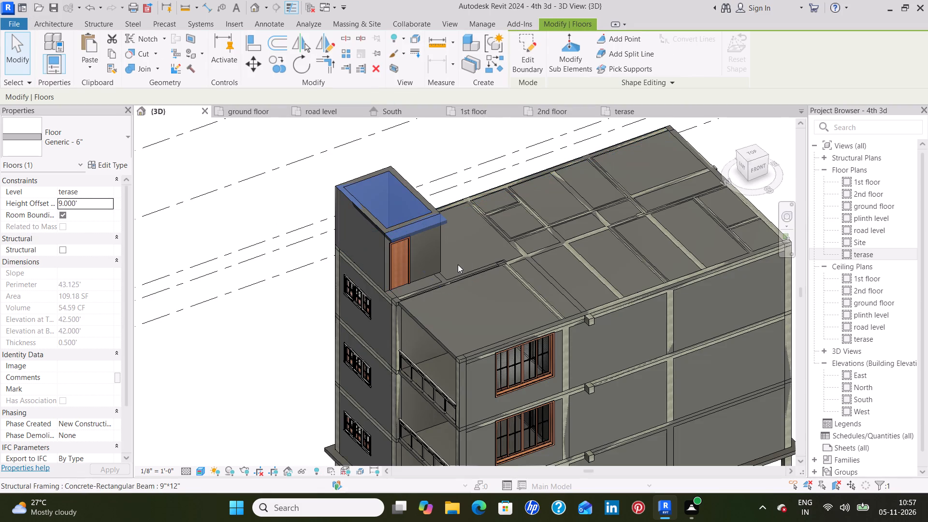
pyautogui.click(471, 239)
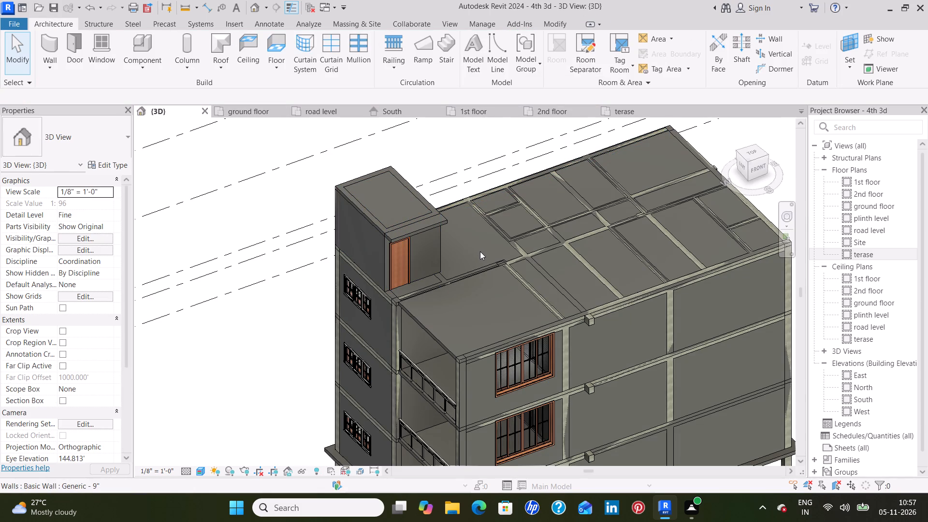
pyautogui.keyDown('shift'); pyautogui.moveTo(483, 252); pyautogui.dragTo(466, 171, button='middle'); pyautogui.keyUp('shift')
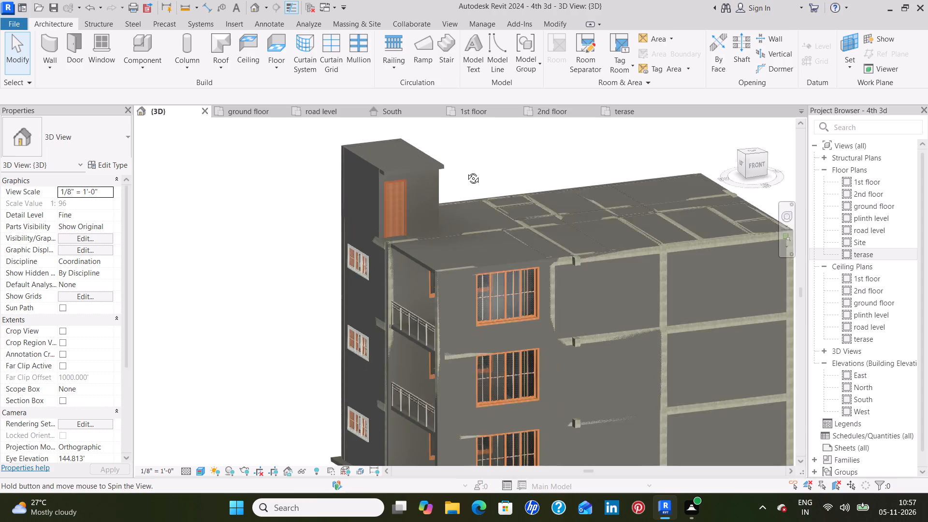
pyautogui.keyDown('shift'); pyautogui.moveTo(466, 171); pyautogui.dragTo(582, 182, button='middle'); pyautogui.keyUp('shift')
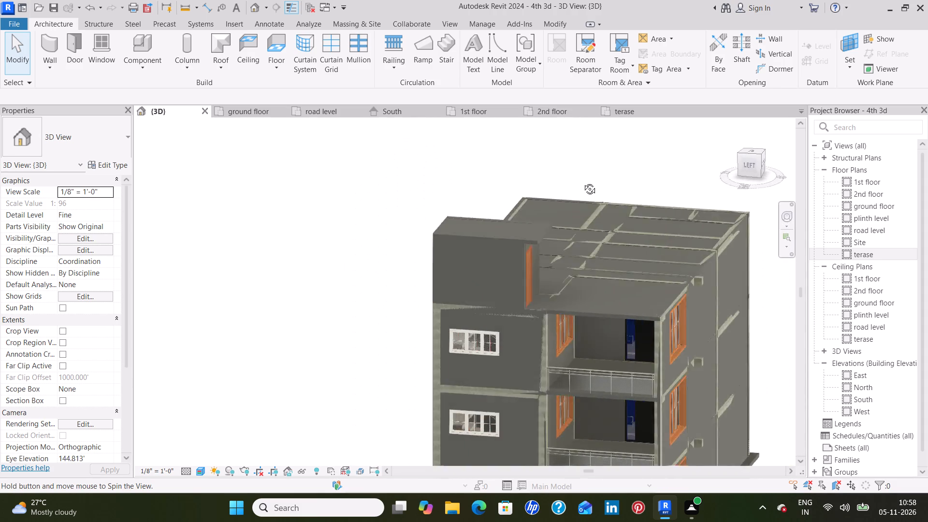
pyautogui.keyDown('shift'); pyautogui.moveTo(582, 182); pyautogui.dragTo(432, 195, button='middle'); pyautogui.keyUp('shift')
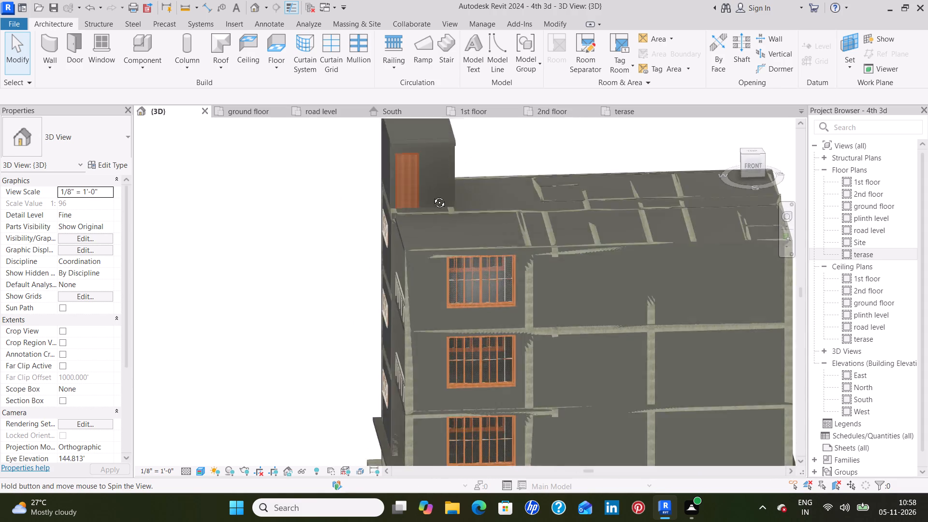
pyautogui.keyDown('shift'); pyautogui.moveTo(432, 195); pyautogui.dragTo(448, 179, button='middle'); pyautogui.keyUp('shift')
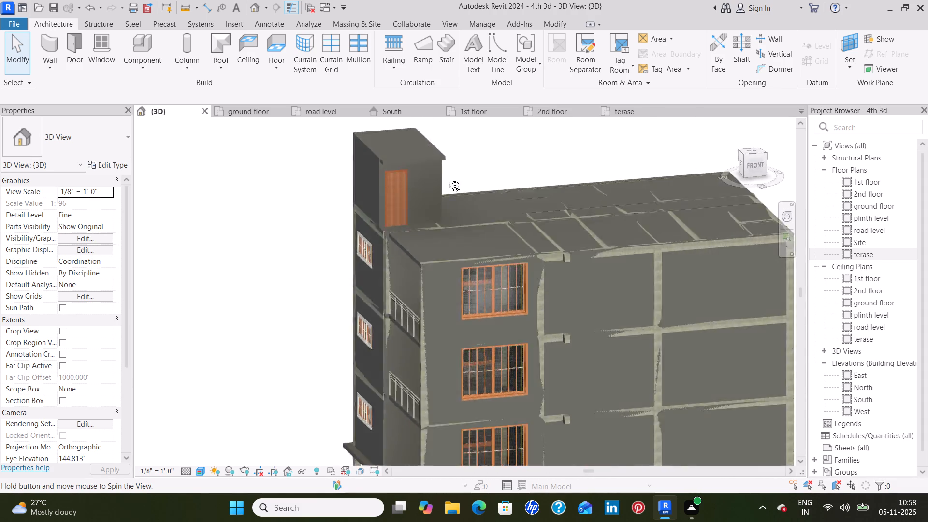
pyautogui.keyDown('shift'); pyautogui.moveTo(448, 179); pyautogui.dragTo(487, 265, button='middle'); pyautogui.keyUp('shift')
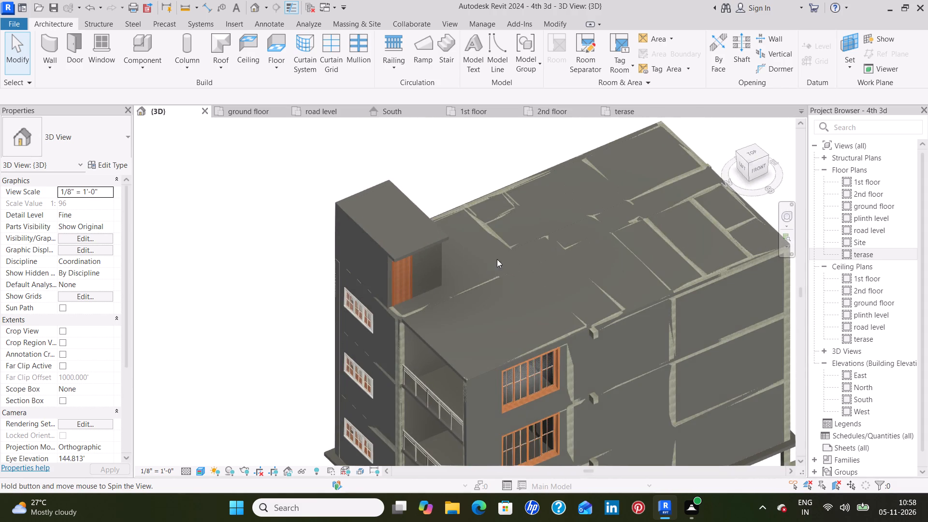
pyautogui.moveTo(574, 189); pyautogui.dragTo(426, 229, button='middle')
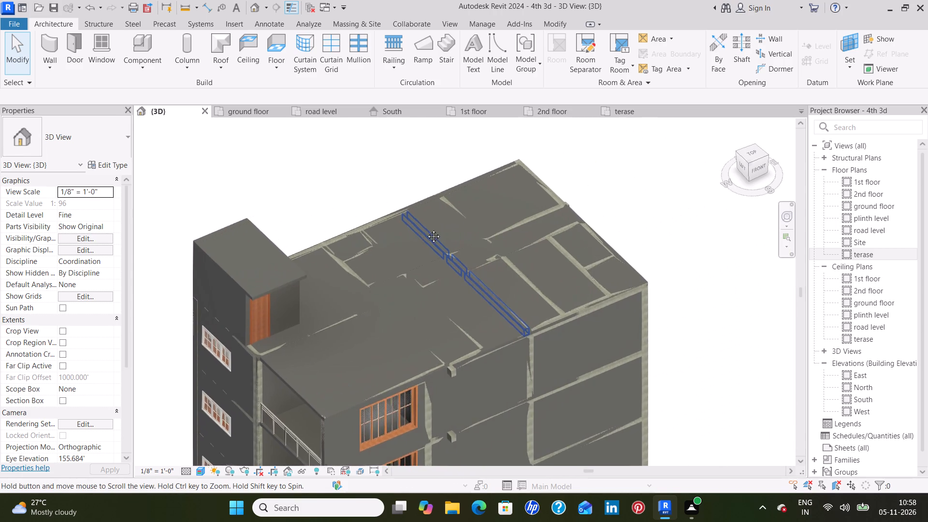
pyautogui.moveTo(426, 229); pyautogui.dragTo(425, 229, button='middle')
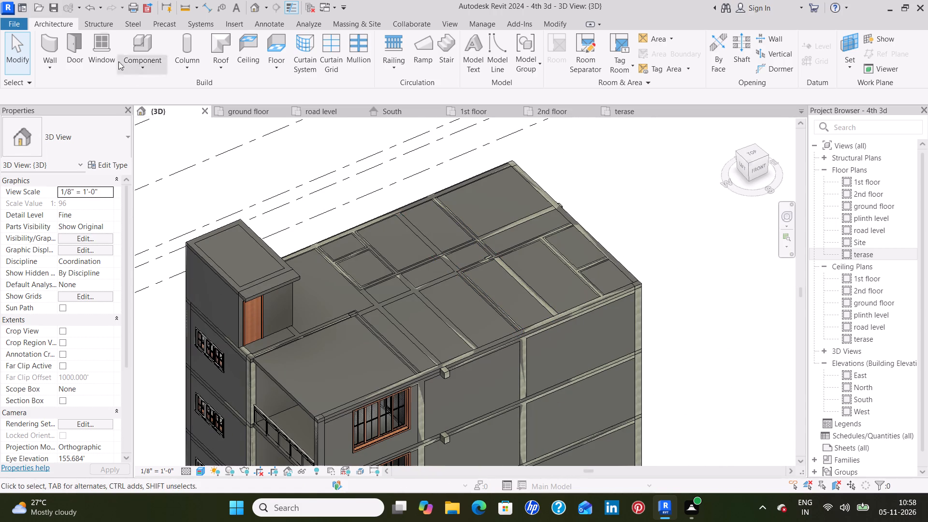
# On the terase plan, draw a Generic - 9" parapet wall, 4' high, about 41.1' along the north edge from the stair enclosure to the northeast corner.
pyautogui.click(50, 51)
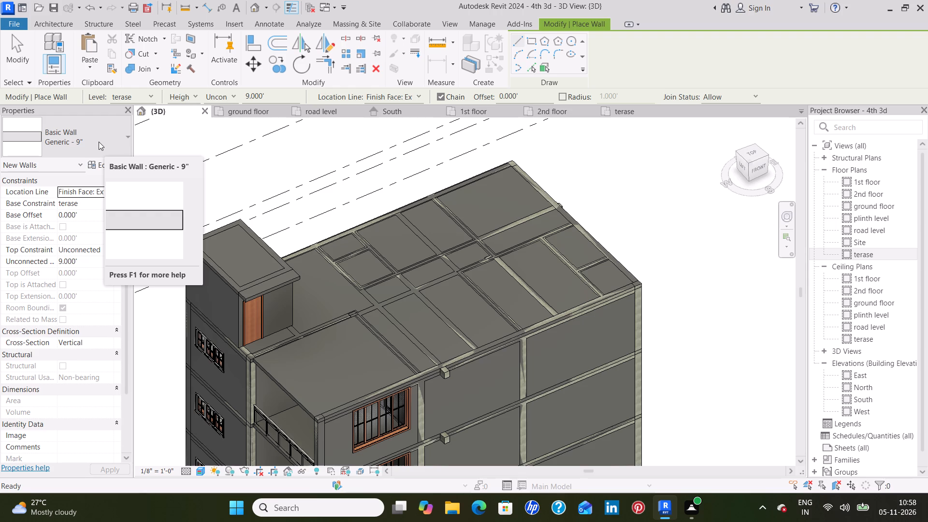
pyautogui.click(99, 142)
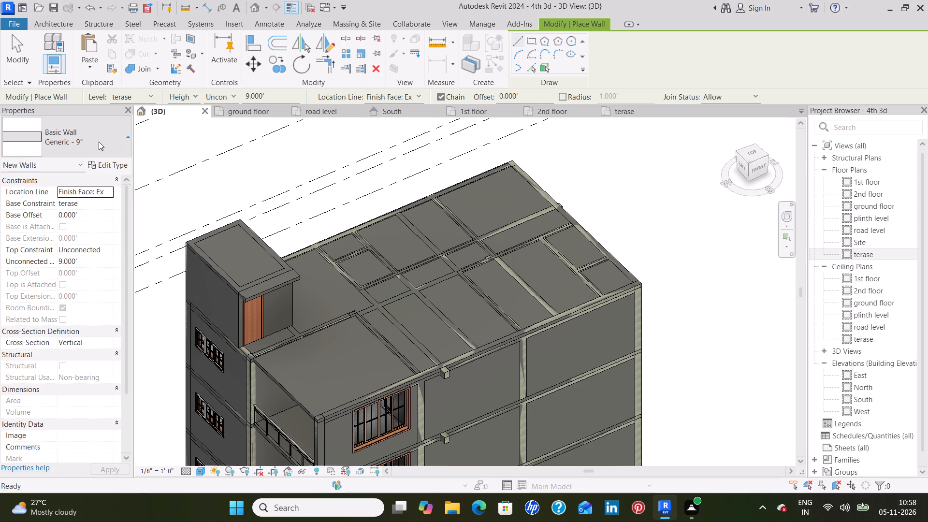
pyautogui.click(89, 190)
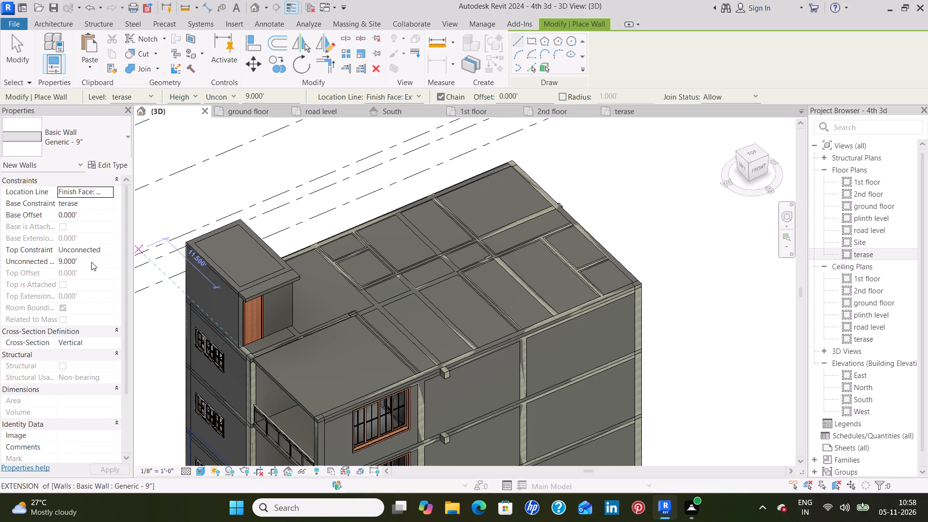
pyautogui.click(91, 262)
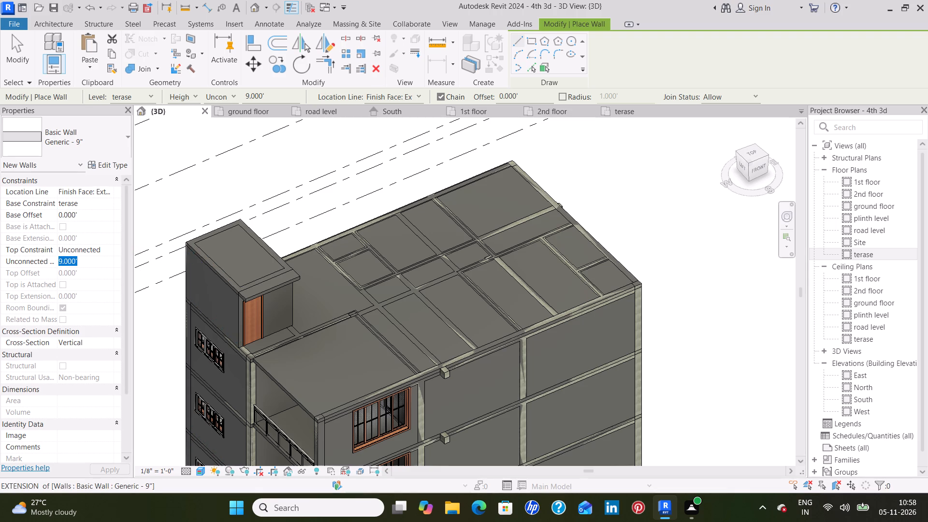
pyautogui.press('BackSpace')
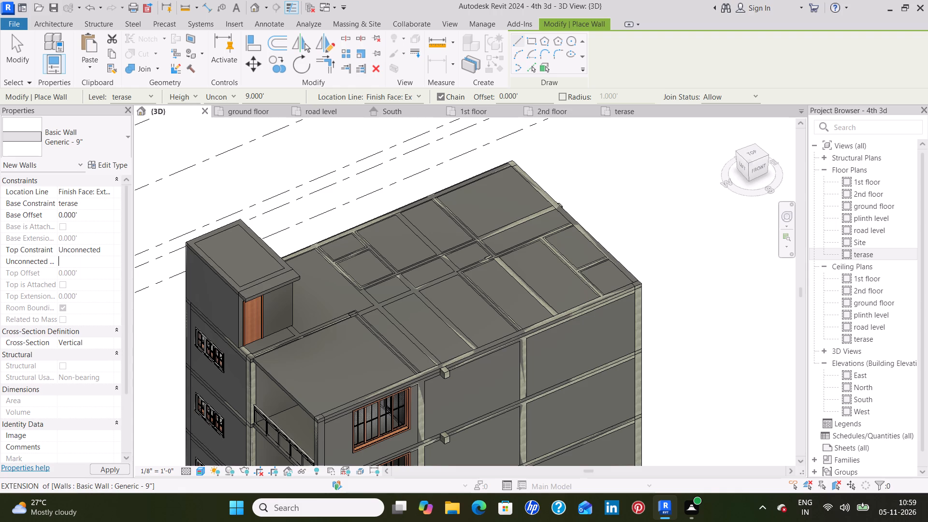
pyautogui.write("4'")
pyautogui.click(110, 467)
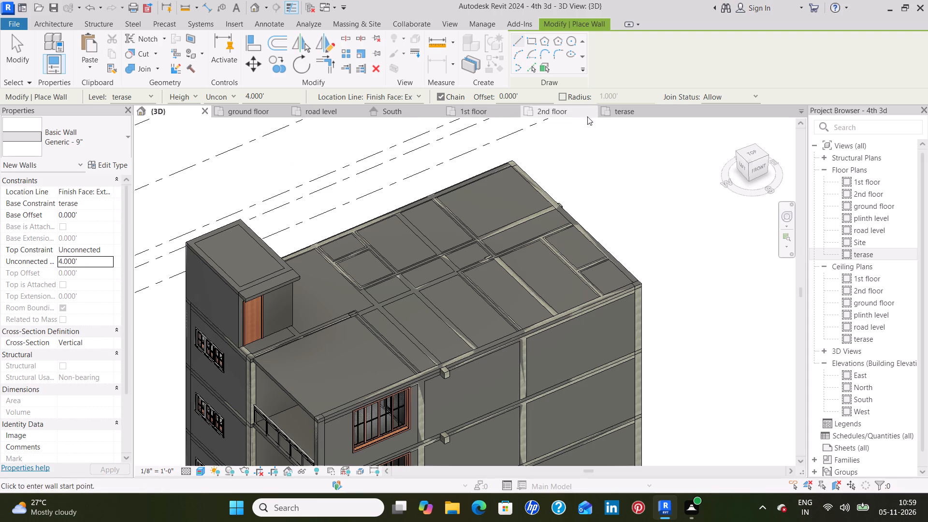
pyautogui.click(634, 114)
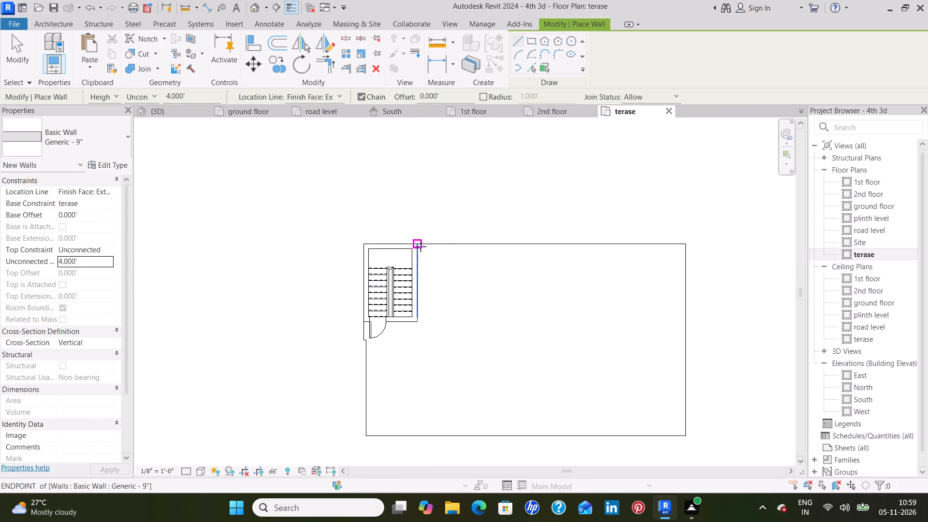
pyautogui.scroll(6, 418, 245)
pyautogui.click(417, 244)
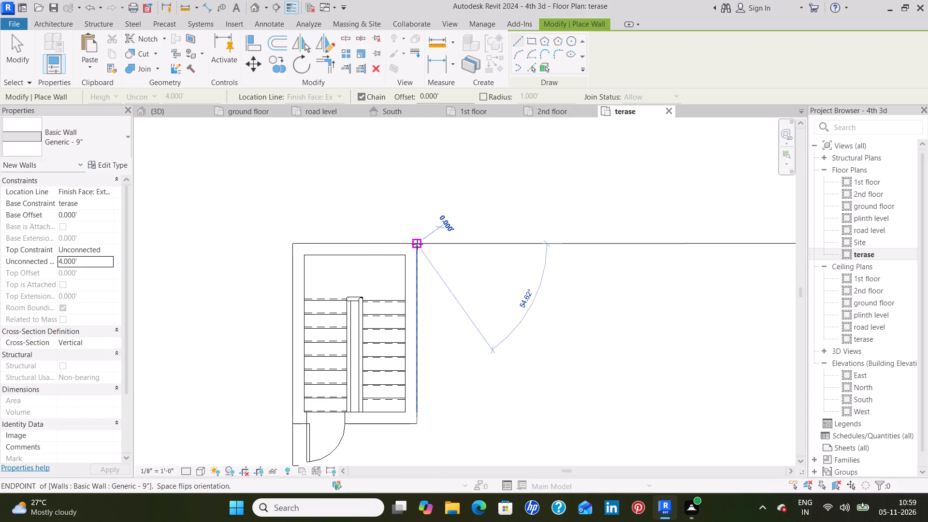
pyautogui.moveTo(699, 246); pyautogui.dragTo(318, 259, button='middle')
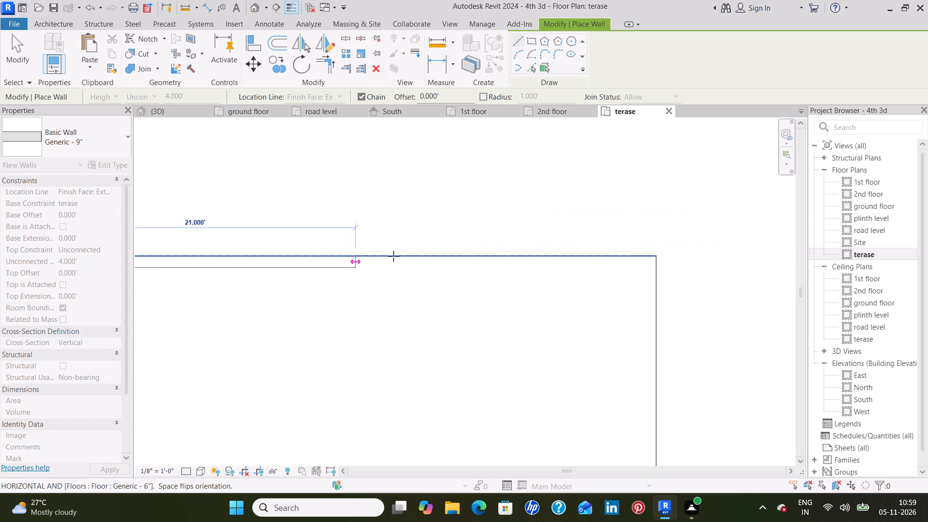
pyautogui.click(657, 255)
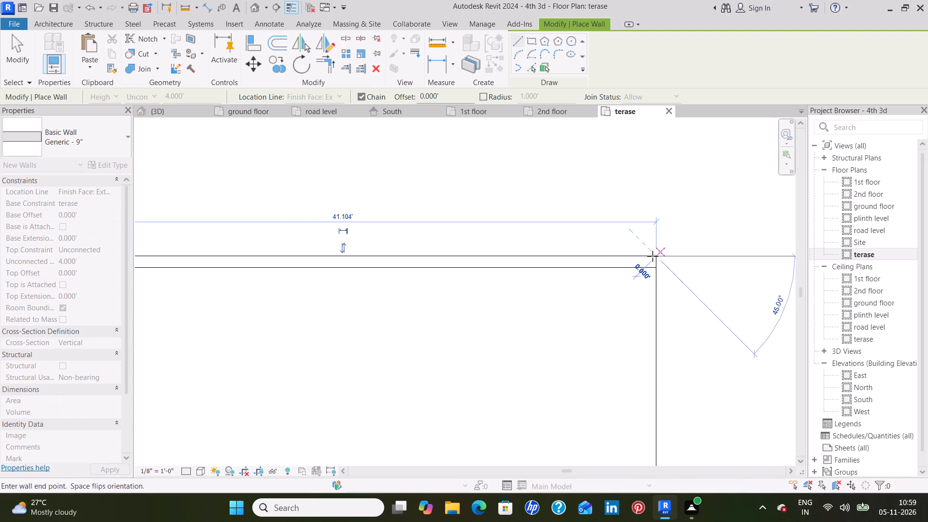
# Continue the 4' parapet wall down the terrace's east edge and along its south edge to the southwest corner.
pyautogui.moveTo(663, 425); pyautogui.dragTo(612, 218, button='middle')
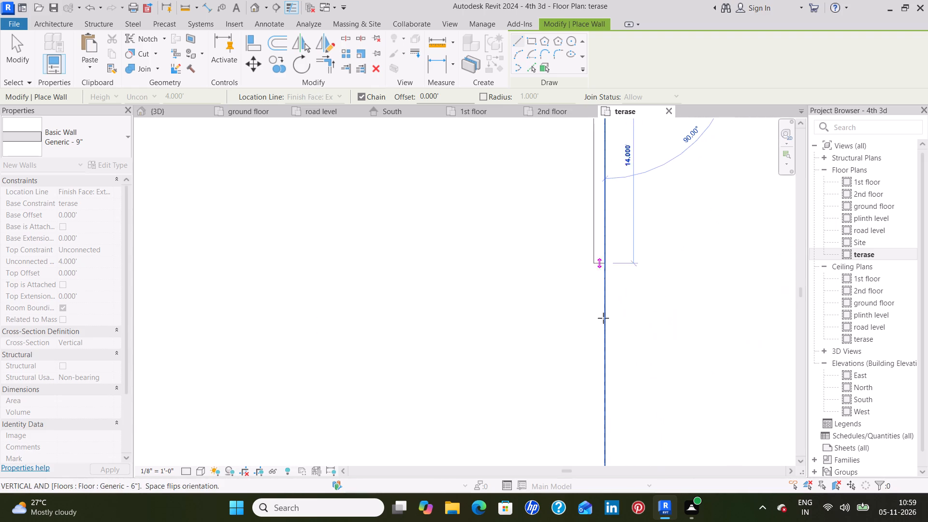
pyautogui.moveTo(602, 417); pyautogui.dragTo(593, 246, button='middle')
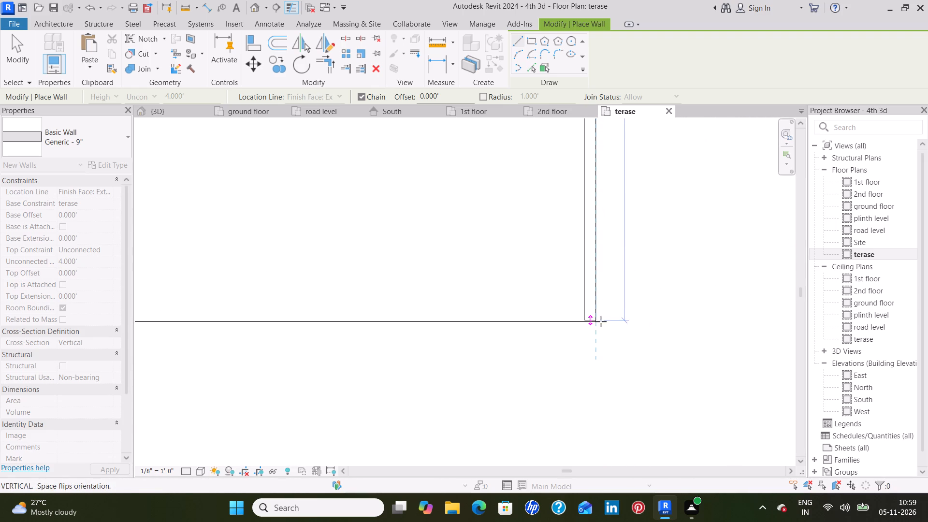
pyautogui.click(597, 321)
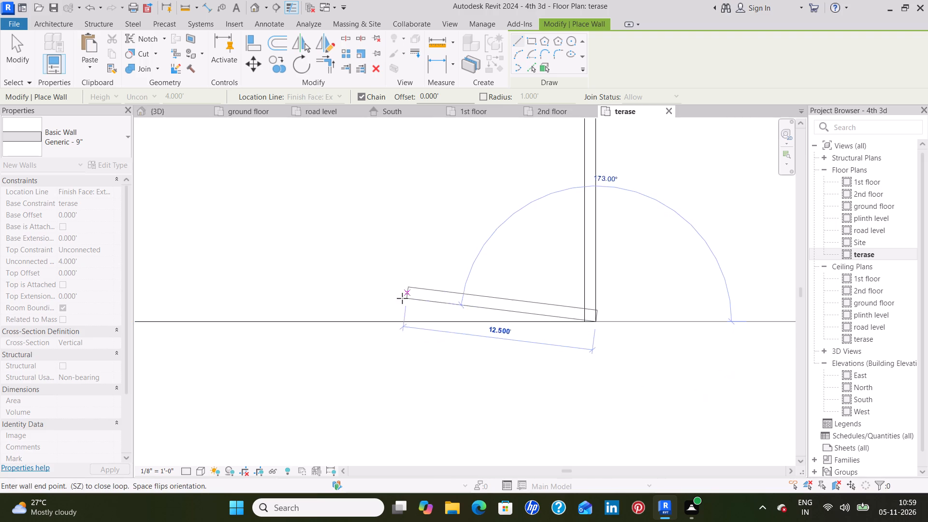
pyautogui.moveTo(362, 309); pyautogui.dragTo(594, 284, button='middle')
pyautogui.scroll(-4, 563, 292)
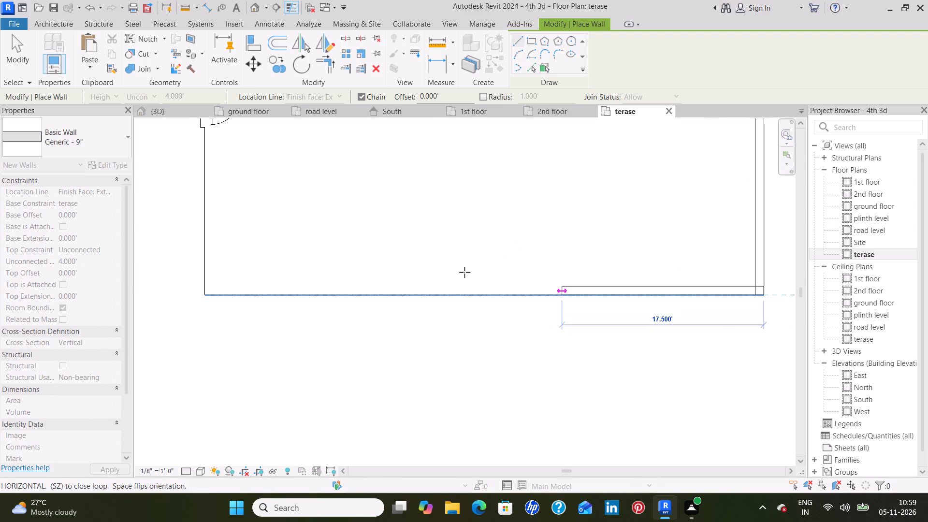
pyautogui.moveTo(314, 275); pyautogui.dragTo(421, 298, button='middle')
pyautogui.scroll(3, 406, 305)
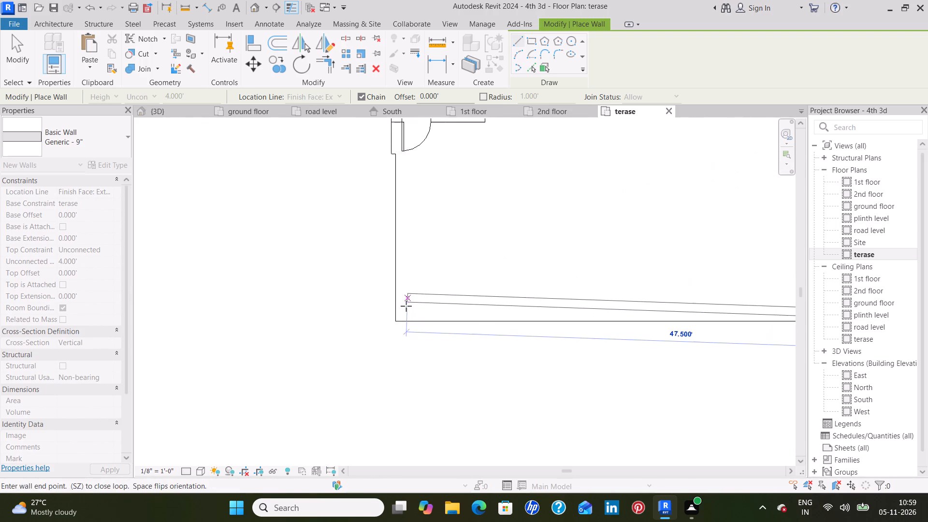
pyautogui.scroll(4, 402, 309)
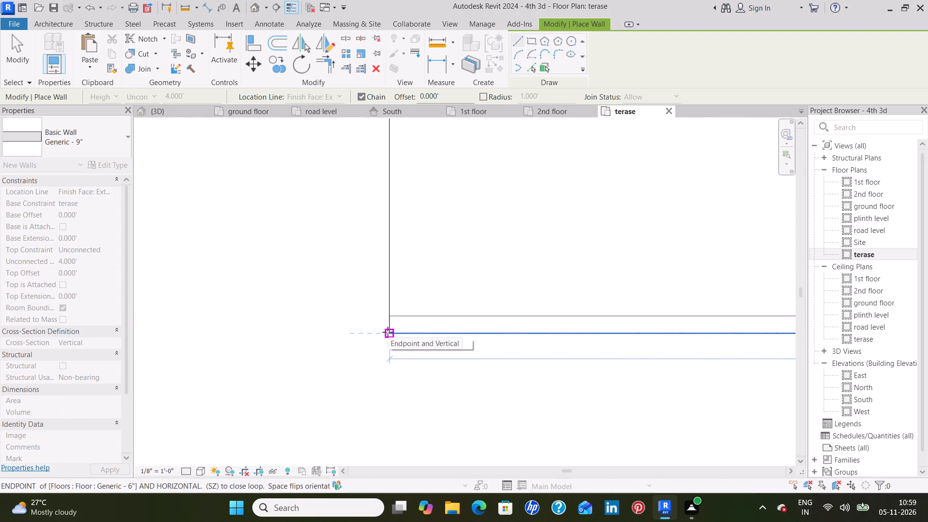
pyautogui.click(388, 332)
# Continue the parapet wall up the terrace's west edge to the slab's jog below the stair door.
pyautogui.moveTo(394, 157); pyautogui.dragTo(388, 345, button='middle')
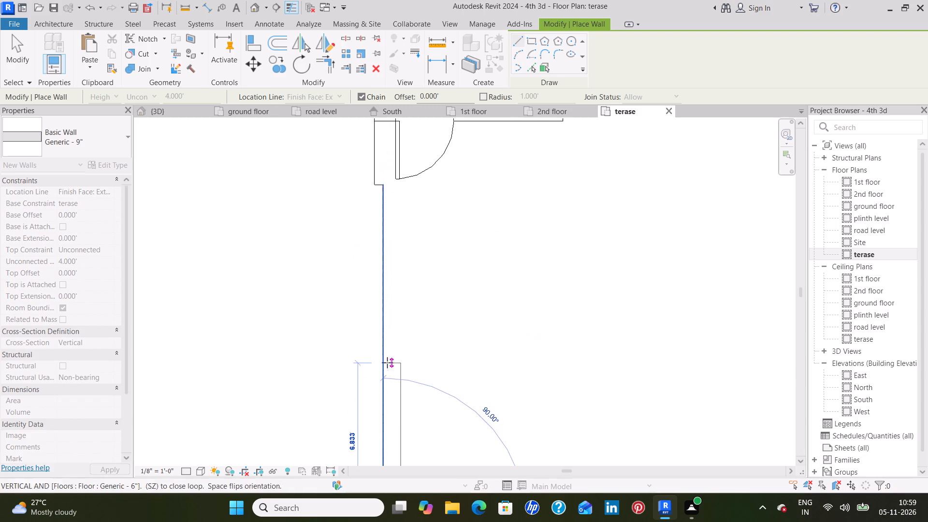
pyautogui.moveTo(386, 189); pyautogui.dragTo(391, 368, button='middle')
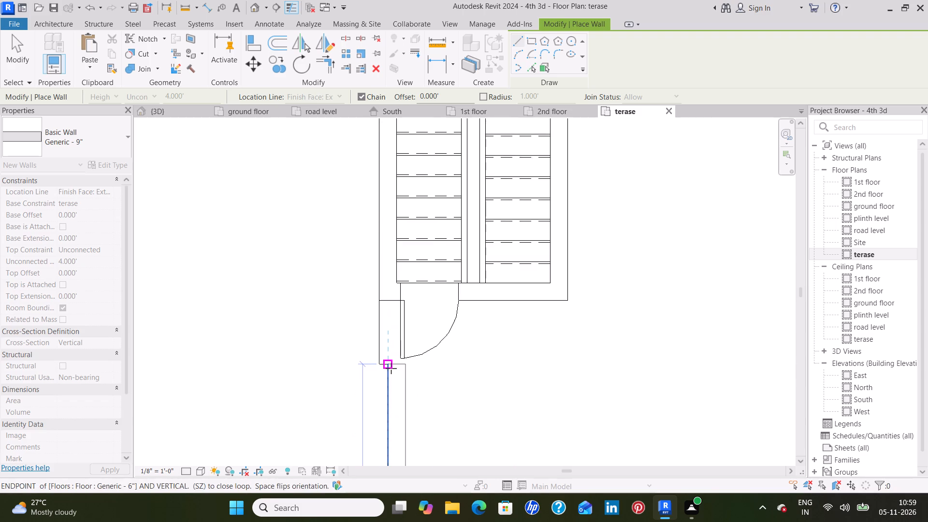
pyautogui.scroll(7, 391, 368)
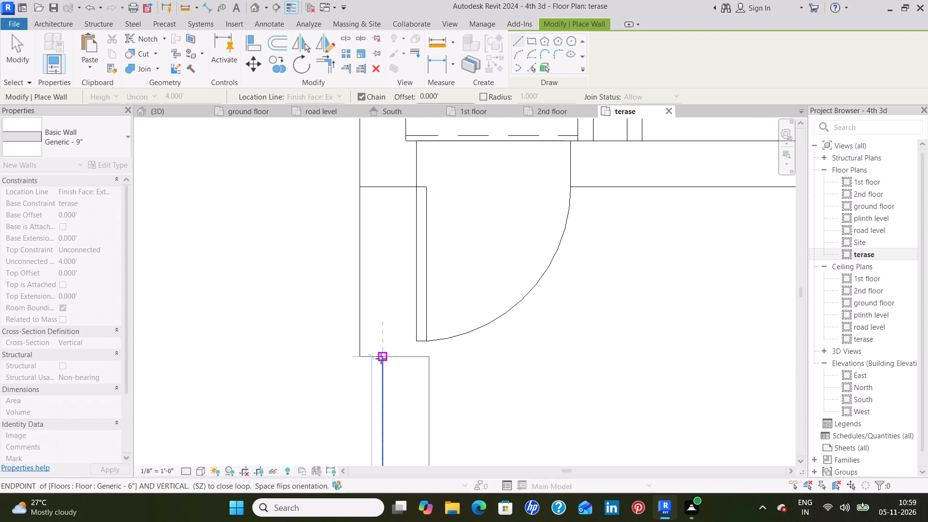
pyautogui.click(383, 357)
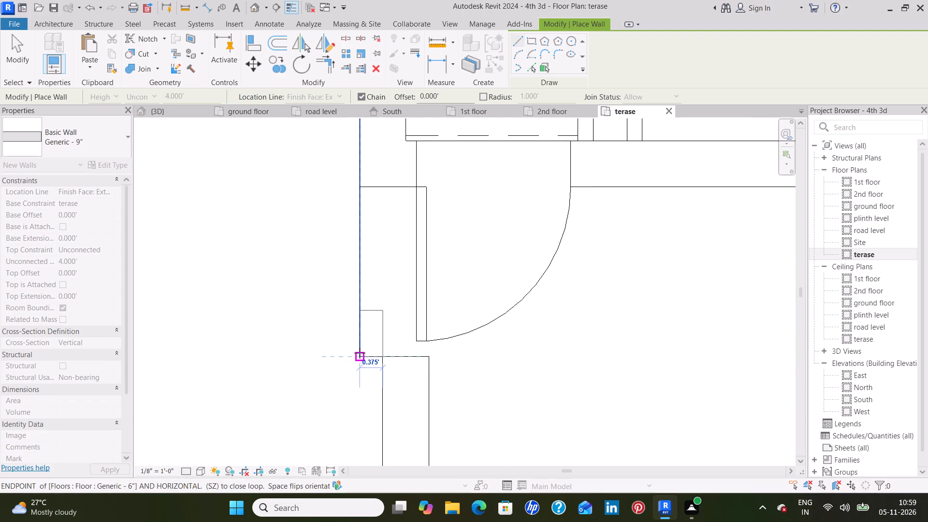
# Draw a short parapet wall across the slab's jog and a 2.75' wall up to the stair enclosure's southwest corner.
pyautogui.press('Escape')
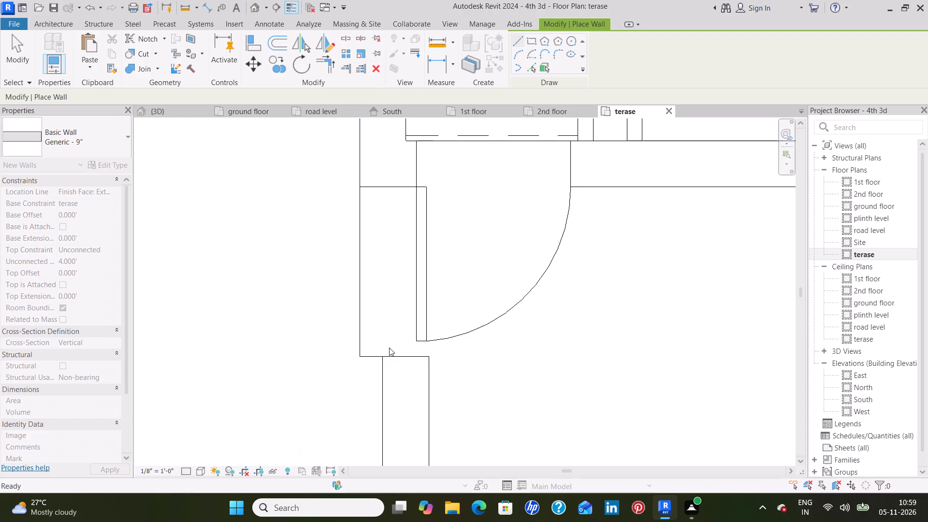
pyautogui.click(429, 358)
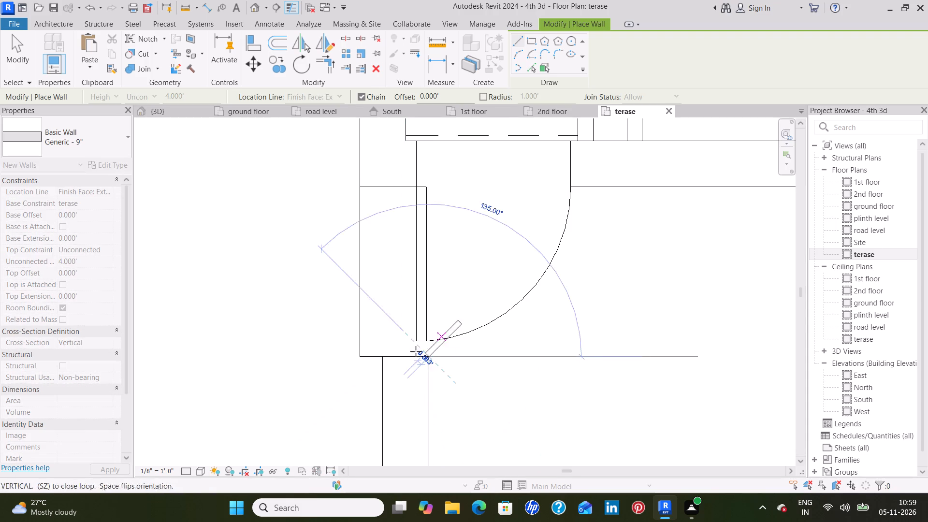
pyautogui.click(359, 352)
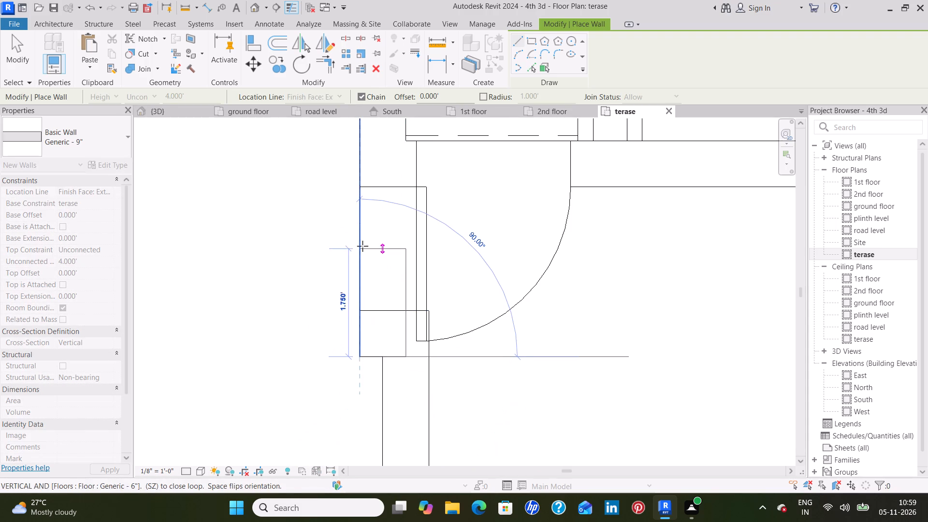
pyautogui.click(357, 188)
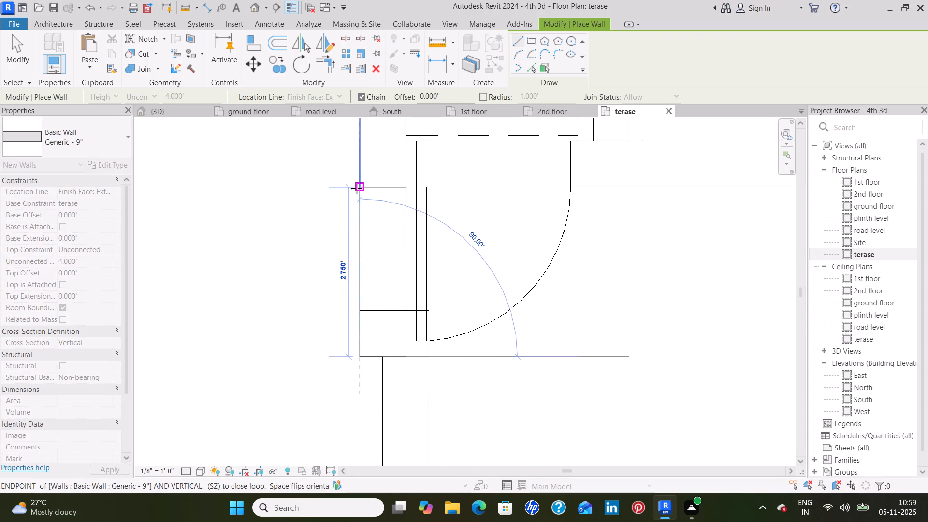
pyautogui.press('Escape')
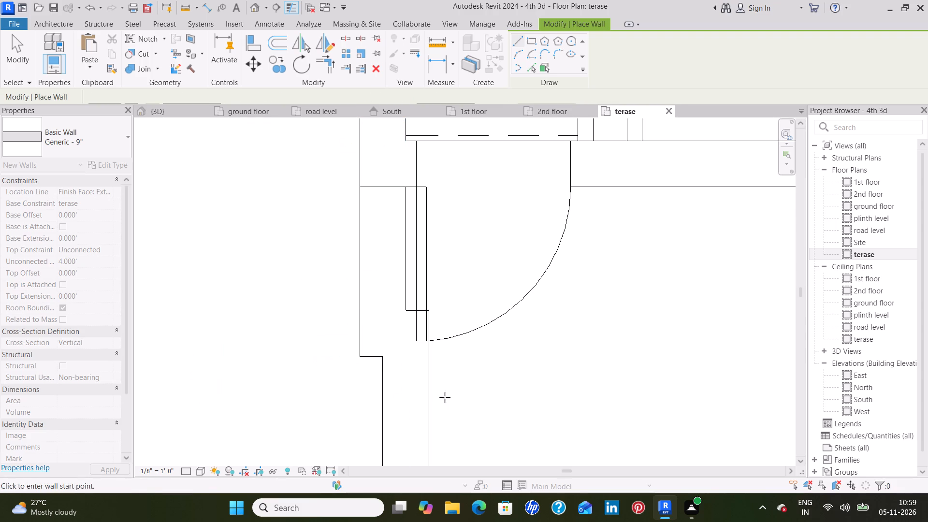
# Examine the terrace parapet and the building's west and south faces in the 3D view.
pyautogui.press('Escape')
pyautogui.scroll(-4, 547, 354)
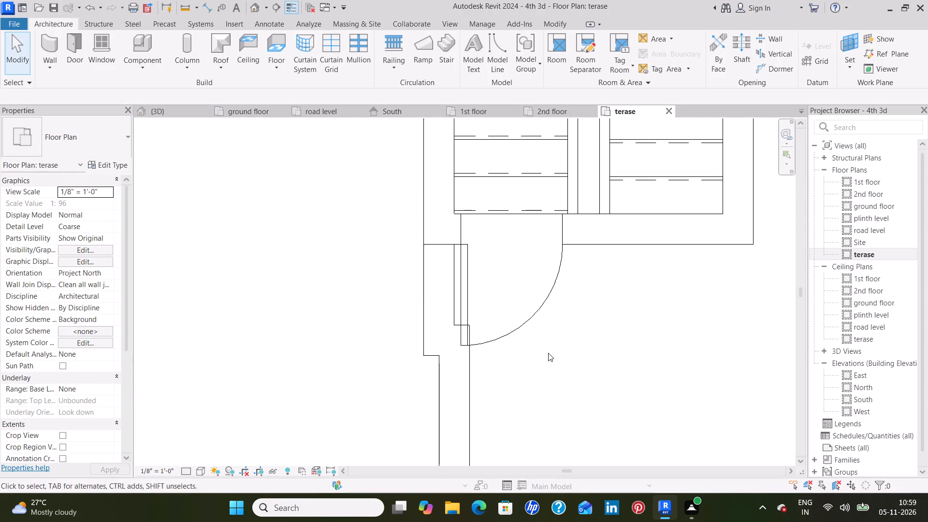
pyautogui.scroll(-1, 572, 343)
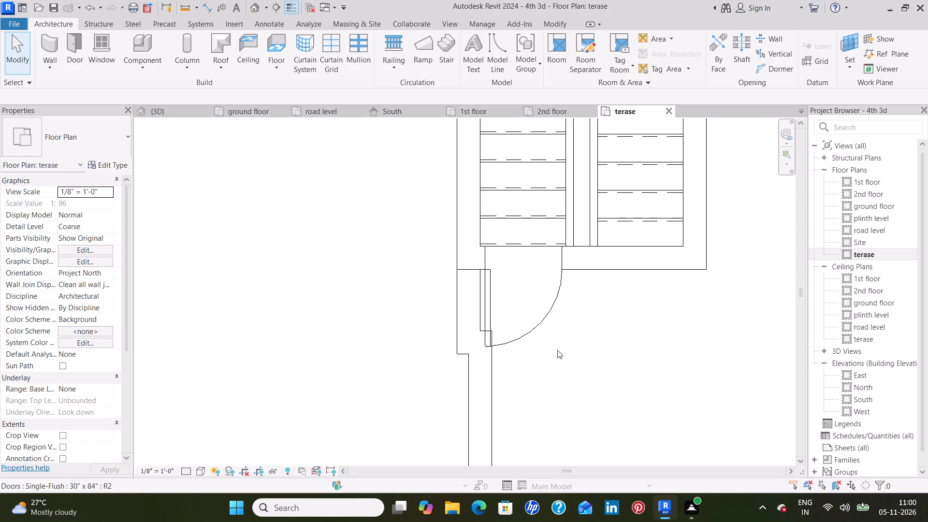
pyautogui.scroll(-8, 631, 341)
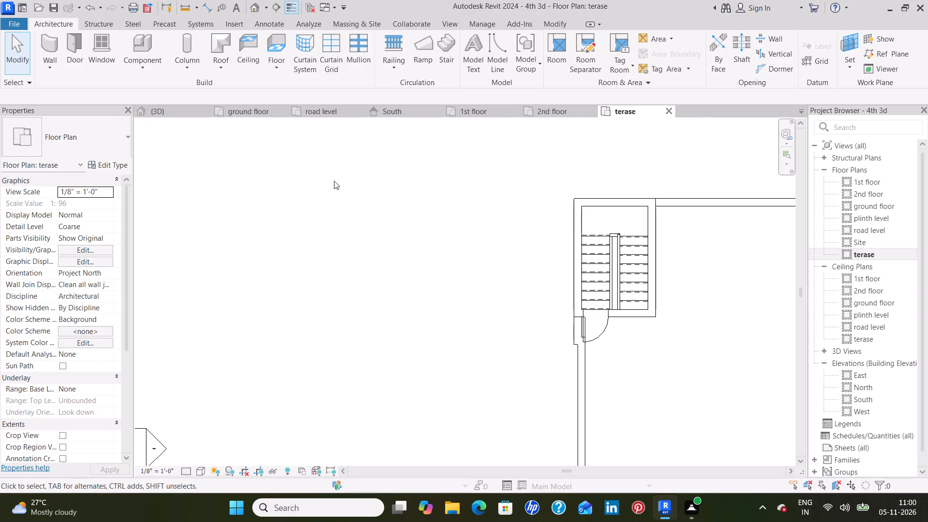
pyautogui.click(186, 115)
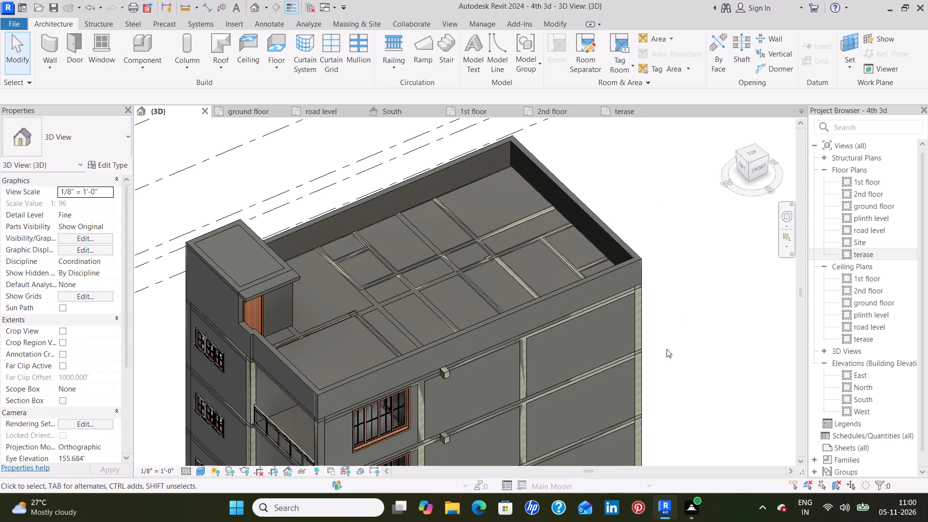
pyautogui.keyDown('shift'); pyautogui.moveTo(709, 340); pyautogui.dragTo(753, 273, button='middle'); pyautogui.keyUp('shift')
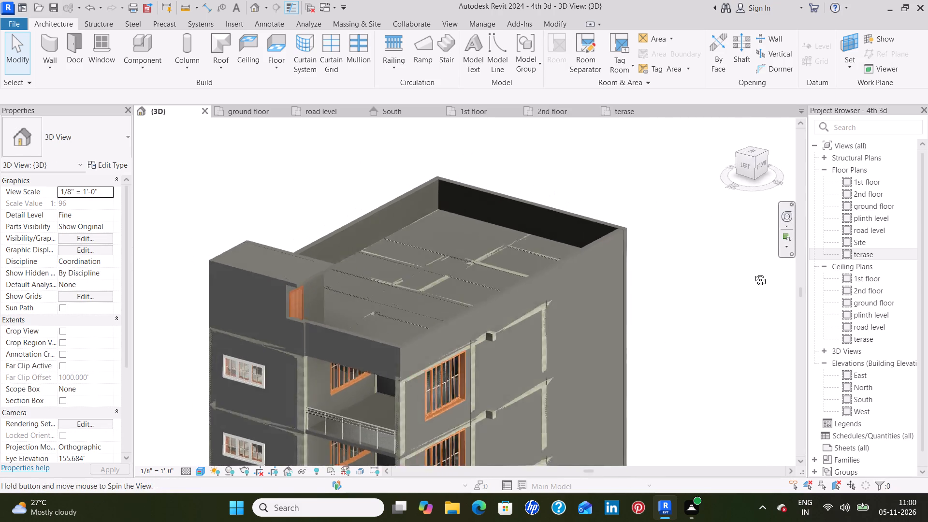
pyautogui.keyDown('shift'); pyautogui.moveTo(753, 273); pyautogui.dragTo(760, 261, button='middle'); pyautogui.keyUp('shift')
pyautogui.moveTo(672, 340); pyautogui.dragTo(716, 278, button='middle')
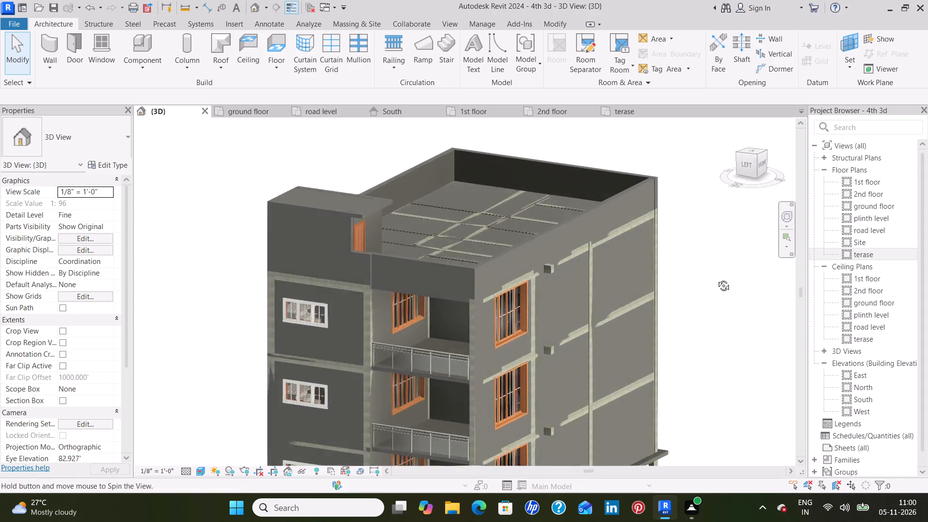
pyautogui.moveTo(716, 278); pyautogui.dragTo(719, 269, button='middle')
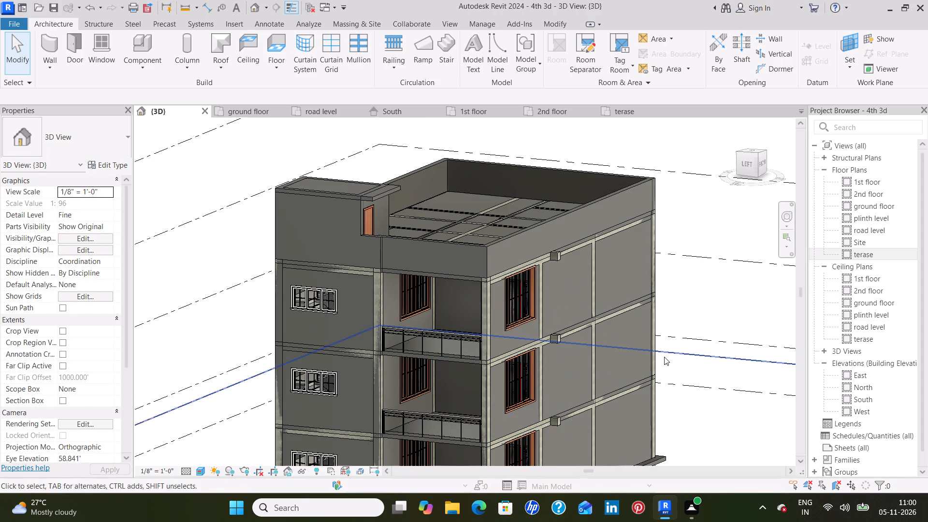
pyautogui.moveTo(723, 287); pyautogui.dragTo(702, 190, button='middle')
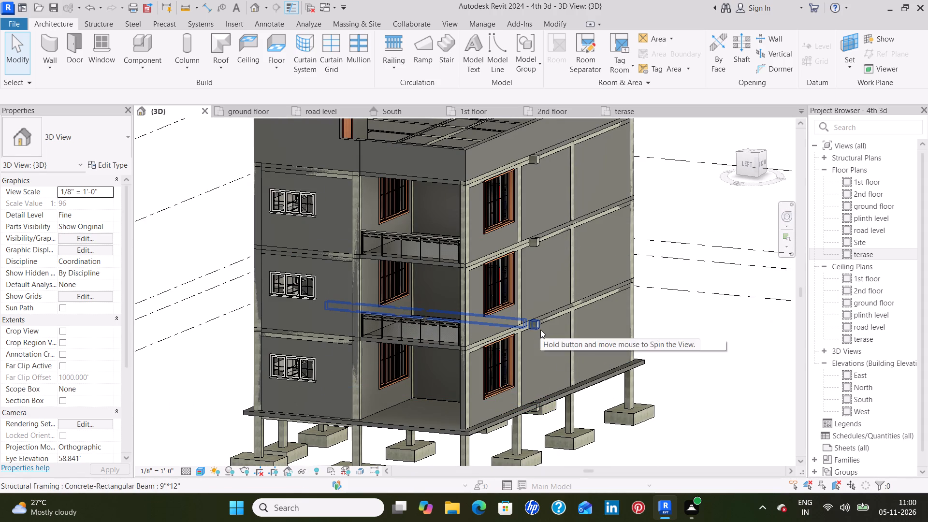
# On the road level plan, shorten the ground floor 9"*12" beam projecting past the south wall back into that wall, about 28.7' long.
pyautogui.click(536, 410)
pyautogui.scroll(7, 550, 403)
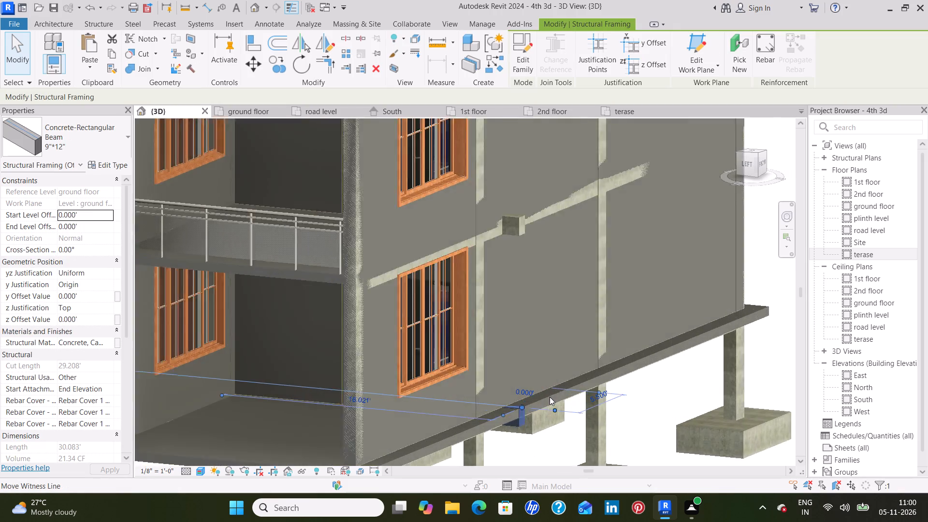
pyautogui.scroll(4, 549, 396)
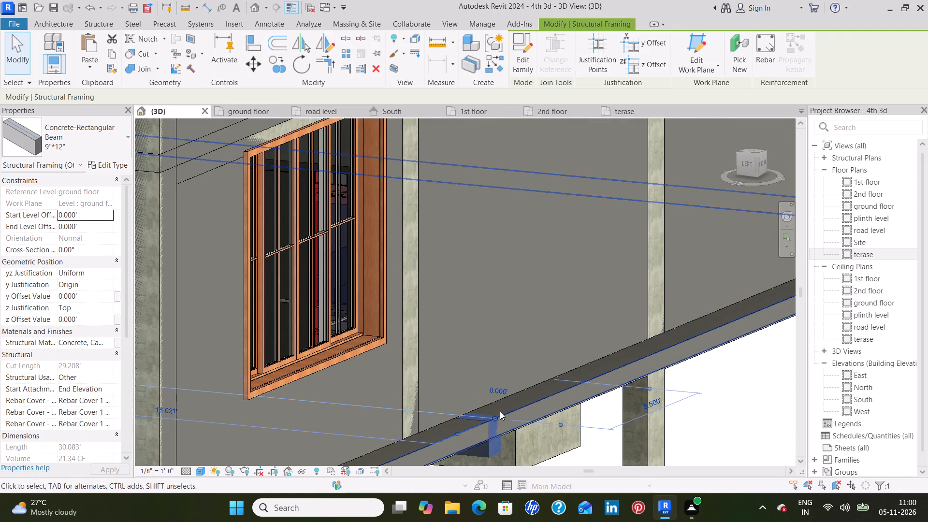
pyautogui.click(248, 110)
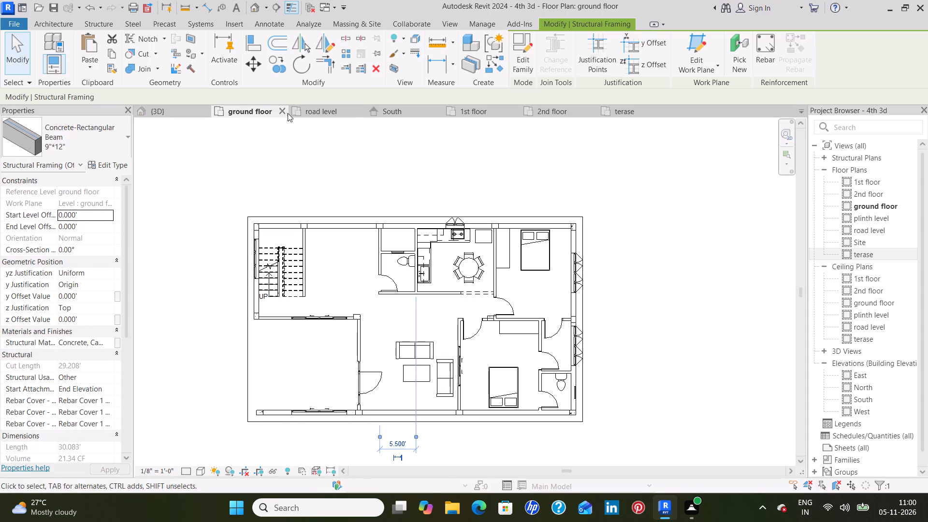
pyautogui.click(318, 109)
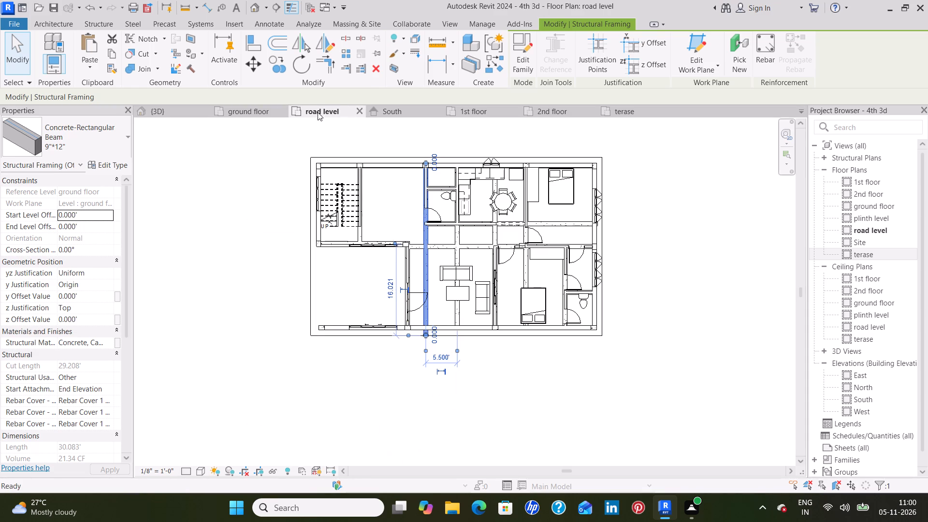
pyautogui.scroll(6, 432, 369)
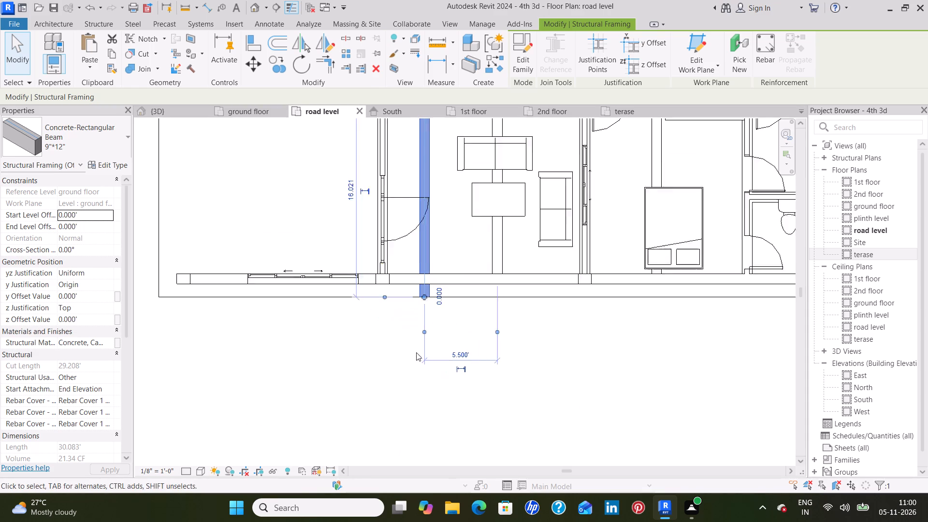
pyautogui.scroll(1, 416, 352)
pyautogui.moveTo(389, 304); pyautogui.dragTo(338, 406, button='middle')
pyautogui.scroll(3, 362, 398)
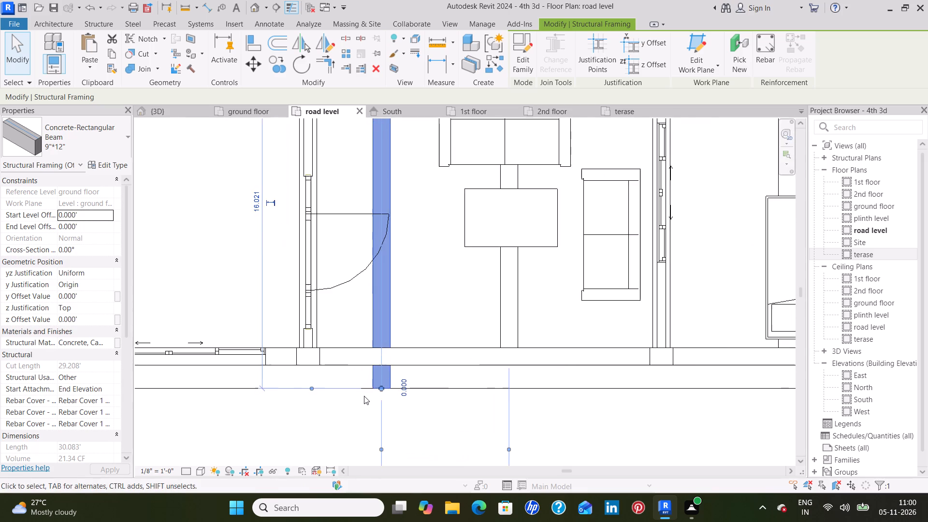
pyautogui.scroll(3, 364, 396)
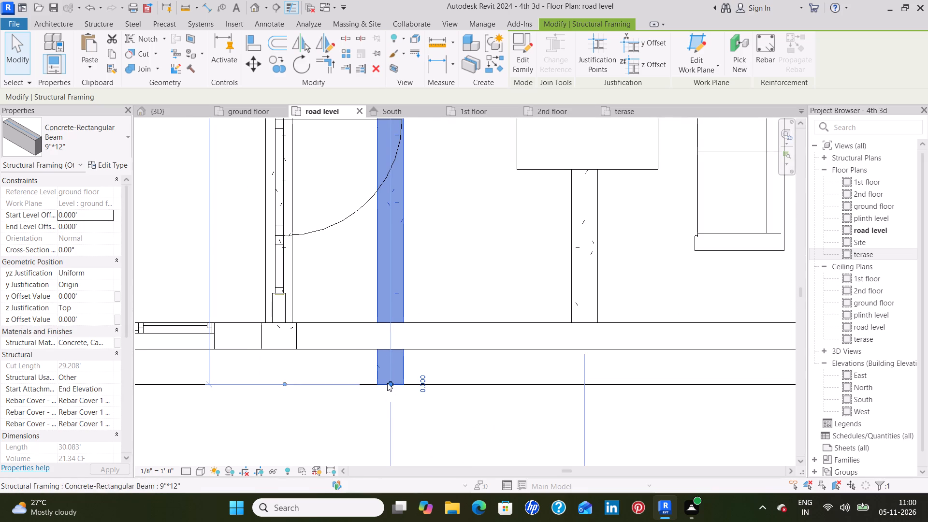
pyautogui.moveTo(389, 382); pyautogui.dragTo(389, 352)
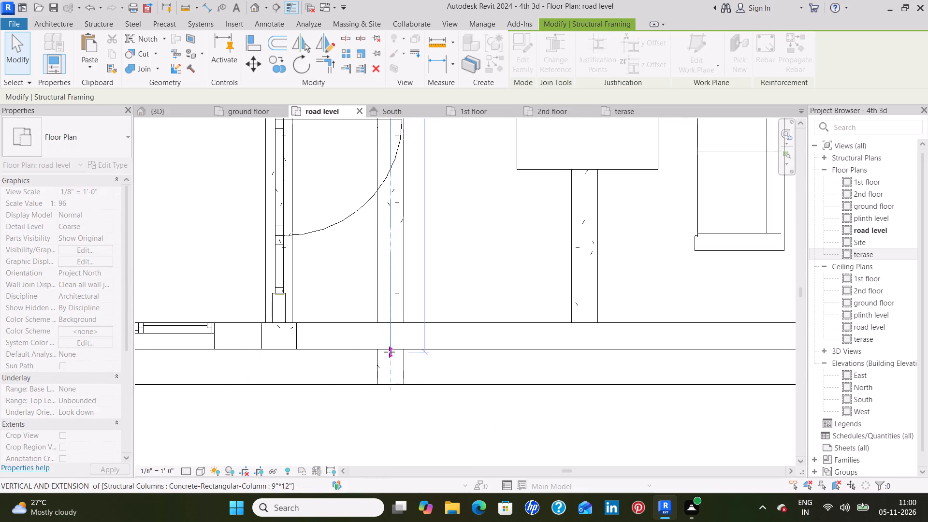
pyautogui.moveTo(389, 352); pyautogui.dragTo(391, 350)
pyautogui.moveTo(391, 350); pyautogui.dragTo(392, 340)
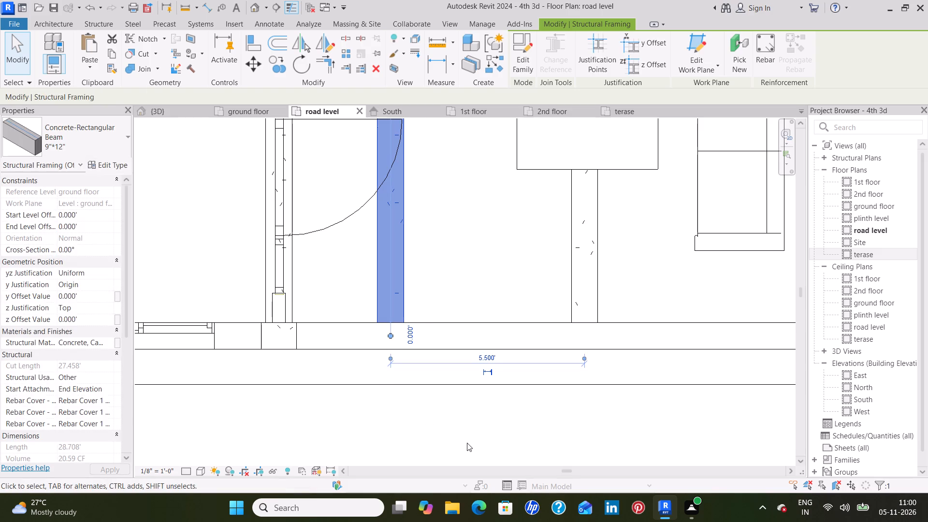
pyautogui.click(467, 443)
# In the 3D view, pull the 1st floor beam's projecting south end back into the south wall, making it about 28.7' long.
pyautogui.scroll(-4, 493, 342)
pyautogui.scroll(-4, 487, 303)
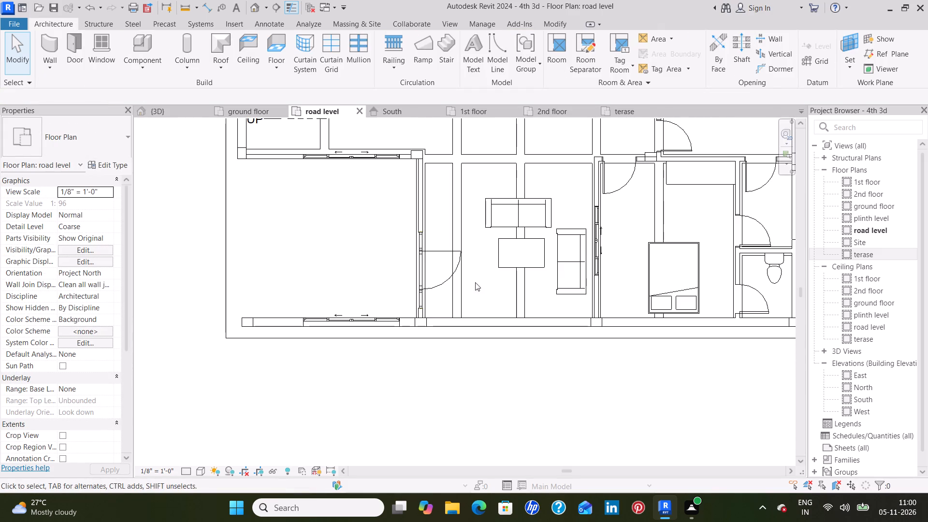
pyautogui.moveTo(466, 188); pyautogui.dragTo(419, 253, button='middle')
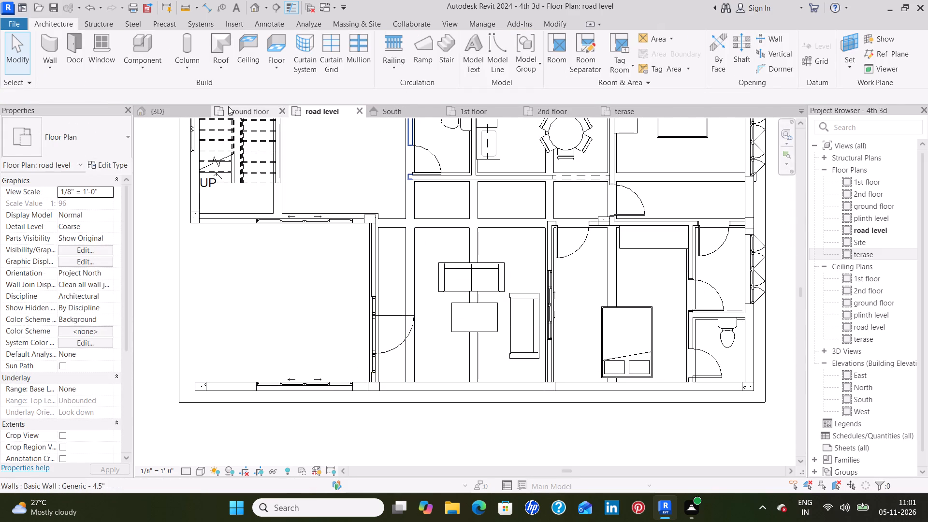
pyautogui.click(182, 112)
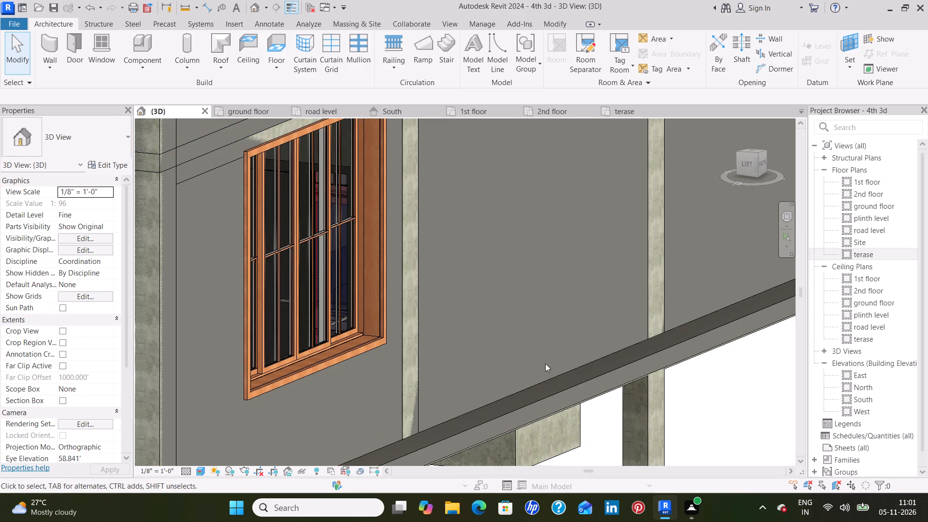
pyautogui.scroll(-6, 545, 361)
pyautogui.moveTo(516, 295); pyautogui.dragTo(464, 425, button='middle')
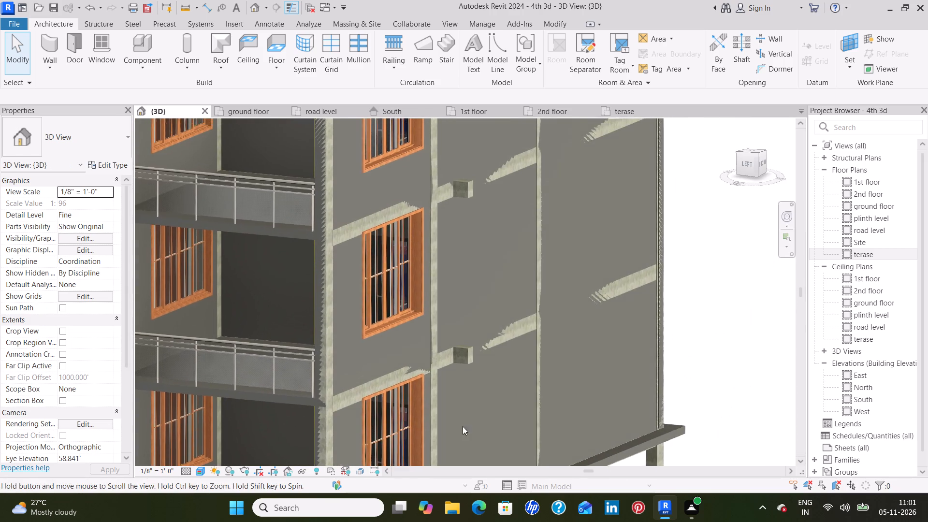
pyautogui.click(468, 358)
pyautogui.scroll(2, 469, 356)
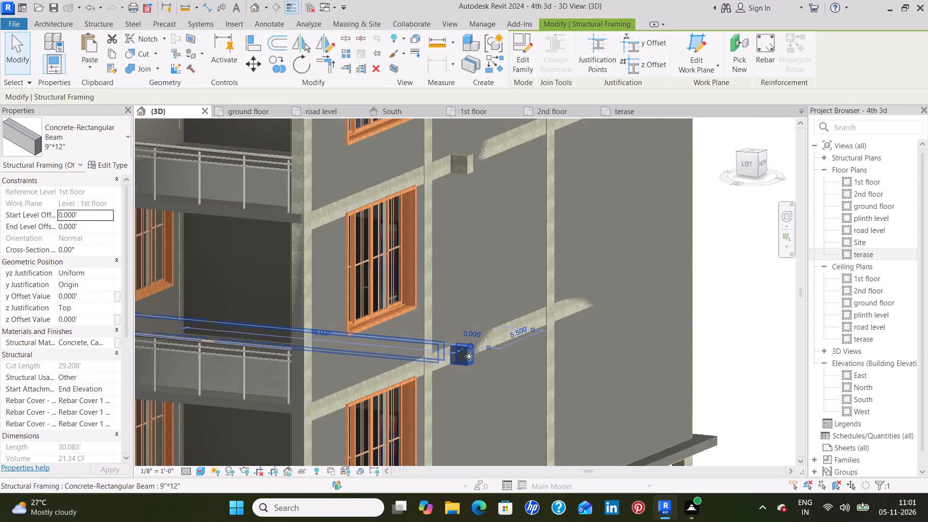
pyautogui.scroll(6, 469, 356)
pyautogui.moveTo(474, 329); pyautogui.dragTo(471, 328)
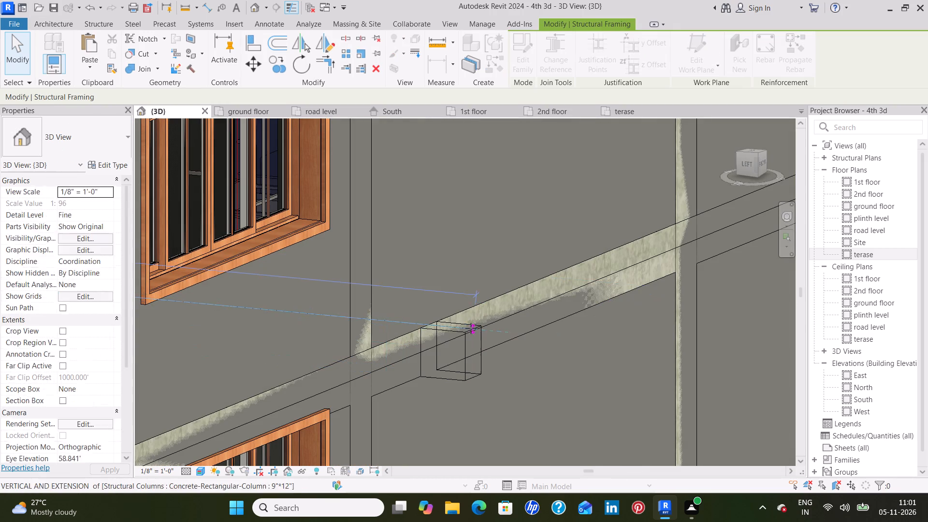
pyautogui.moveTo(471, 328); pyautogui.dragTo(434, 322)
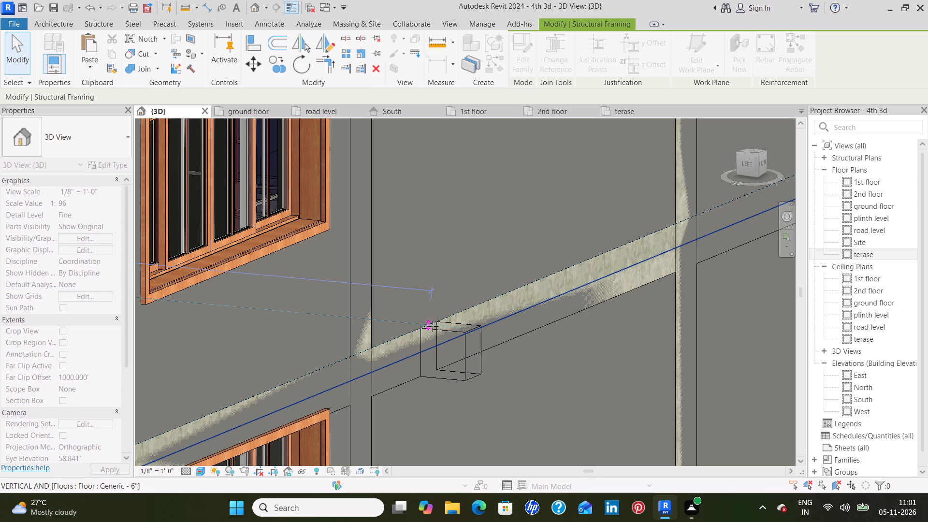
# Pull the 2nd floor beam's projecting south end back into the south wall, making it about 28.7' long.
pyautogui.scroll(-9, 548, 360)
pyautogui.moveTo(524, 260); pyautogui.dragTo(518, 406, button='middle')
pyautogui.scroll(7, 529, 377)
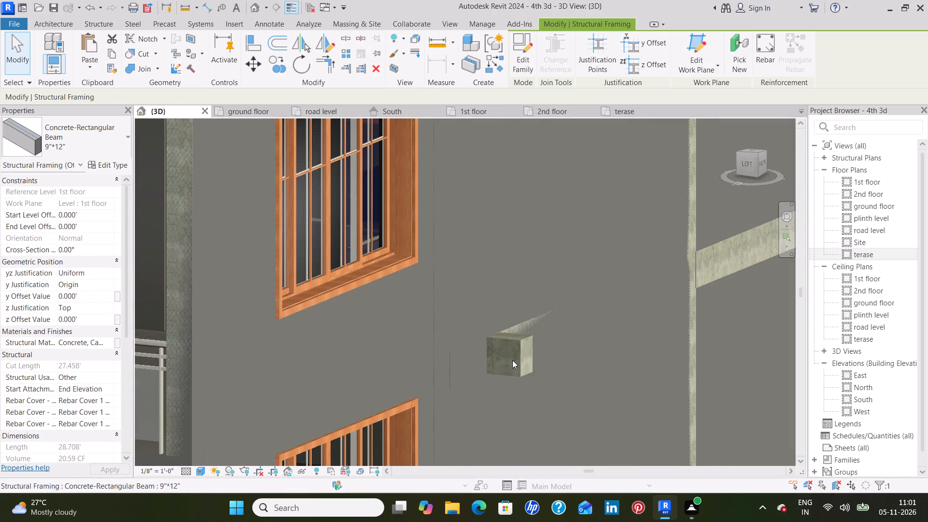
pyautogui.click(519, 356)
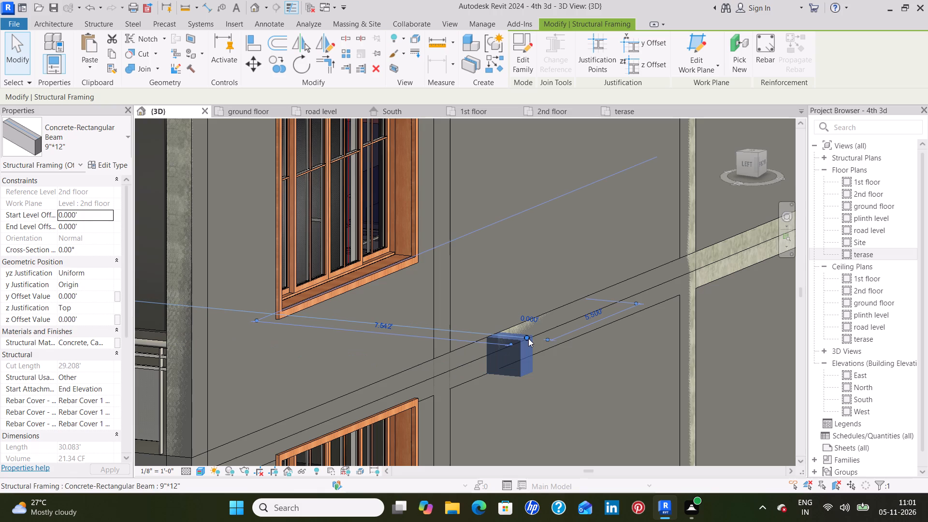
pyautogui.moveTo(527, 338); pyautogui.dragTo(495, 333)
# Pull the terase level beam's projecting south end back into the south wall, making it about 28.7' long.
pyautogui.scroll(-2, 518, 272)
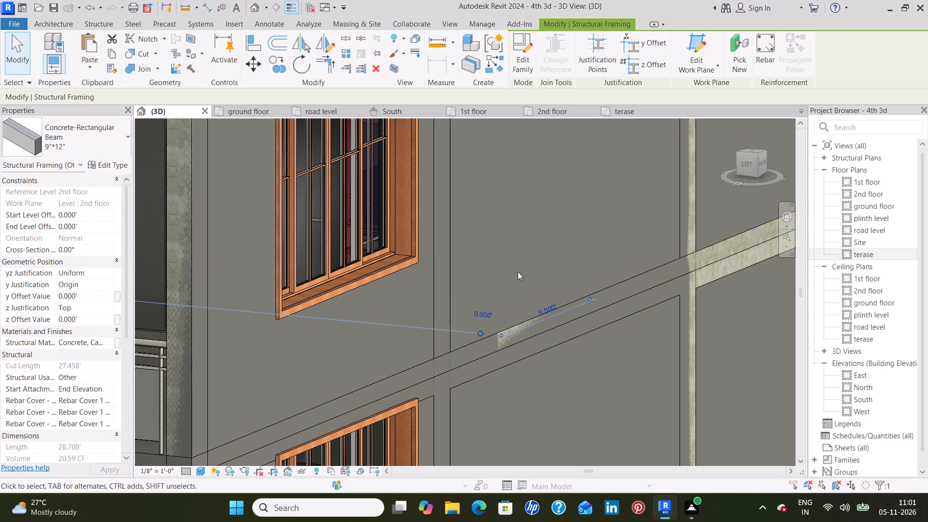
pyautogui.scroll(-3, 518, 272)
pyautogui.moveTo(534, 217); pyautogui.dragTo(559, 464, button='middle')
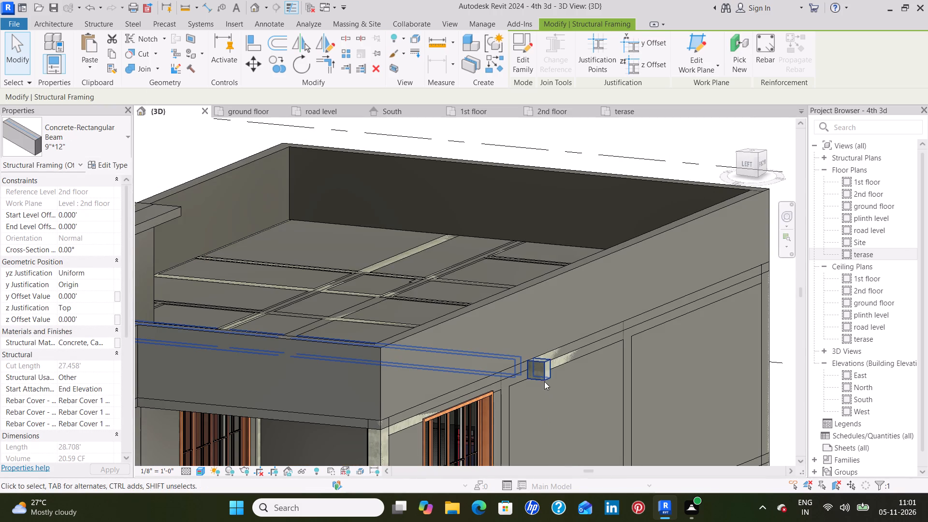
pyautogui.click(544, 376)
pyautogui.moveTo(546, 360); pyautogui.dragTo(545, 360)
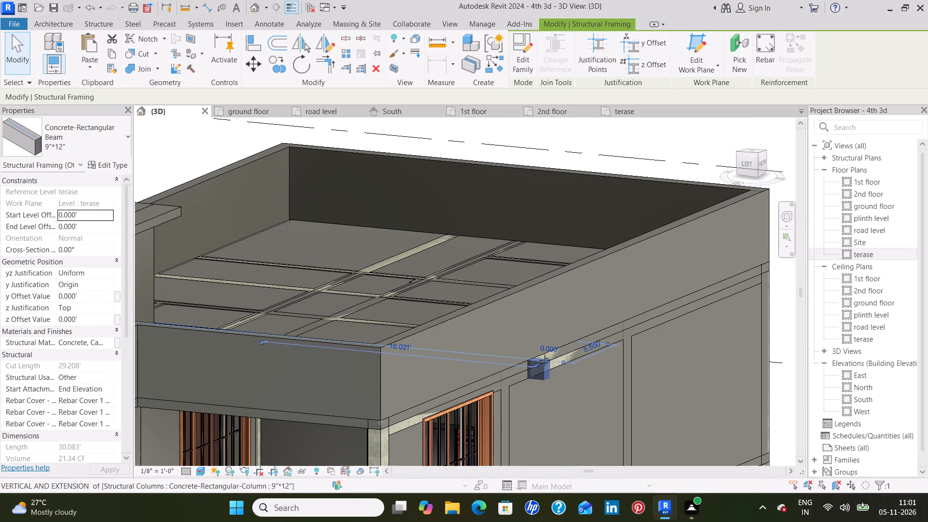
pyautogui.moveTo(545, 360); pyautogui.dragTo(531, 360)
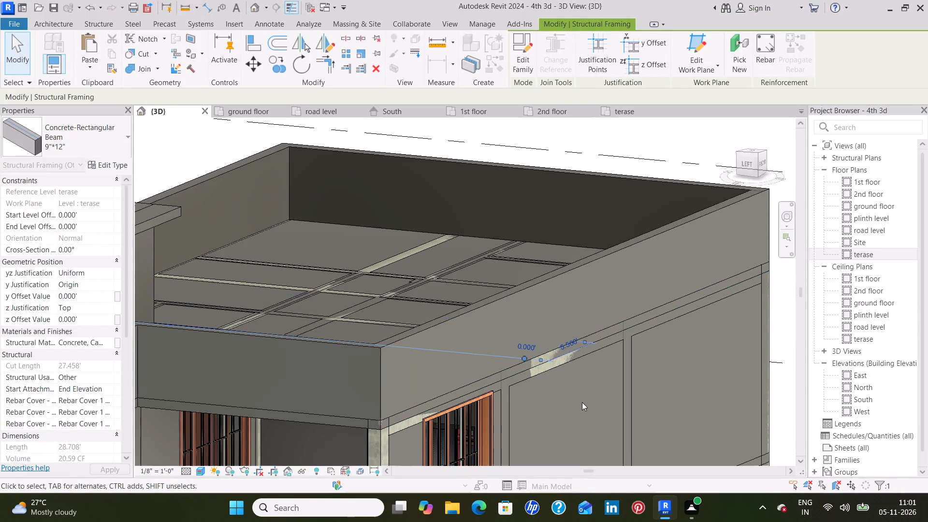
pyautogui.scroll(-8, 581, 402)
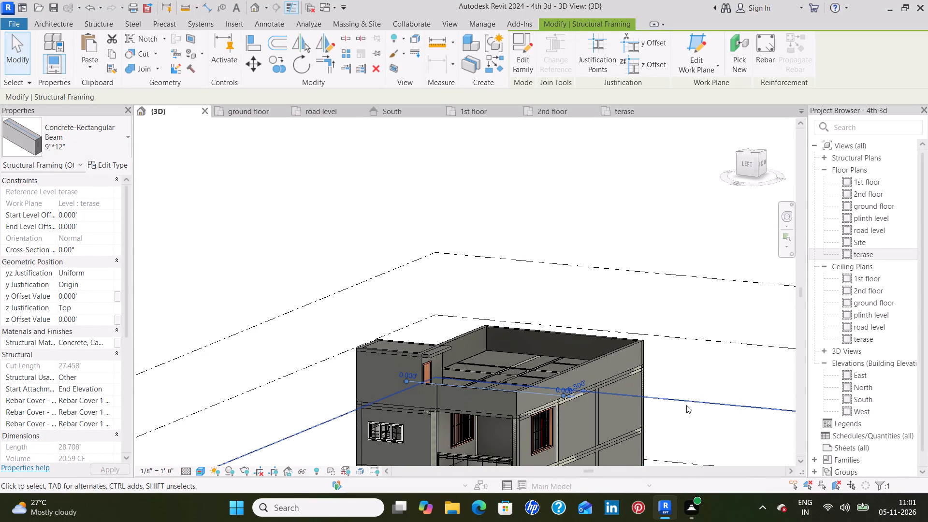
pyautogui.moveTo(695, 405); pyautogui.dragTo(723, 333, button='middle')
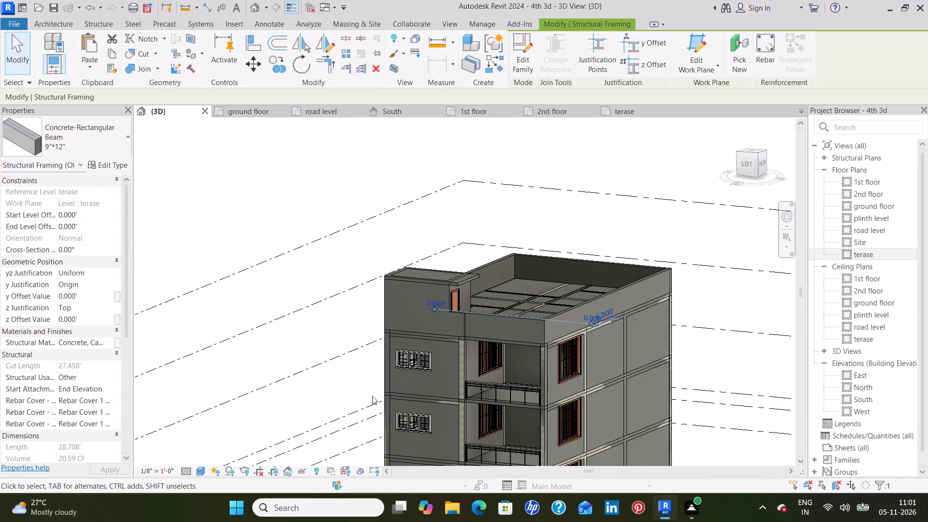
pyautogui.click(330, 377)
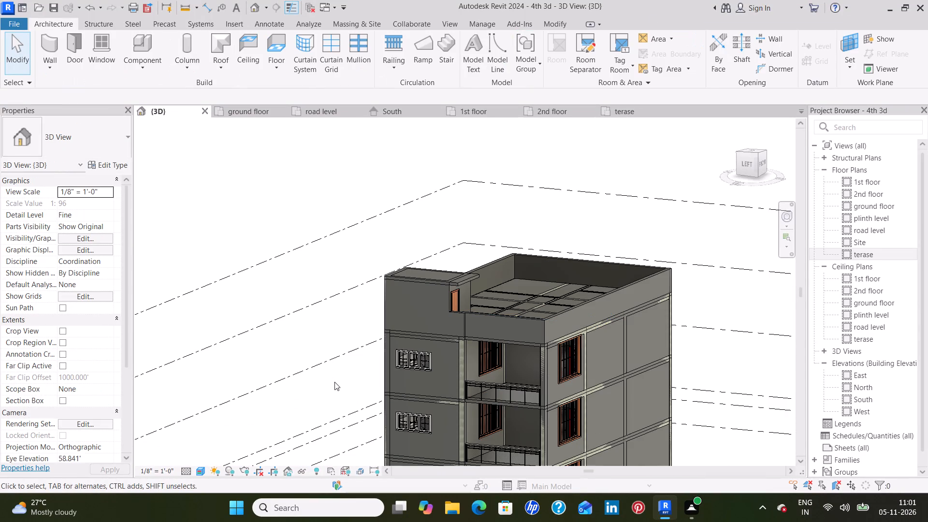
pyautogui.keyDown('shift'); pyautogui.moveTo(334, 382); pyautogui.dragTo(399, 411, button='middle'); pyautogui.keyUp('shift')
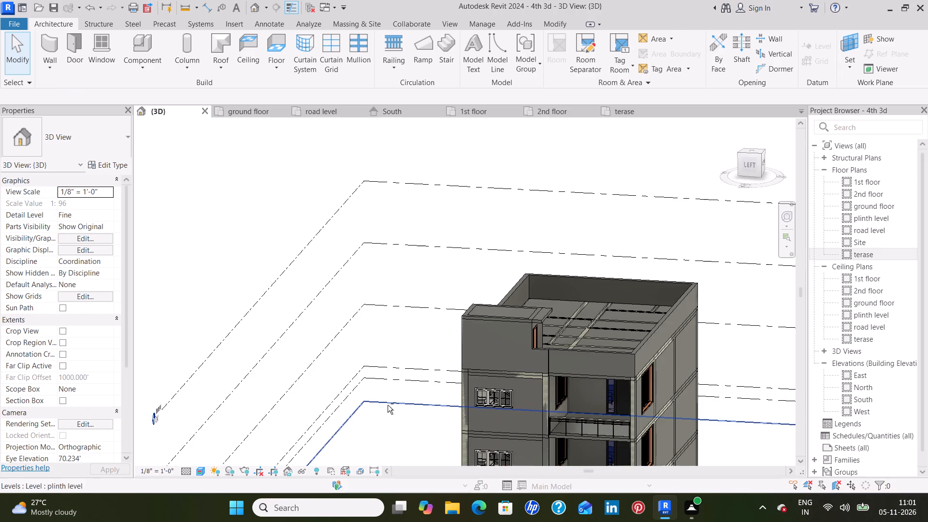
# On the road level plan, shorten the ground floor 9"*12" beam projecting past the east wall back into that wall, about 29.4' long.
pyautogui.keyDown('shift'); pyautogui.moveTo(392, 415); pyautogui.dragTo(539, 451, button='middle'); pyautogui.keyUp('shift')
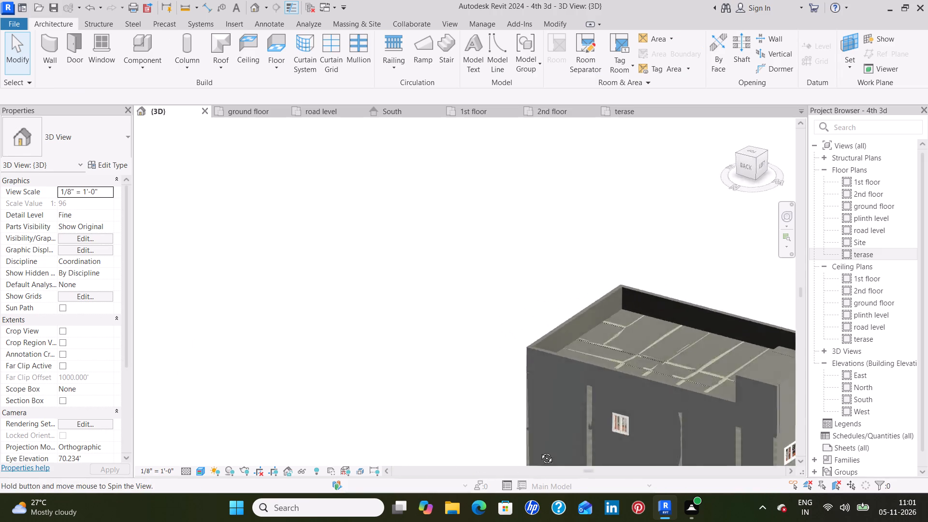
pyautogui.keyDown('shift'); pyautogui.moveTo(539, 451); pyautogui.dragTo(583, 390, button='middle'); pyautogui.keyUp('shift')
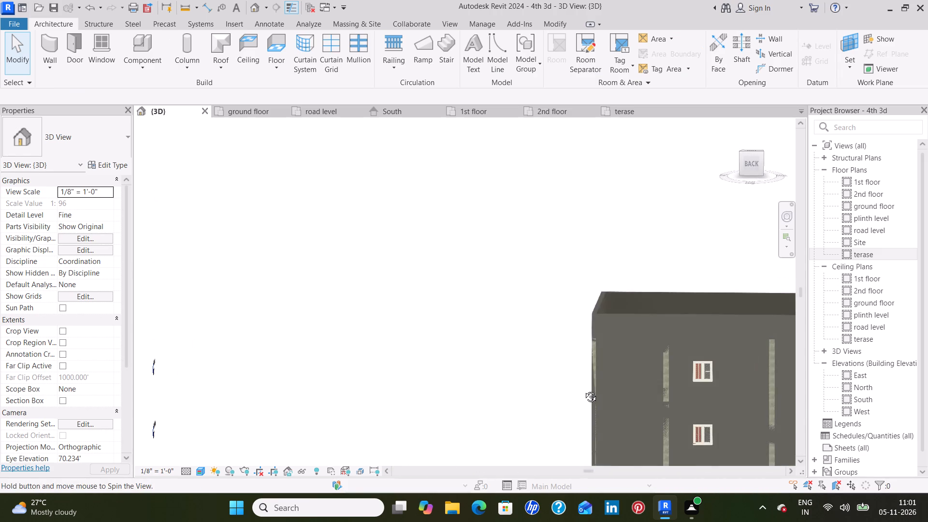
pyautogui.keyDown('shift'); pyautogui.moveTo(583, 390); pyautogui.dragTo(662, 389, button='middle'); pyautogui.keyUp('shift')
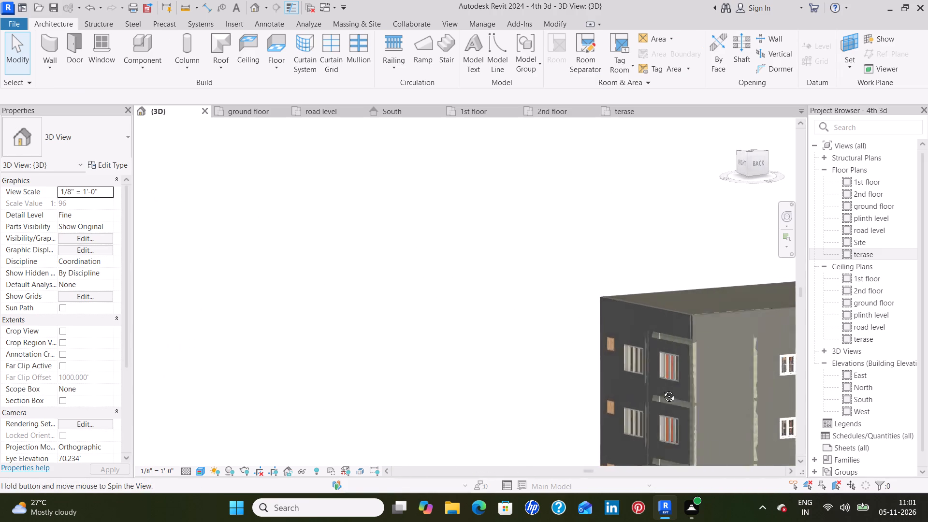
pyautogui.keyDown('shift'); pyautogui.moveTo(662, 389); pyautogui.dragTo(672, 390, button='middle'); pyautogui.keyUp('shift')
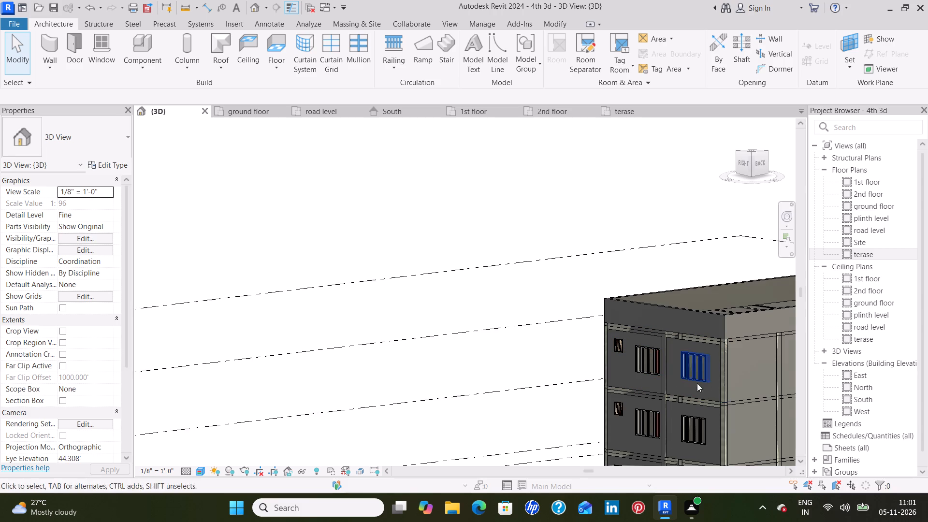
pyautogui.moveTo(670, 379); pyautogui.dragTo(536, 263, button='middle')
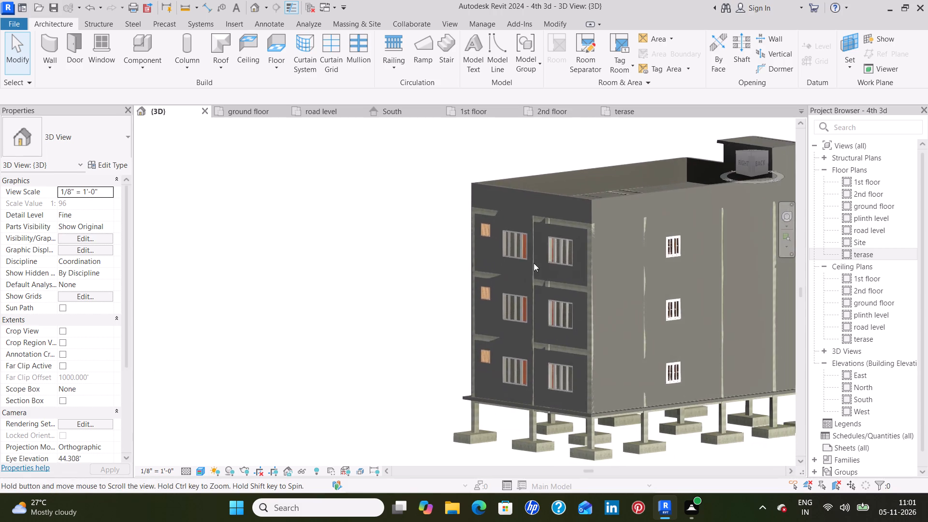
pyautogui.scroll(8, 547, 416)
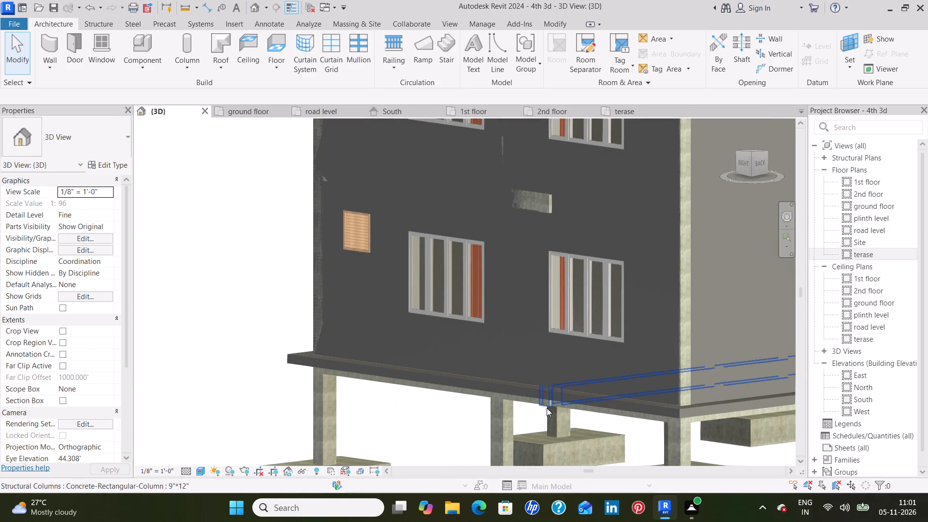
pyautogui.click(547, 401)
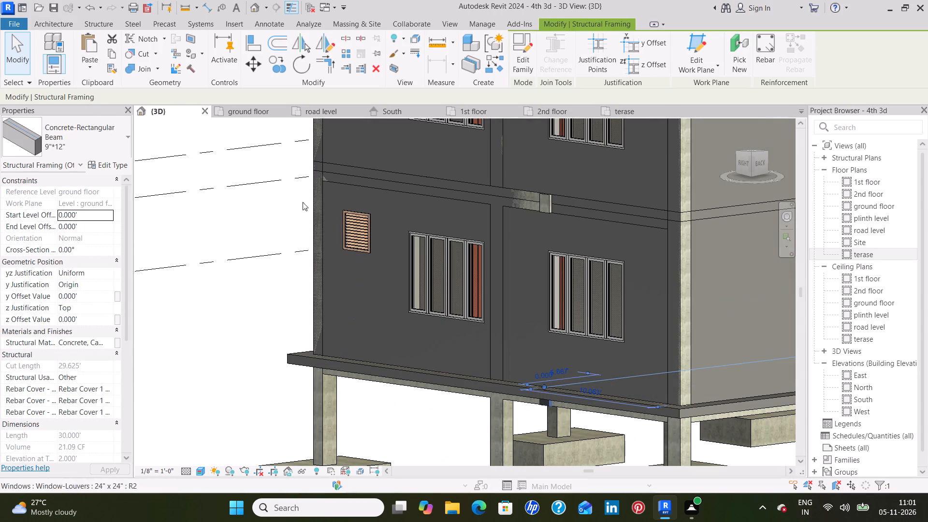
pyautogui.click(323, 109)
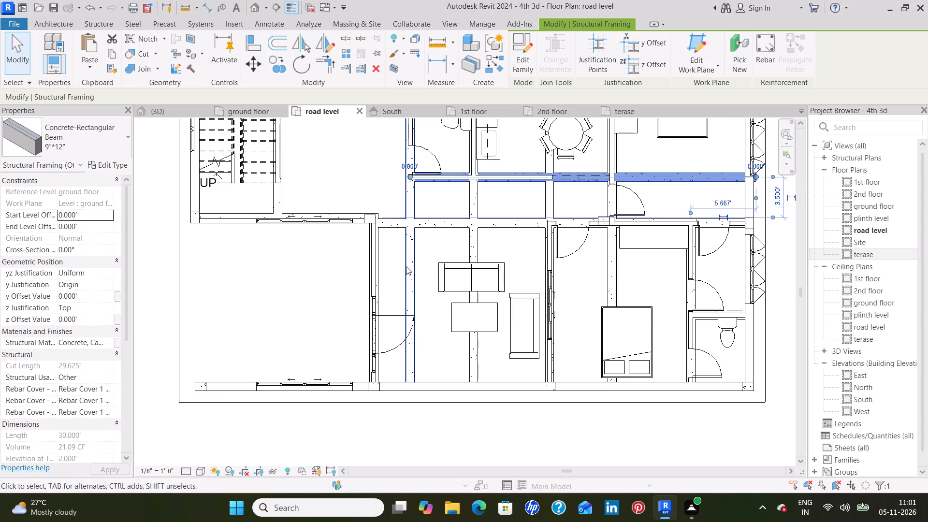
pyautogui.moveTo(765, 320); pyautogui.dragTo(677, 359, button='middle')
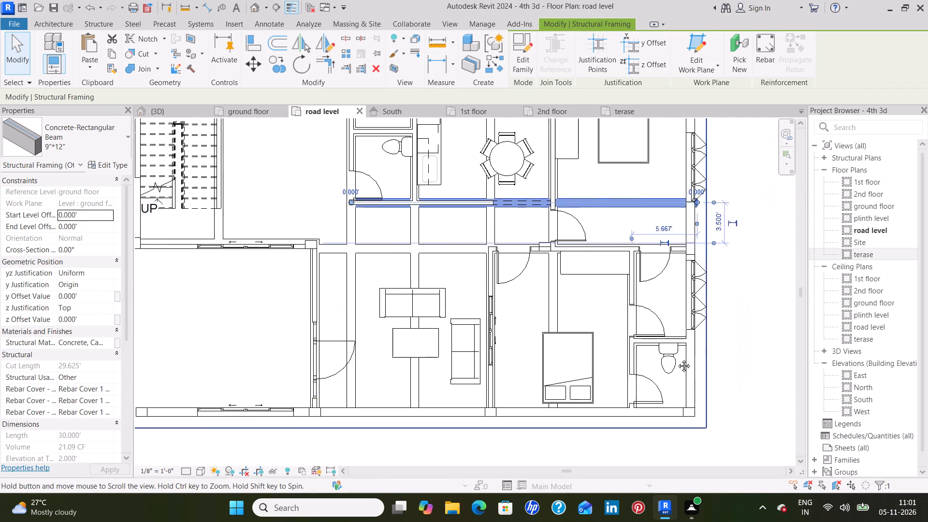
pyautogui.moveTo(677, 359); pyautogui.dragTo(491, 469, button='middle')
pyautogui.scroll(8, 486, 323)
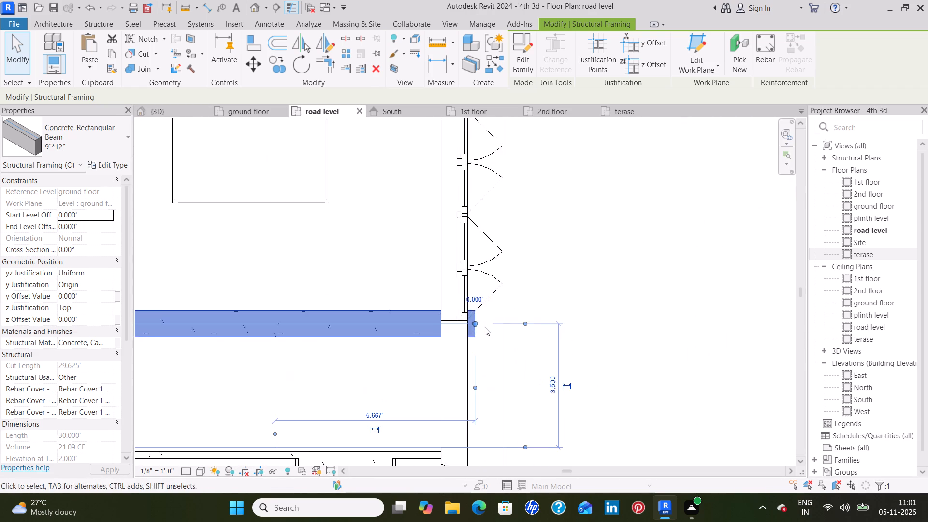
pyautogui.scroll(5, 485, 327)
pyautogui.moveTo(464, 319); pyautogui.dragTo(462, 319)
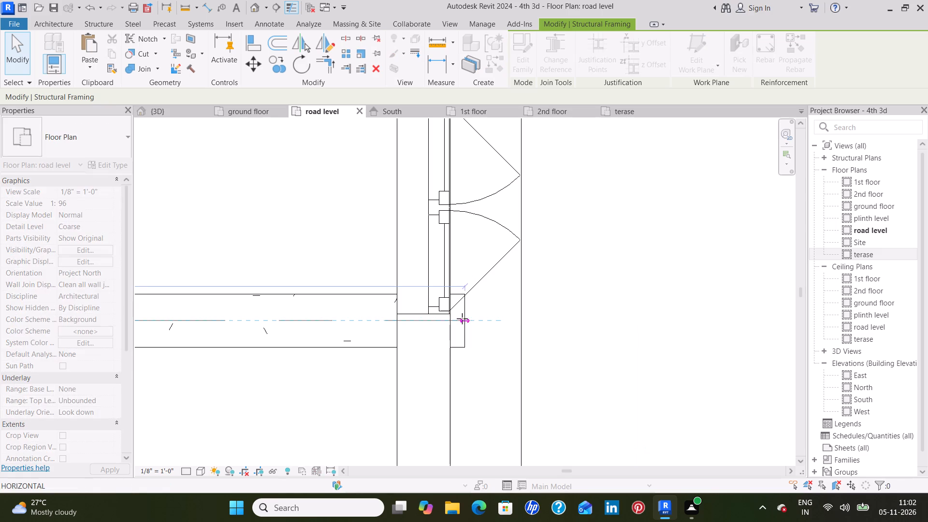
pyautogui.moveTo(462, 319); pyautogui.dragTo(423, 319)
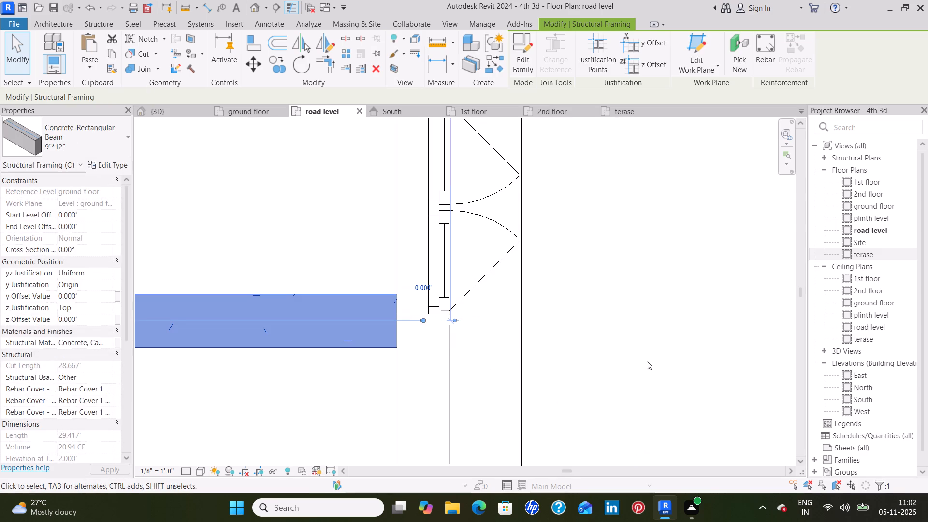
pyautogui.click(646, 361)
pyautogui.scroll(-8, 643, 362)
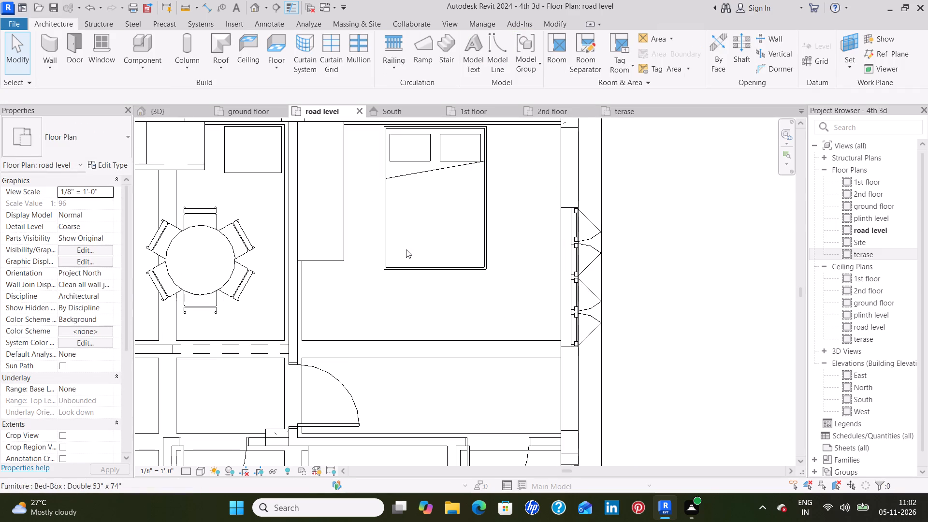
# In the 3D view, pull the 1st floor beam's projecting east end back into the east wall, making it about 29.4' long.
pyautogui.click(184, 112)
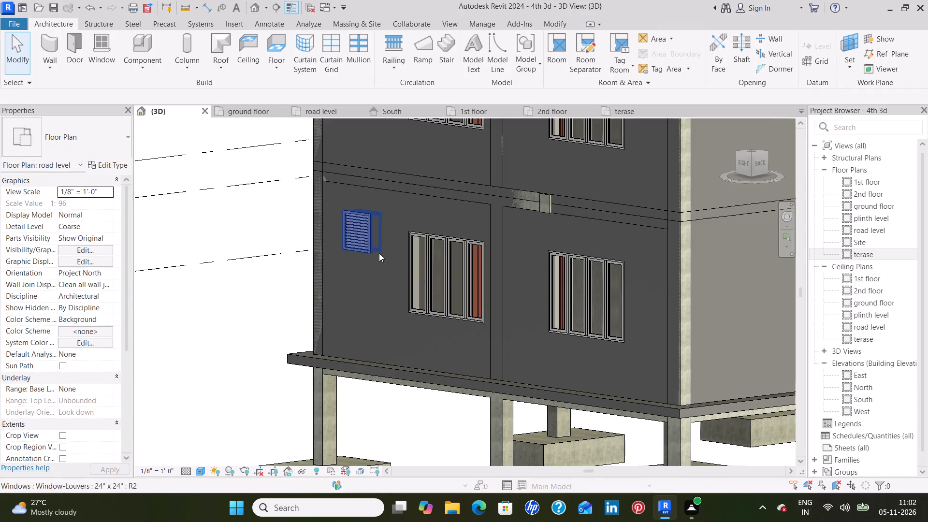
pyautogui.scroll(-3, 523, 295)
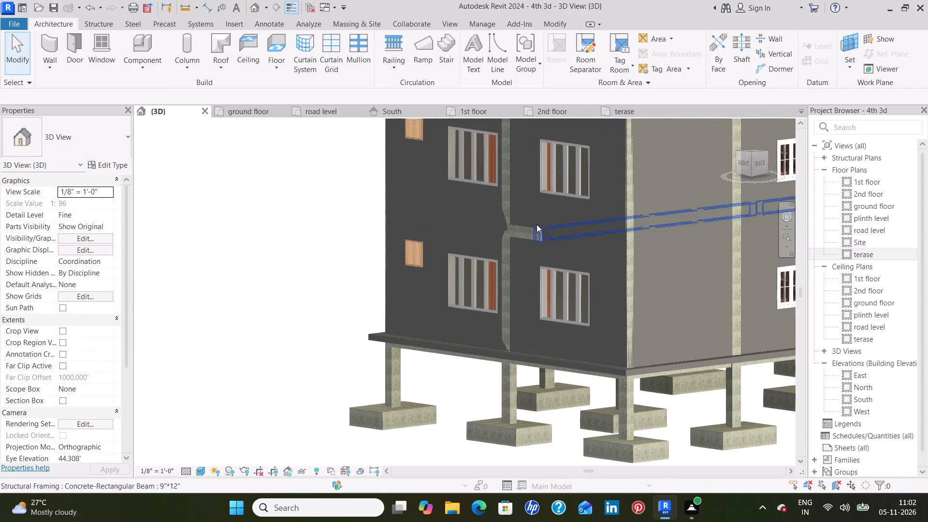
pyautogui.moveTo(561, 214); pyautogui.dragTo(482, 343, button='middle')
pyautogui.scroll(3, 447, 374)
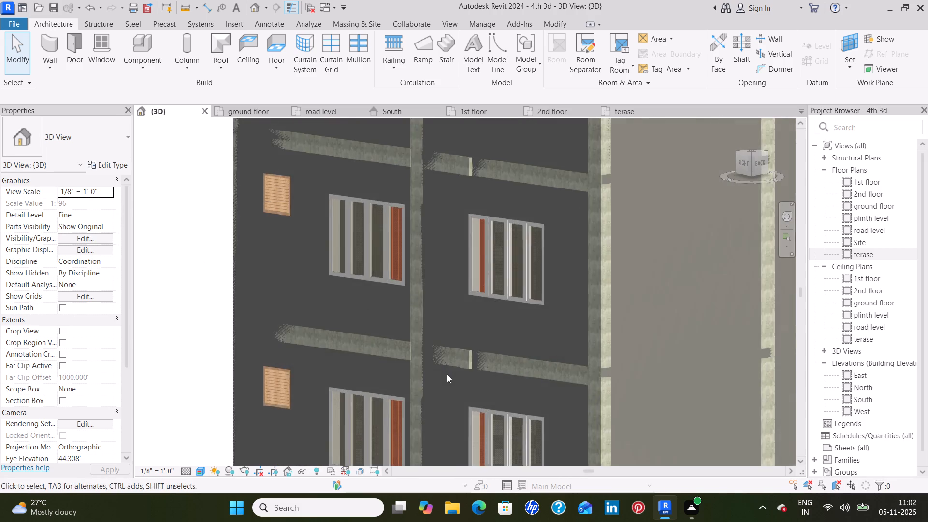
pyautogui.scroll(4, 447, 374)
pyautogui.click(483, 351)
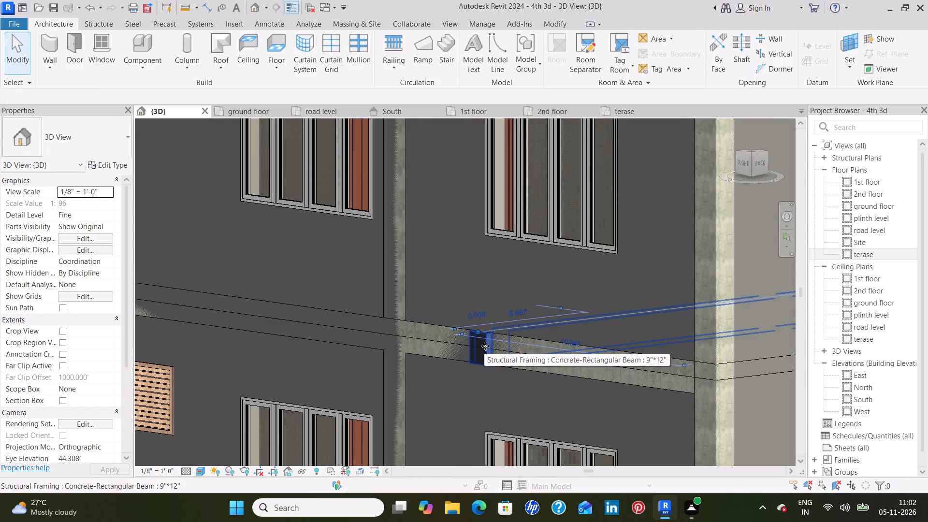
pyautogui.moveTo(476, 329); pyautogui.dragTo(477, 329)
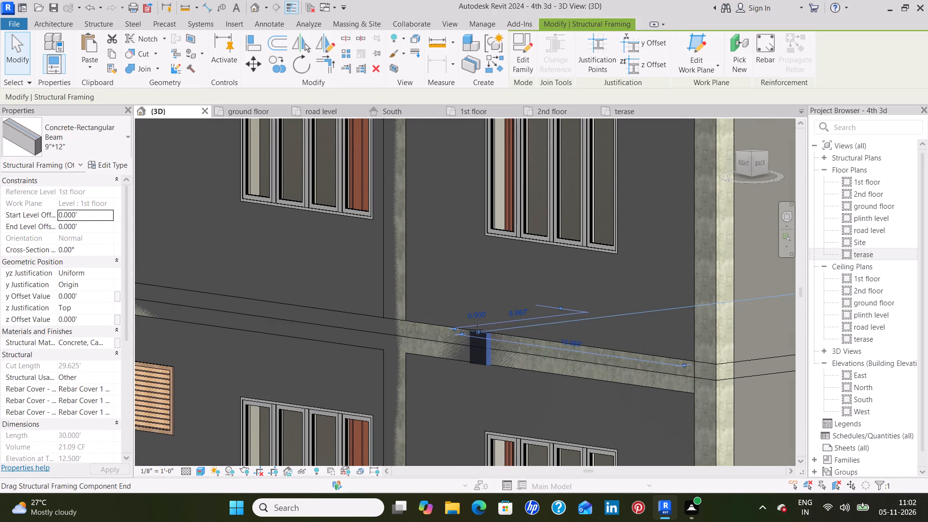
pyautogui.moveTo(477, 329); pyautogui.dragTo(491, 330)
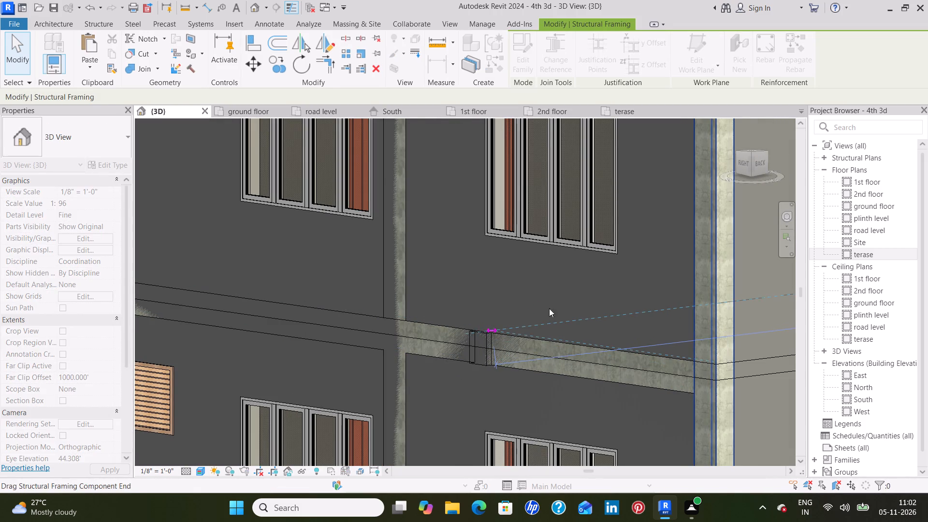
pyautogui.scroll(-5, 493, 269)
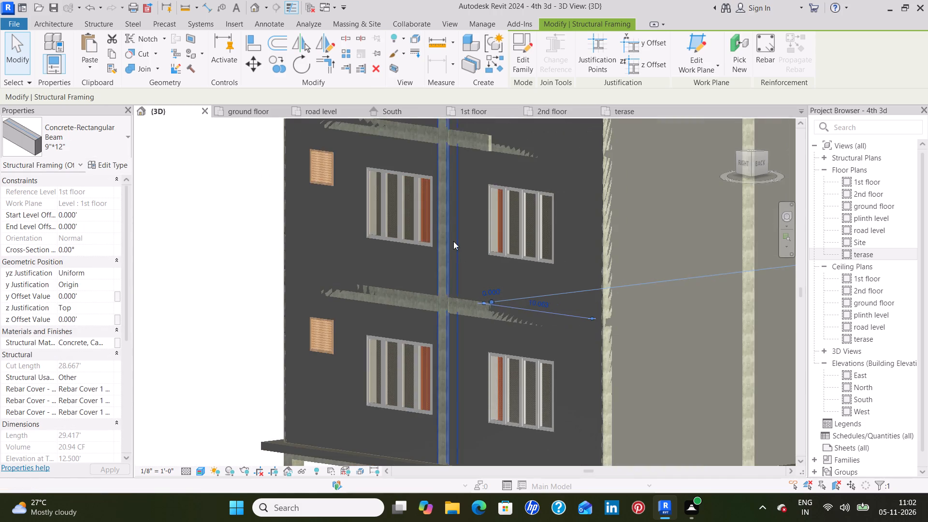
# Pull the 2nd floor beam's projecting east end back into the east wall, making it about 29.4' long.
pyautogui.moveTo(455, 238); pyautogui.dragTo(428, 475, button='middle')
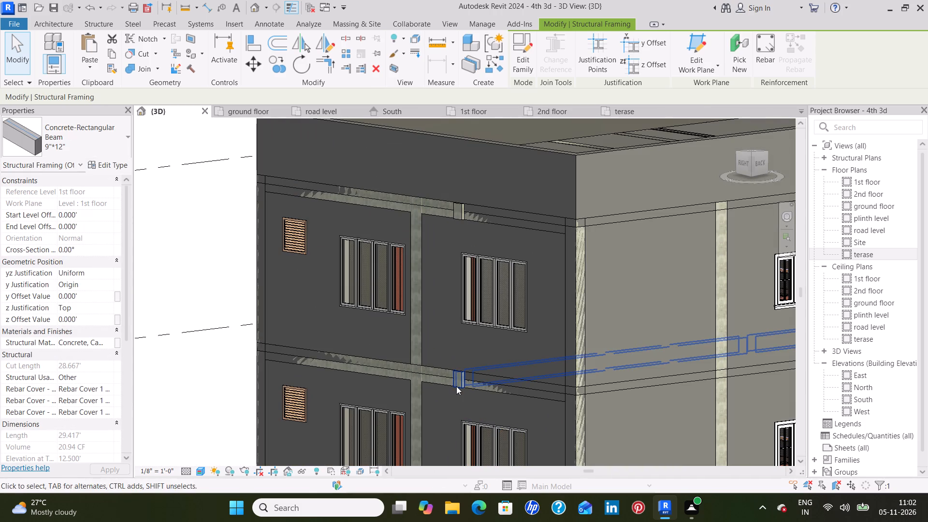
pyautogui.click(456, 386)
pyautogui.moveTo(456, 370); pyautogui.dragTo(461, 369)
# Pull the terase level beam's projecting east end back into the east wall, making it about 29' long.
pyautogui.moveTo(449, 328); pyautogui.dragTo(444, 368, button='middle')
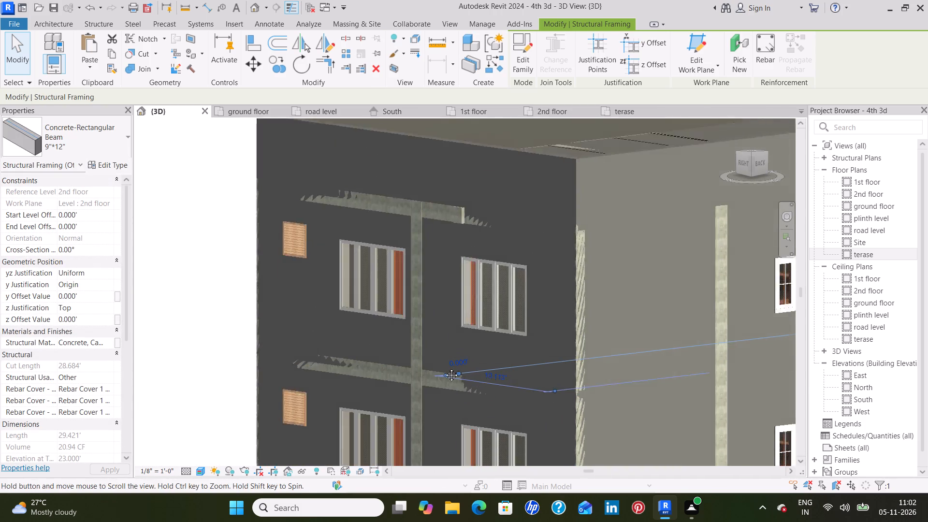
pyautogui.moveTo(444, 368); pyautogui.dragTo(439, 464, button='middle')
pyautogui.click(451, 348)
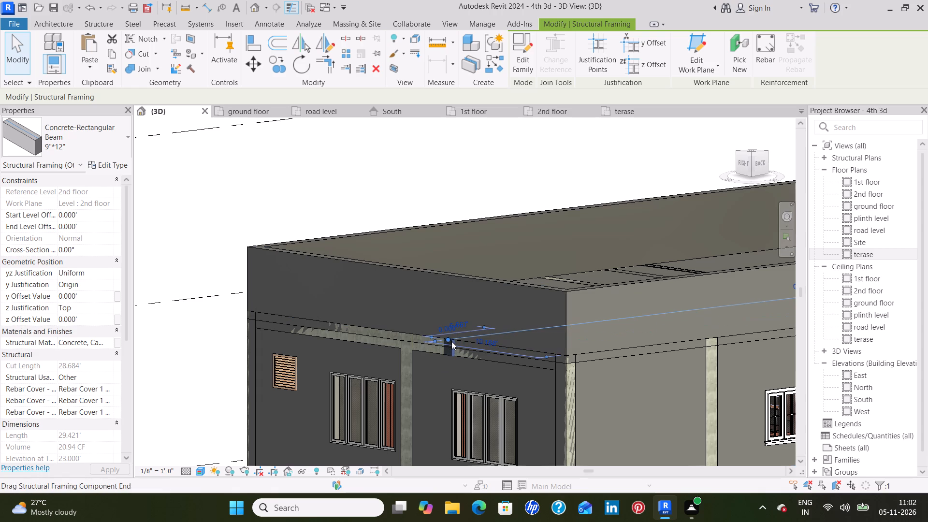
pyautogui.moveTo(448, 339); pyautogui.dragTo(451, 336)
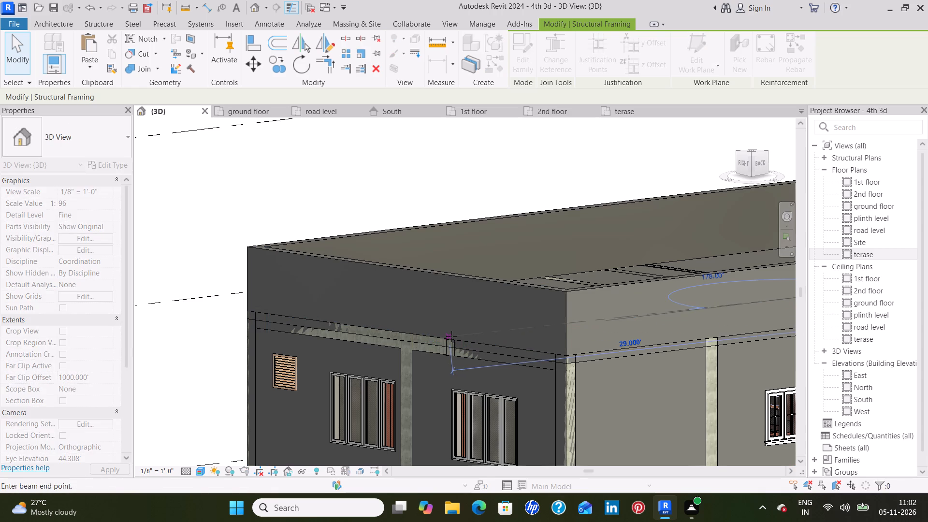
pyautogui.moveTo(451, 336); pyautogui.dragTo(454, 337)
pyautogui.scroll(-2, 420, 412)
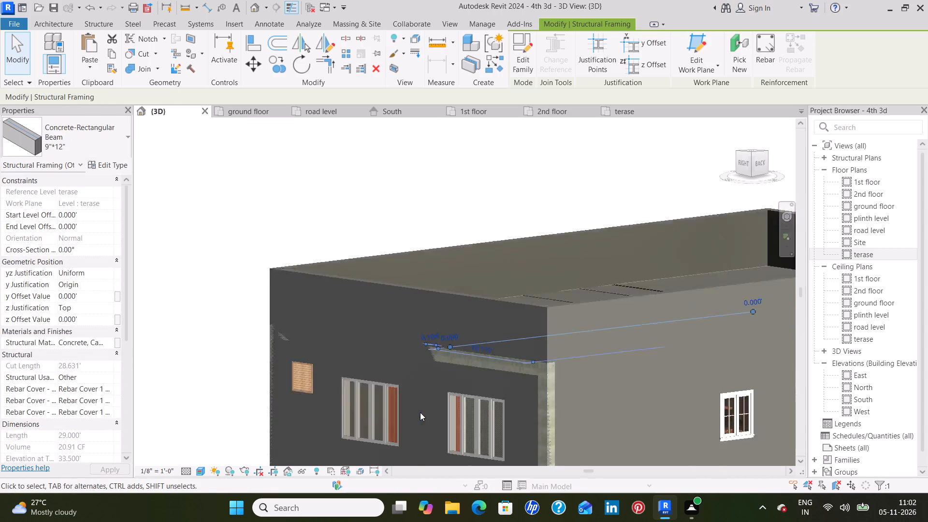
pyautogui.scroll(-2, 420, 412)
pyautogui.click(387, 256)
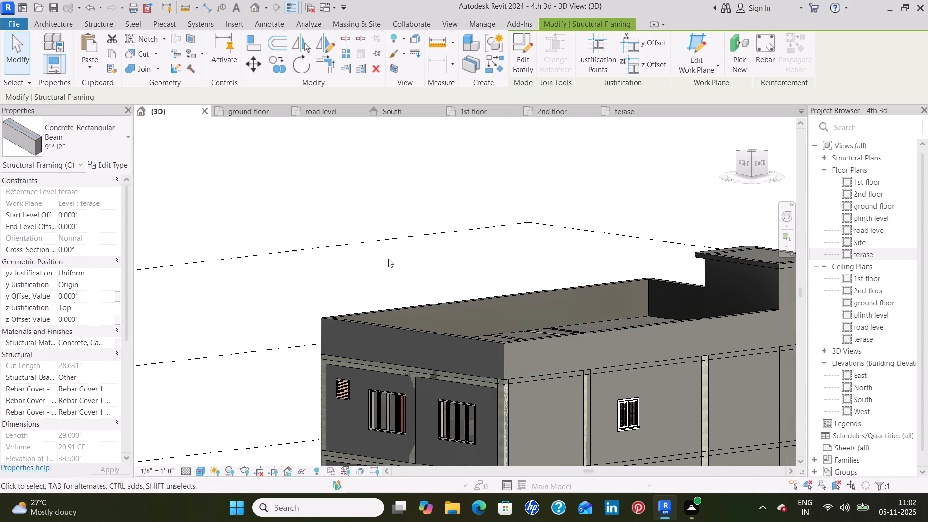
# Examine the building's facades, terrace parapet and balcony side from all around in the 3D view.
pyautogui.keyDown('shift'); pyautogui.moveTo(398, 350); pyautogui.dragTo(426, 368, button='middle'); pyautogui.keyUp('shift')
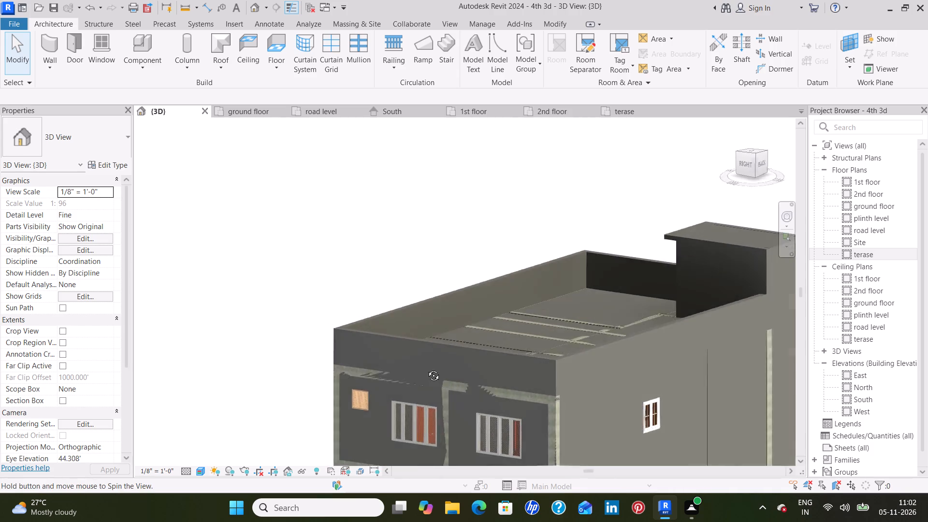
pyautogui.keyDown('shift'); pyautogui.moveTo(426, 368); pyautogui.dragTo(485, 380, button='middle'); pyautogui.keyUp('shift')
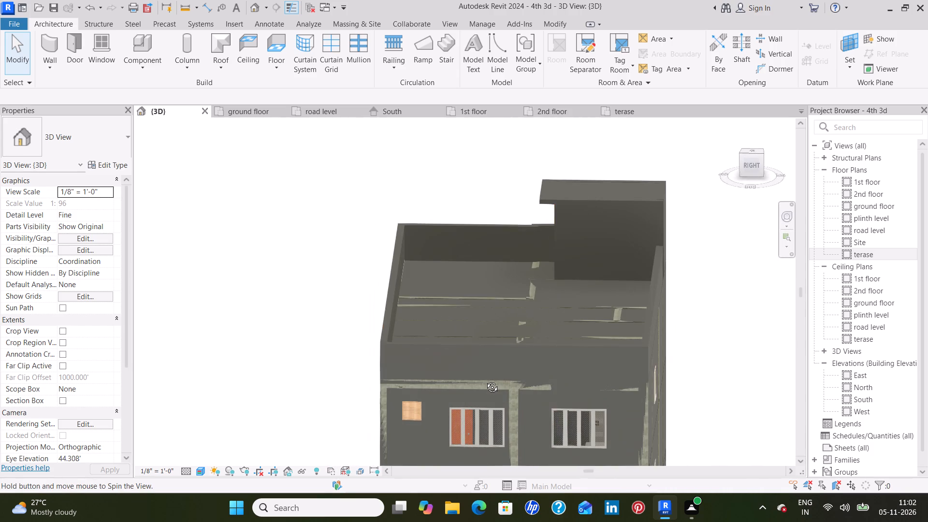
pyautogui.keyDown('shift'); pyautogui.moveTo(485, 380); pyautogui.dragTo(667, 345, button='middle'); pyautogui.keyUp('shift')
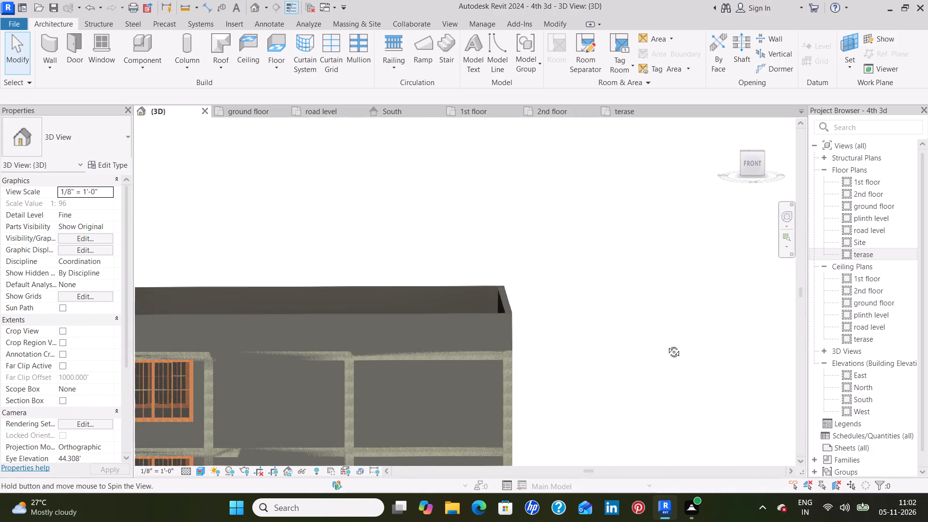
pyautogui.keyDown('shift'); pyautogui.moveTo(667, 345); pyautogui.dragTo(647, 350, button='middle'); pyautogui.keyUp('shift')
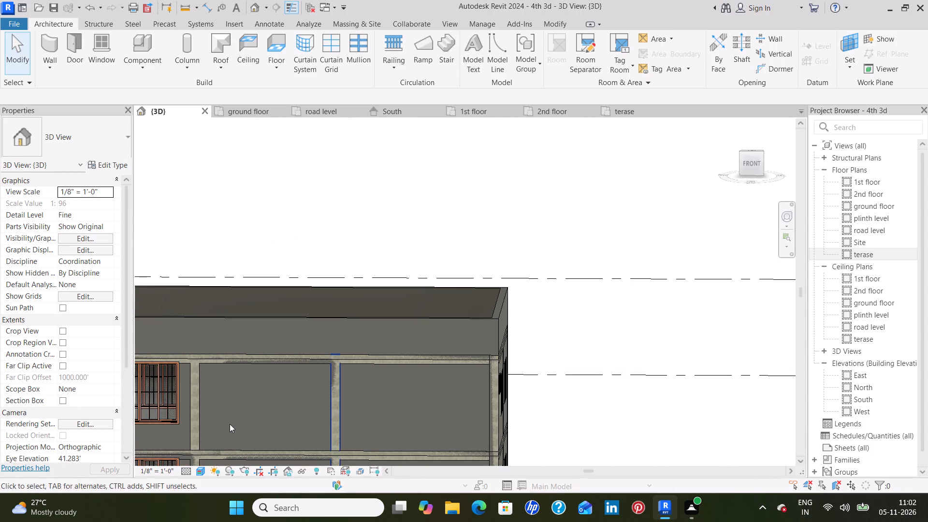
pyautogui.keyDown('shift'); pyautogui.moveTo(230, 424); pyautogui.dragTo(405, 422, button='middle'); pyautogui.keyUp('shift')
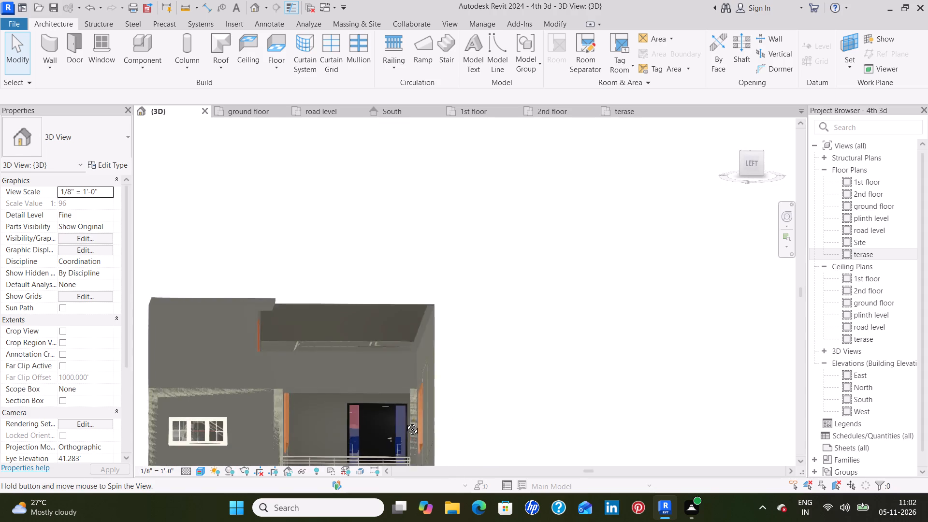
pyautogui.keyDown('shift'); pyautogui.moveTo(405, 422); pyautogui.dragTo(537, 409, button='middle'); pyautogui.keyUp('shift')
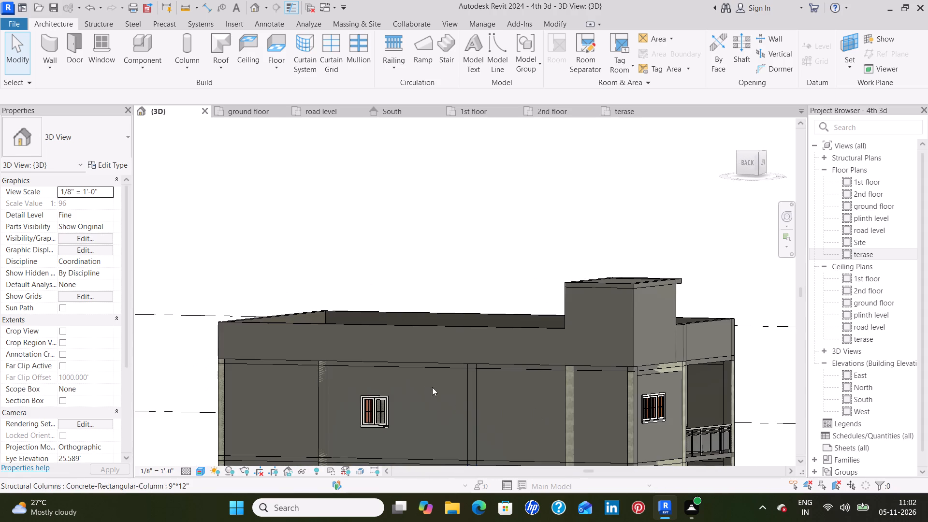
pyautogui.moveTo(424, 386); pyautogui.dragTo(444, 408, button='middle')
pyautogui.keyDown('shift'); pyautogui.moveTo(444, 408); pyautogui.dragTo(458, 423, button='middle'); pyautogui.keyUp('shift')
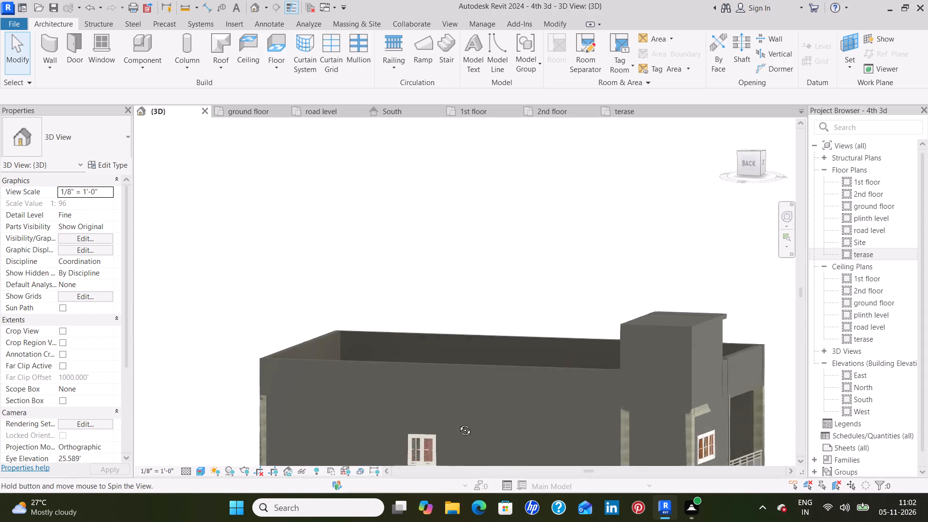
pyautogui.keyDown('shift'); pyautogui.moveTo(458, 423); pyautogui.dragTo(314, 359, button='middle'); pyautogui.keyUp('shift')
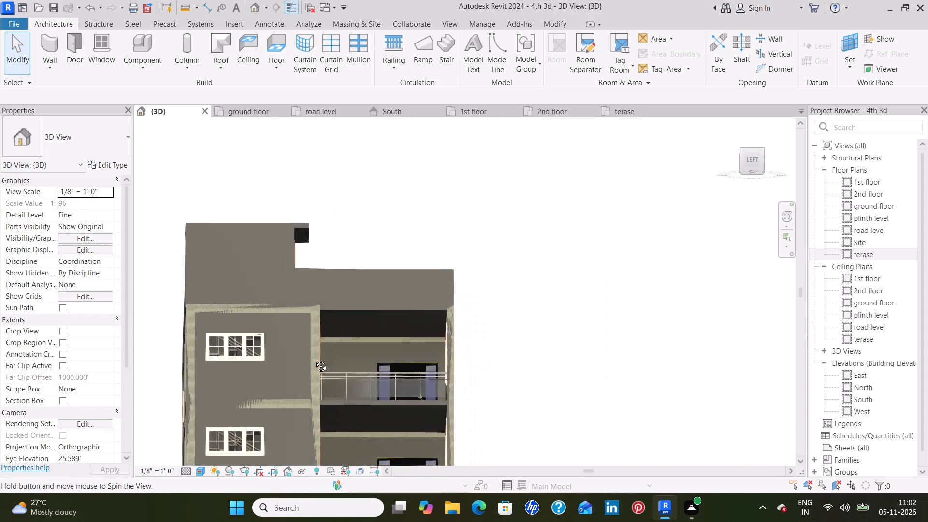
pyautogui.keyDown('shift'); pyautogui.moveTo(314, 359); pyautogui.dragTo(311, 368, button='middle'); pyautogui.keyUp('shift')
pyautogui.moveTo(355, 361); pyautogui.dragTo(430, 254, button='middle')
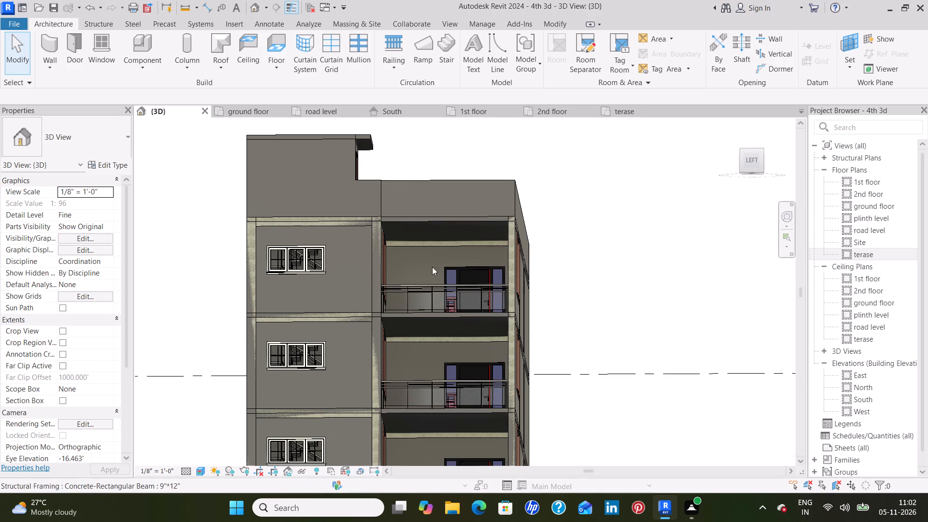
# Select every Generic - 9" wall and every Generic - 4.5" wall in the entire project together.
pyautogui.moveTo(417, 359); pyautogui.dragTo(428, 293, button='middle')
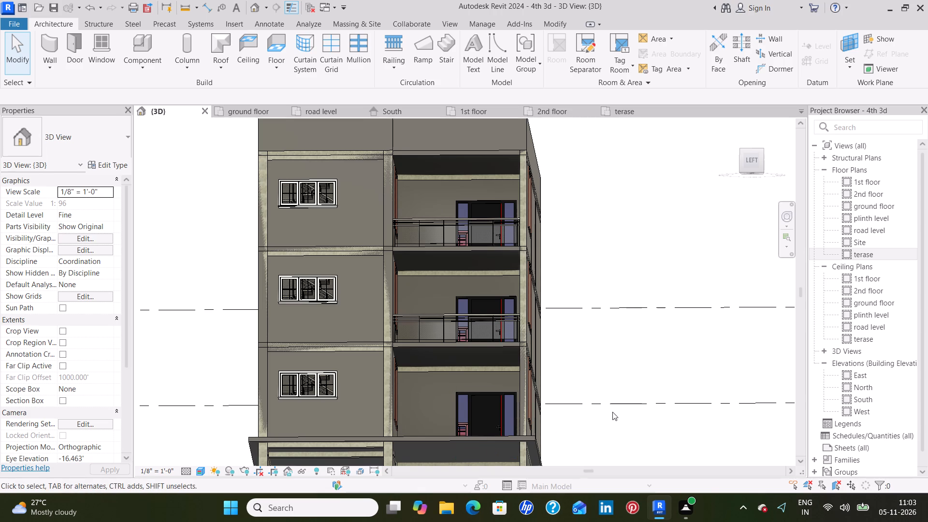
pyautogui.keyDown('shift'); pyautogui.moveTo(605, 376); pyautogui.dragTo(500, 400, button='middle'); pyautogui.keyUp('shift')
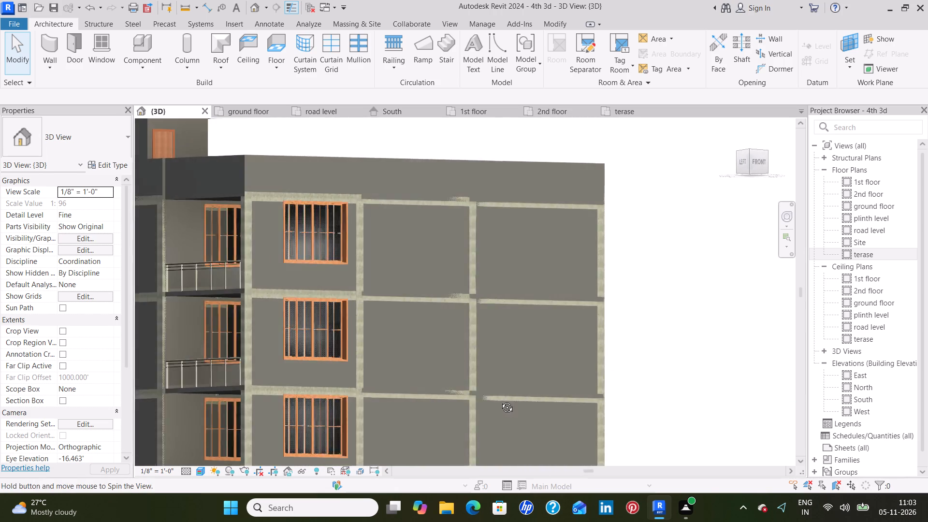
pyautogui.keyDown('shift'); pyautogui.moveTo(500, 400); pyautogui.dragTo(408, 373, button='middle'); pyautogui.keyUp('shift')
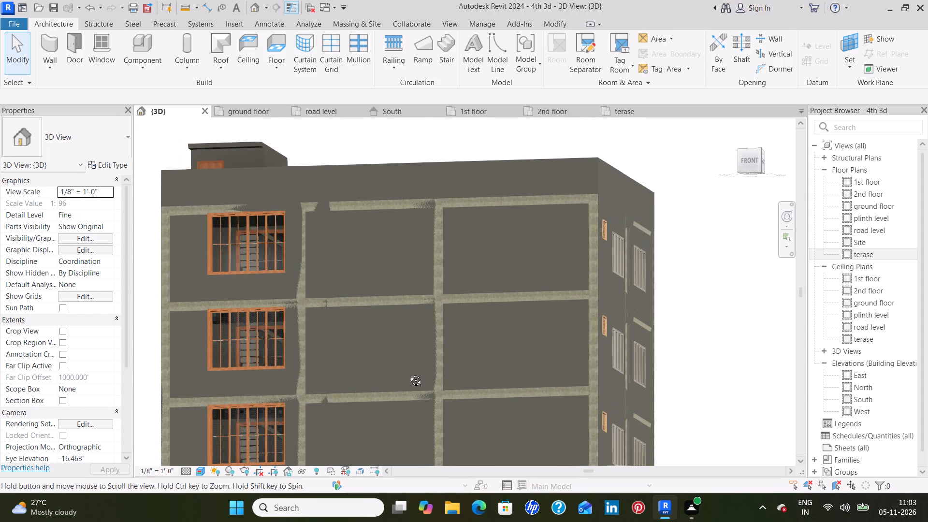
pyautogui.keyDown('shift'); pyautogui.moveTo(408, 373); pyautogui.dragTo(504, 473, button='middle'); pyautogui.keyUp('shift')
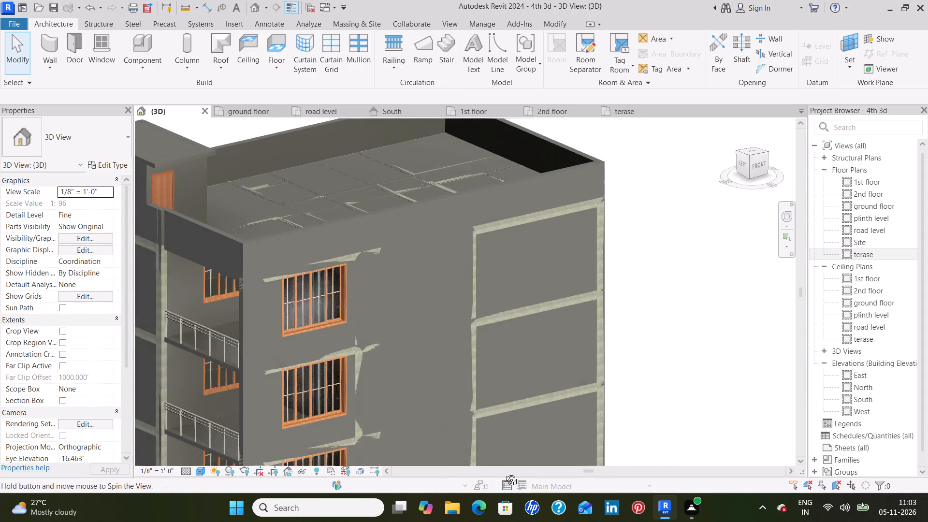
pyautogui.keyDown('shift'); pyautogui.moveTo(504, 473); pyautogui.dragTo(505, 470, button='middle'); pyautogui.keyUp('shift')
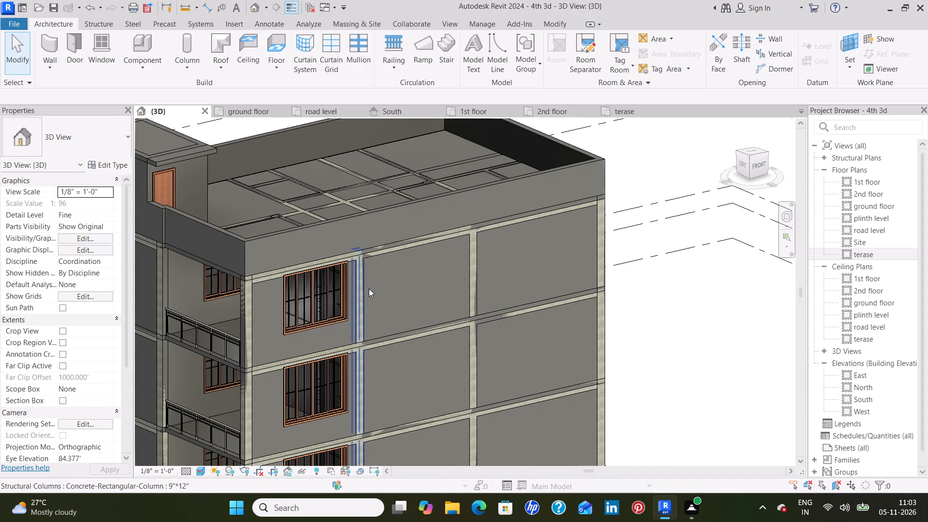
pyautogui.click(377, 336)
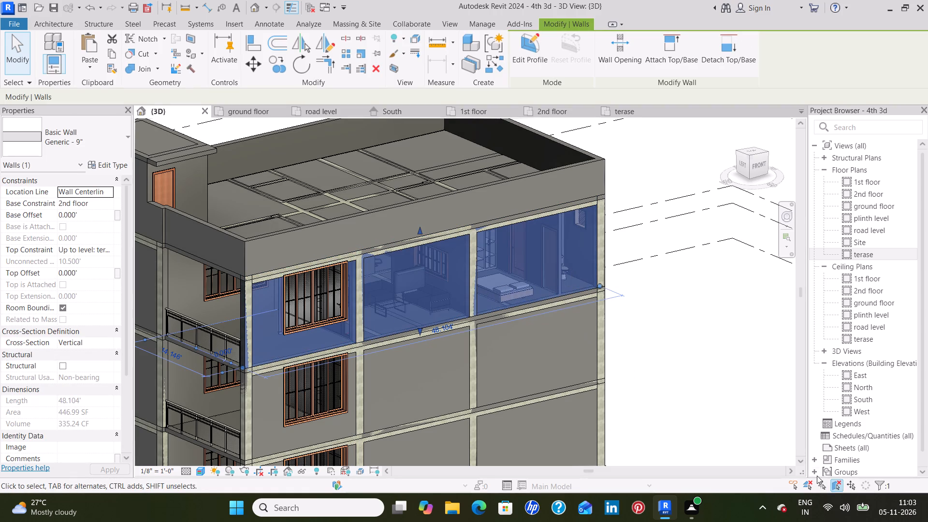
pyautogui.moveTo(658, 405); pyautogui.dragTo(727, 332, button='middle')
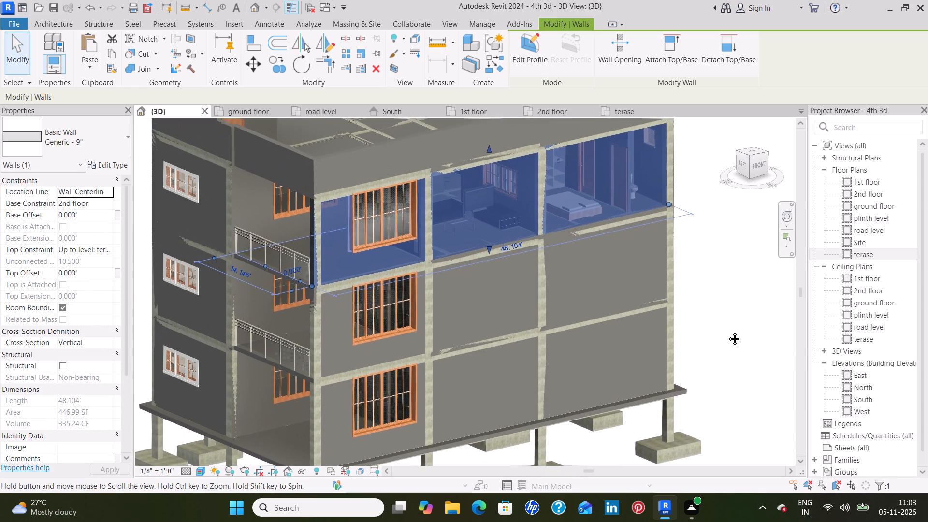
pyautogui.moveTo(727, 332); pyautogui.dragTo(728, 379, button='middle')
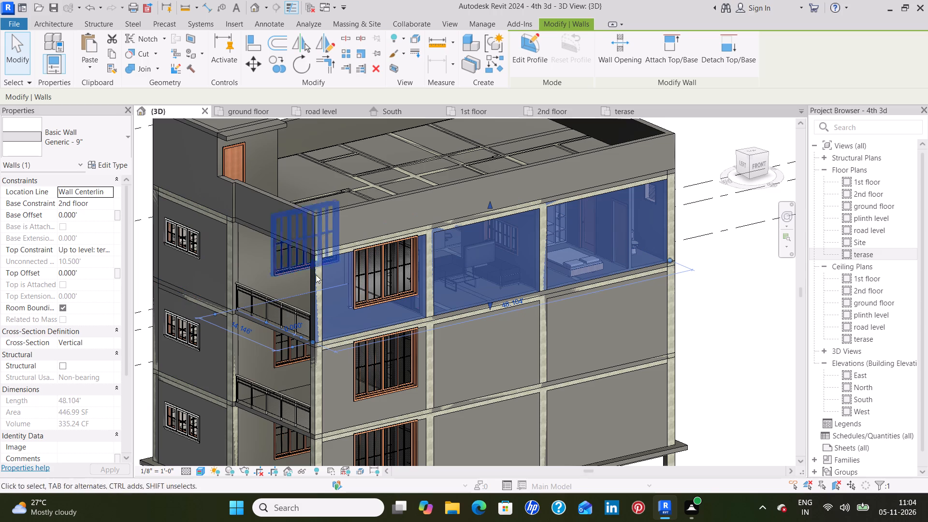
pyautogui.rightClick(690, 294)
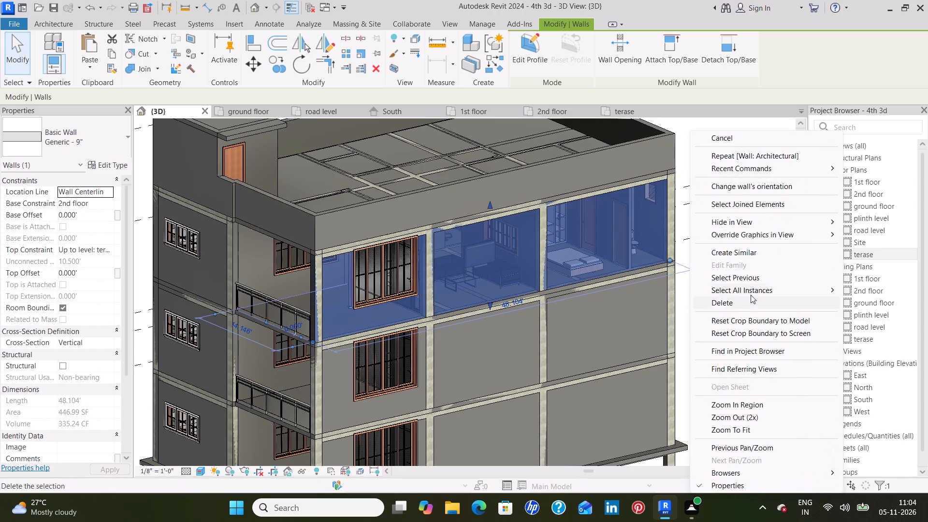
pyautogui.click(767, 287)
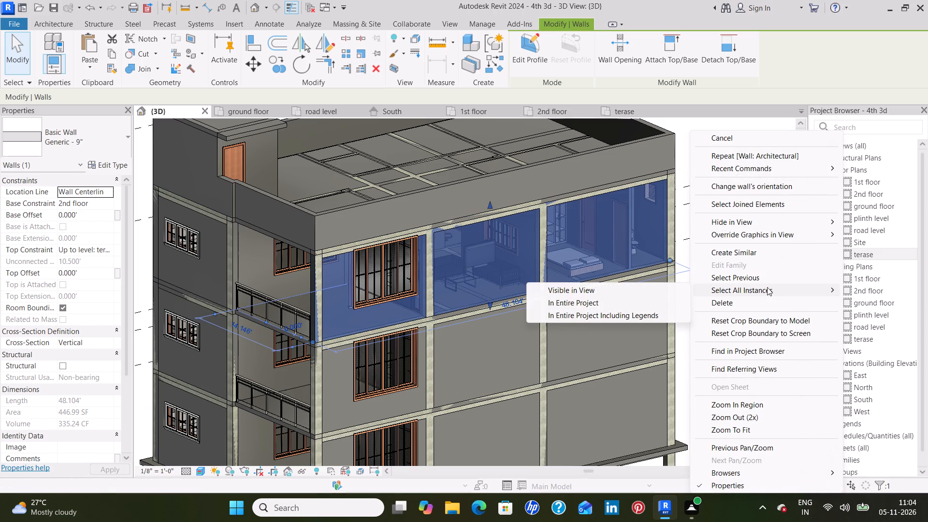
pyautogui.click(626, 309)
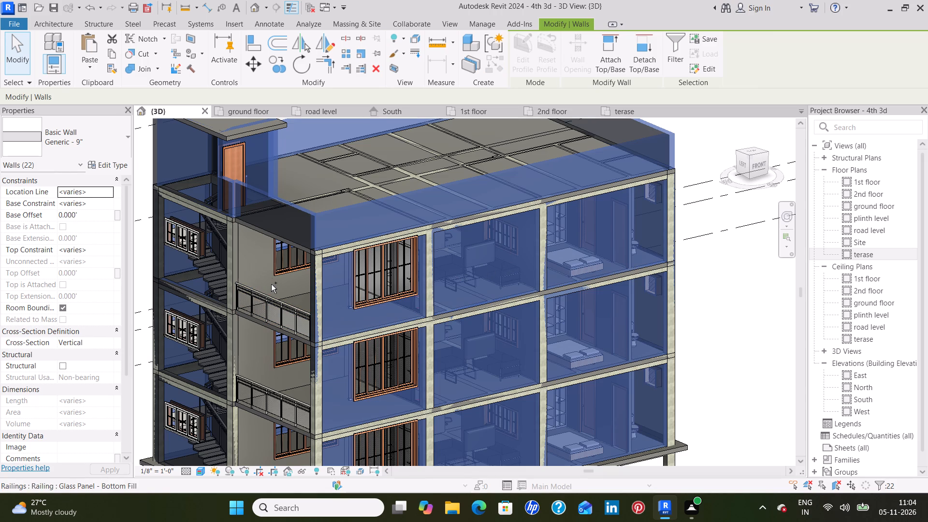
pyautogui.keyDown('ctrl'); pyautogui.click(286, 295); pyautogui.keyUp('ctrl')
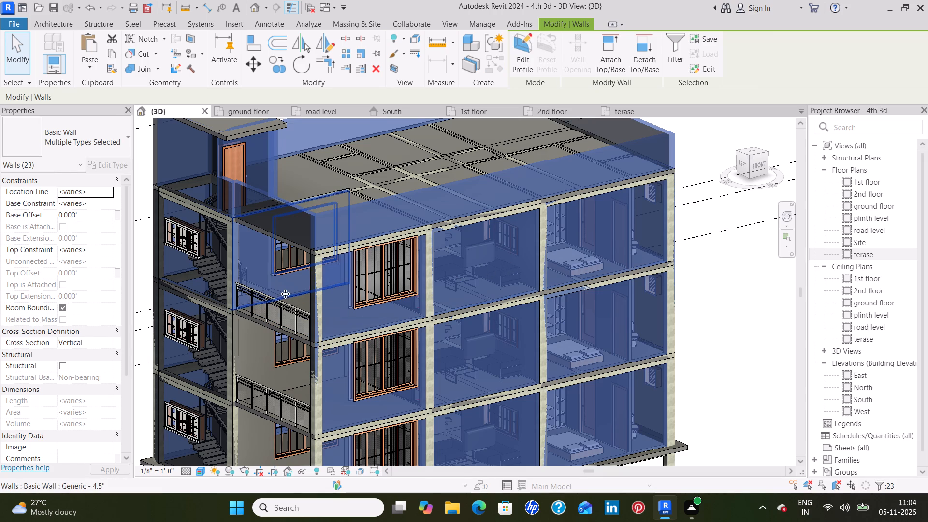
pyautogui.rightClick(269, 286)
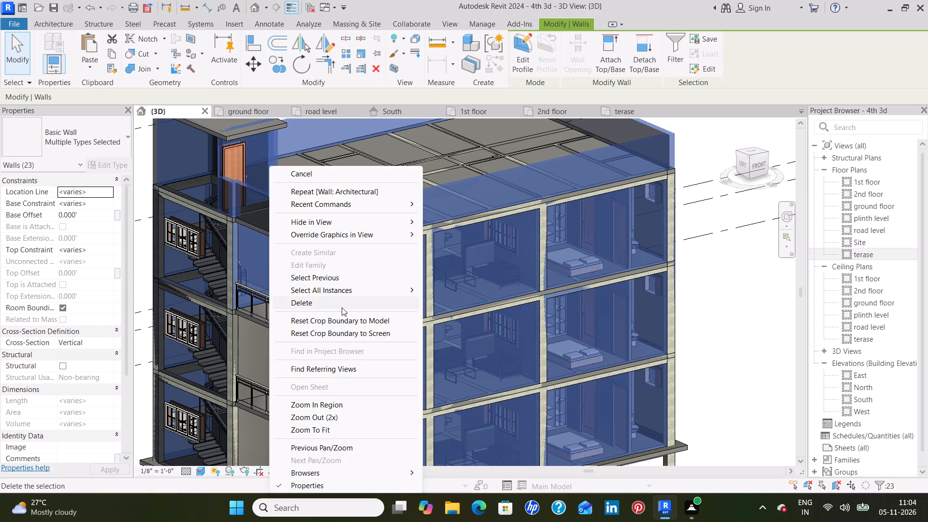
pyautogui.click(348, 291)
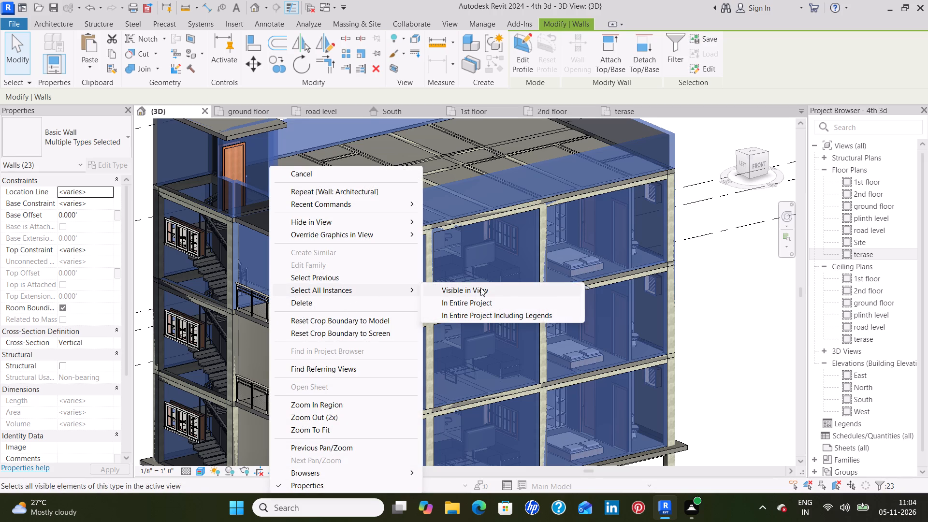
pyautogui.click(474, 304)
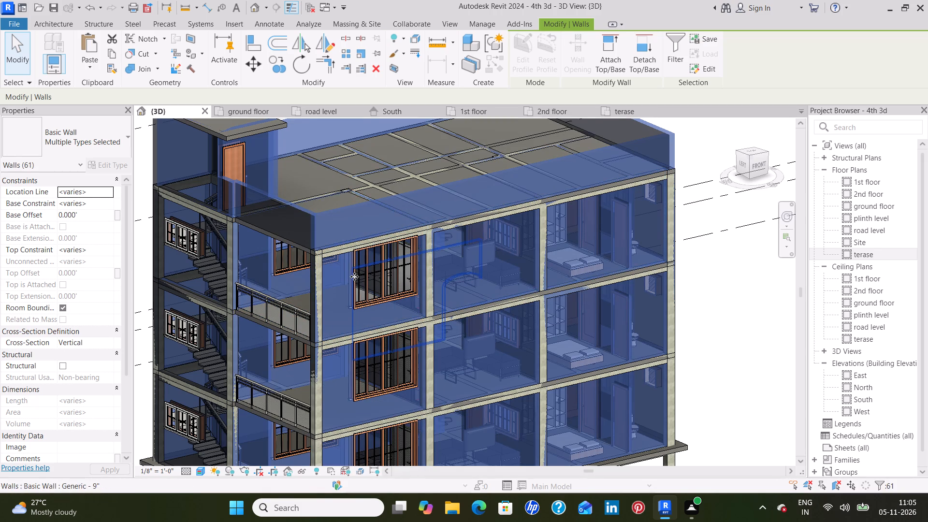
# Remove the terrace parapet walls and the visible stair enclosure walls from the wall selection.
pyautogui.keyDown('shift'); pyautogui.click(342, 213); pyautogui.keyUp('shift')
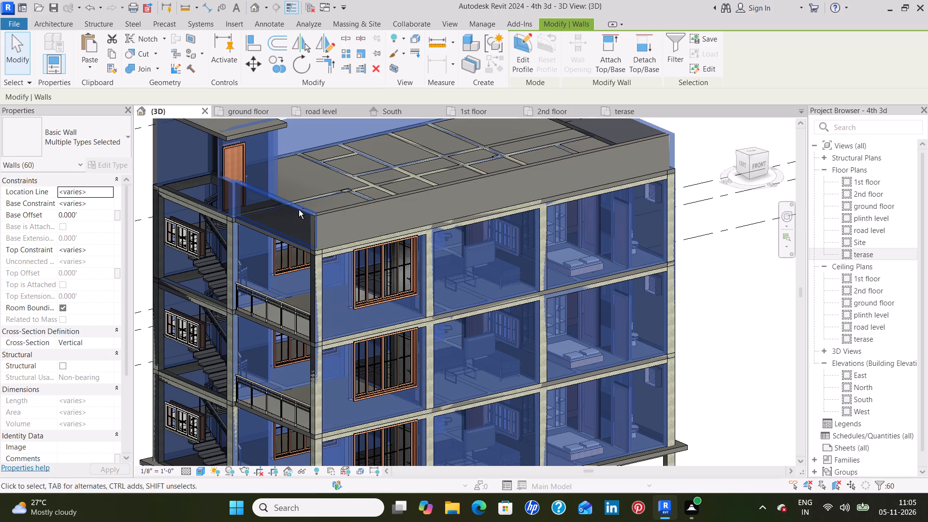
pyautogui.keyDown('shift'); pyautogui.click(299, 210); pyautogui.keyUp('shift')
pyautogui.keyDown('shift'); pyautogui.click(233, 187); pyautogui.keyUp('shift')
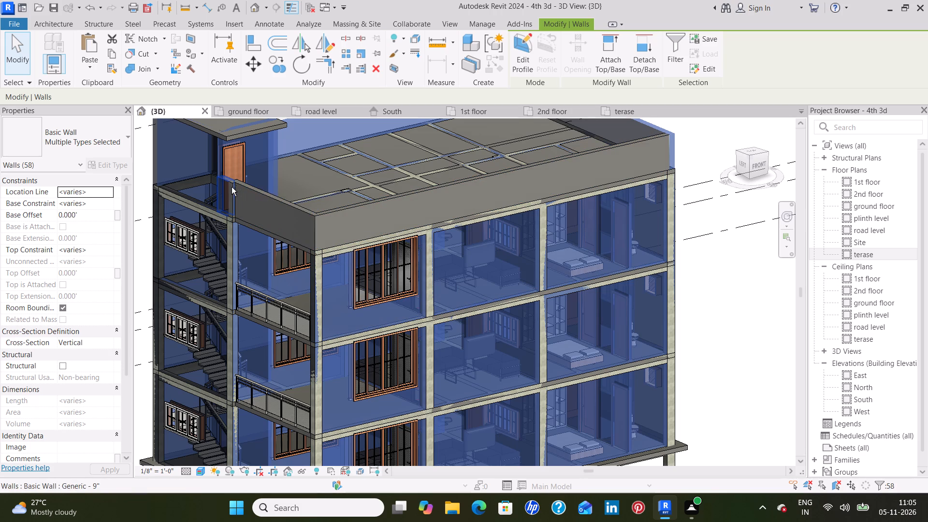
pyautogui.keyDown('shift'); pyautogui.click(232, 187); pyautogui.keyUp('shift')
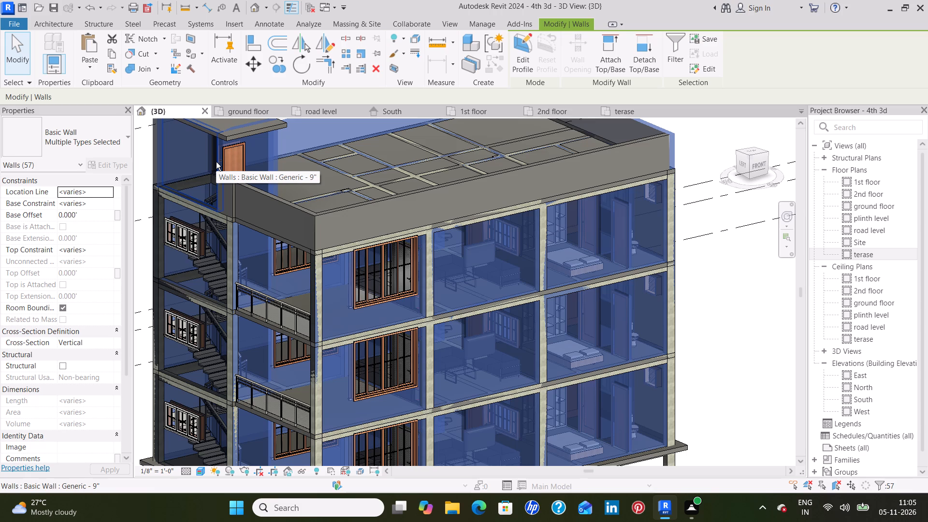
pyautogui.keyDown('shift'); pyautogui.click(216, 162); pyautogui.keyUp('shift')
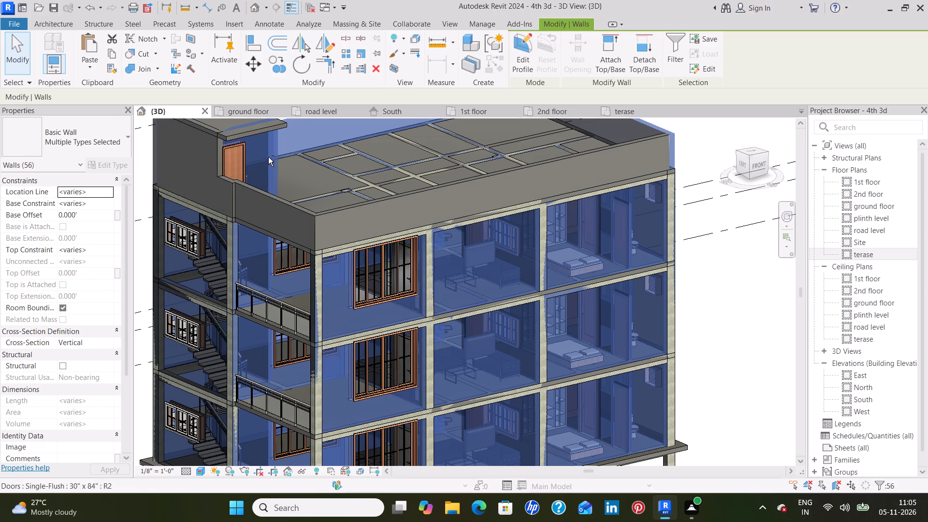
pyautogui.keyDown('shift'); pyautogui.click(270, 156); pyautogui.keyUp('shift')
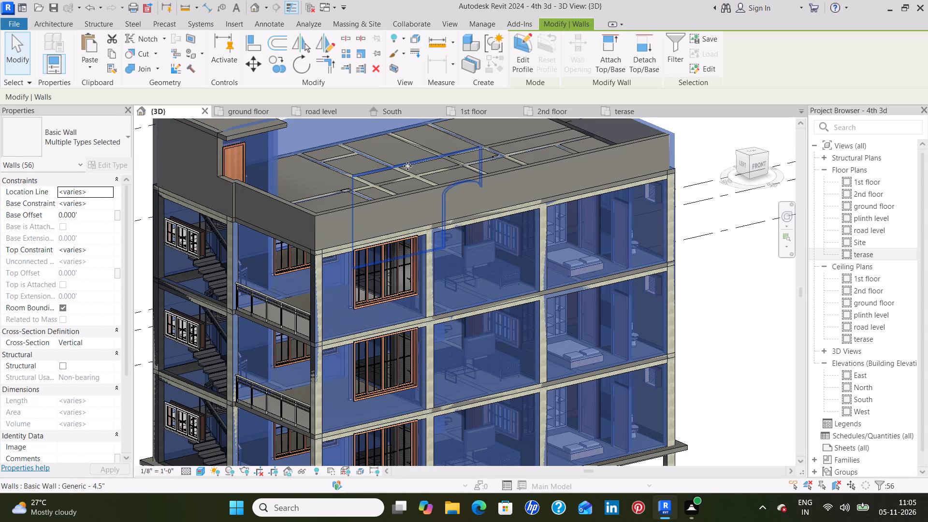
pyautogui.moveTo(439, 157); pyautogui.dragTo(430, 225, button='middle')
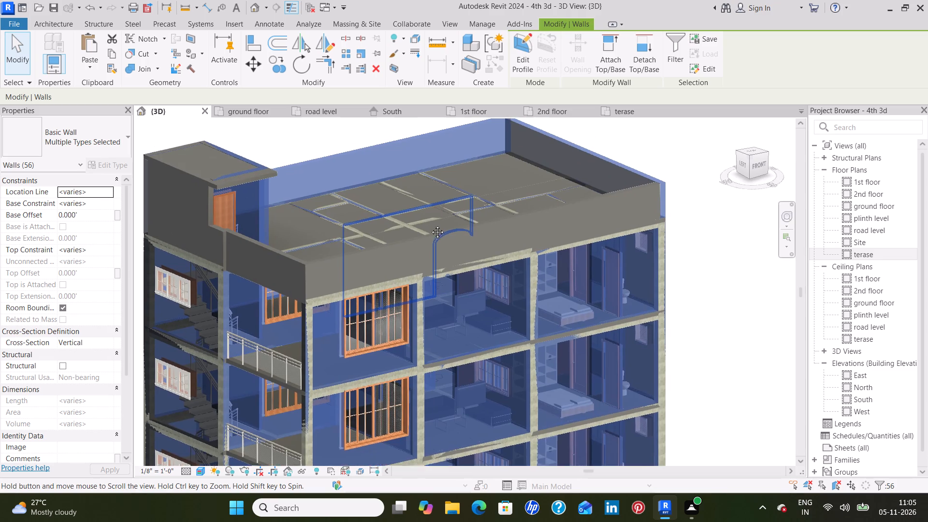
pyautogui.moveTo(430, 225); pyautogui.dragTo(407, 332, button='middle')
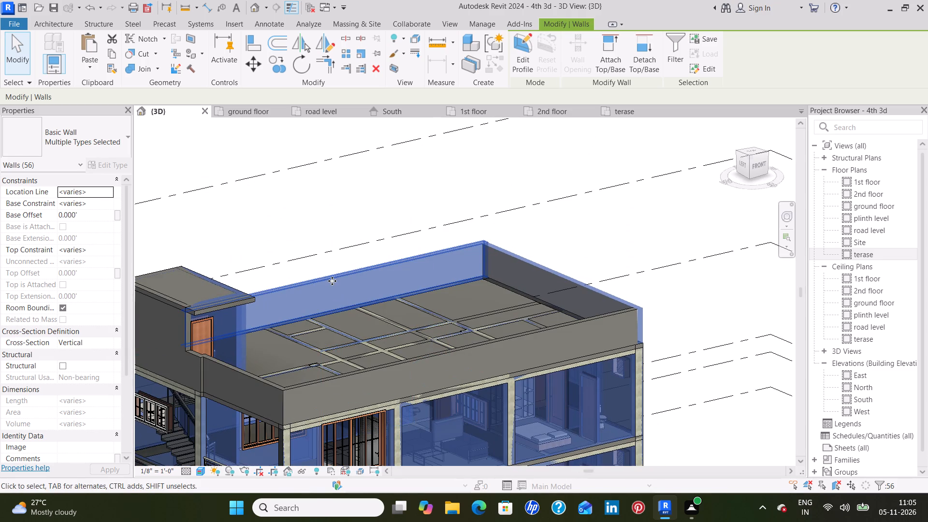
pyautogui.keyDown('shift'); pyautogui.click(332, 276); pyautogui.keyUp('shift')
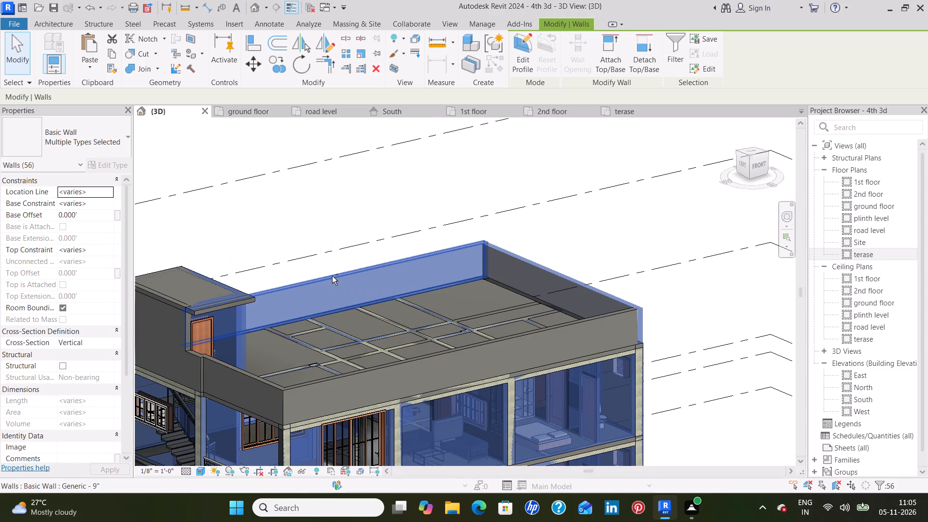
pyautogui.keyDown('shift'); pyautogui.click(526, 262); pyautogui.keyUp('shift')
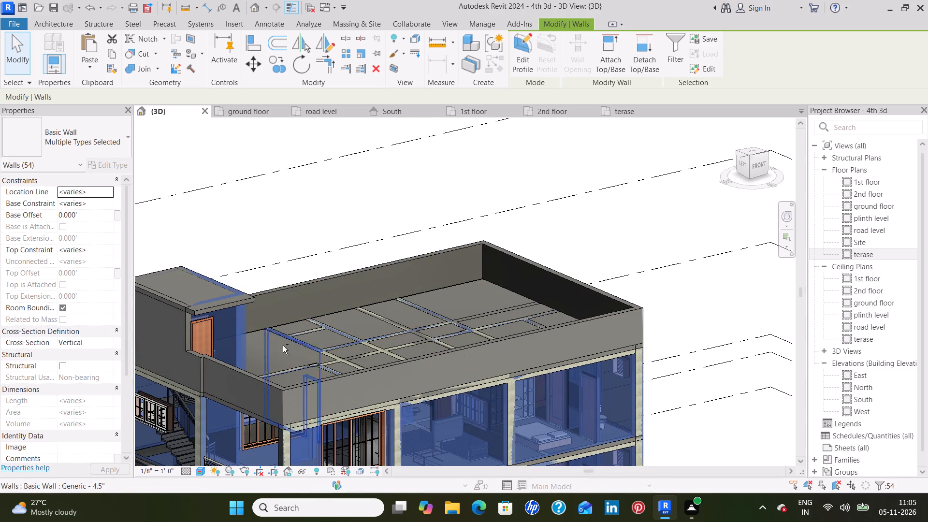
pyautogui.keyDown('shift'); pyautogui.click(241, 344); pyautogui.keyUp('shift')
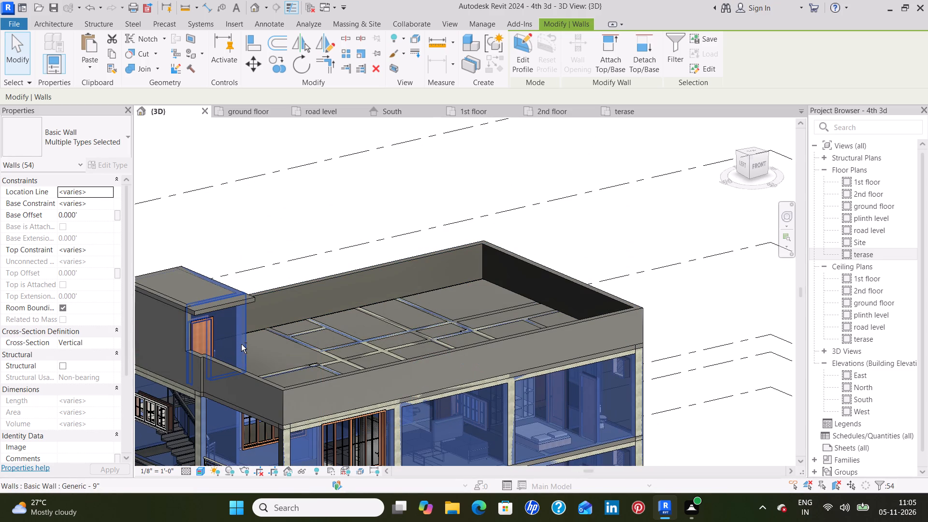
pyautogui.keyDown('shift'); pyautogui.click(234, 287); pyautogui.keyUp('shift')
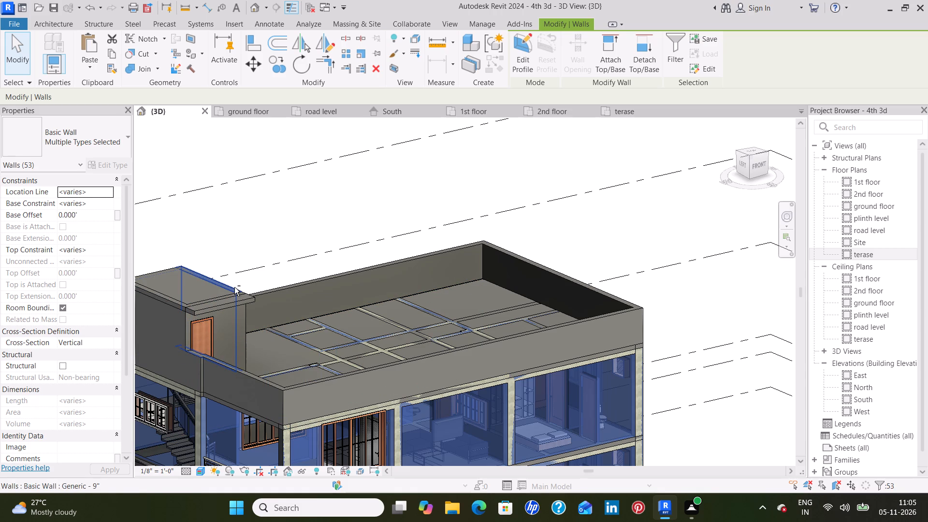
pyautogui.scroll(-3, 422, 311)
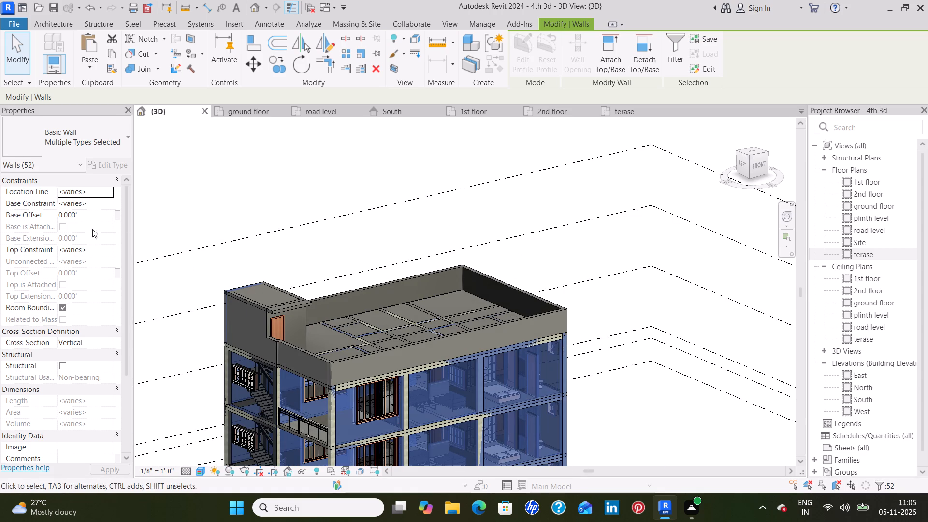
# Set the selected walls' top constraint to Unconnected with an unconnected height of 9'6", apply it and clear the selection.
pyautogui.click(104, 251)
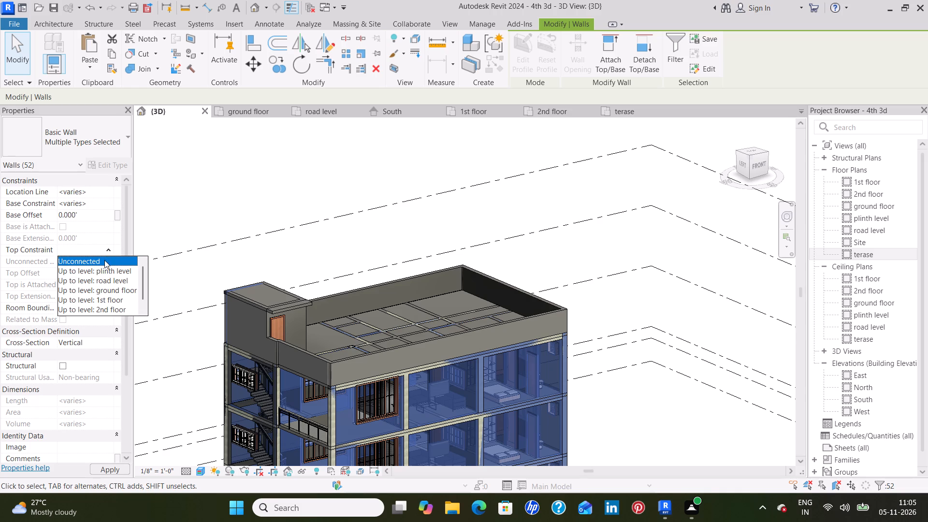
pyautogui.click(104, 261)
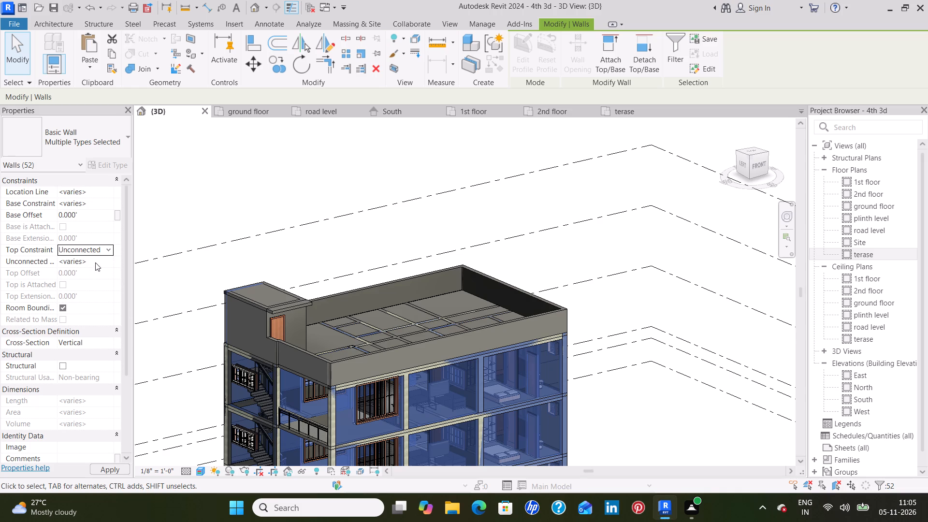
pyautogui.click(95, 262)
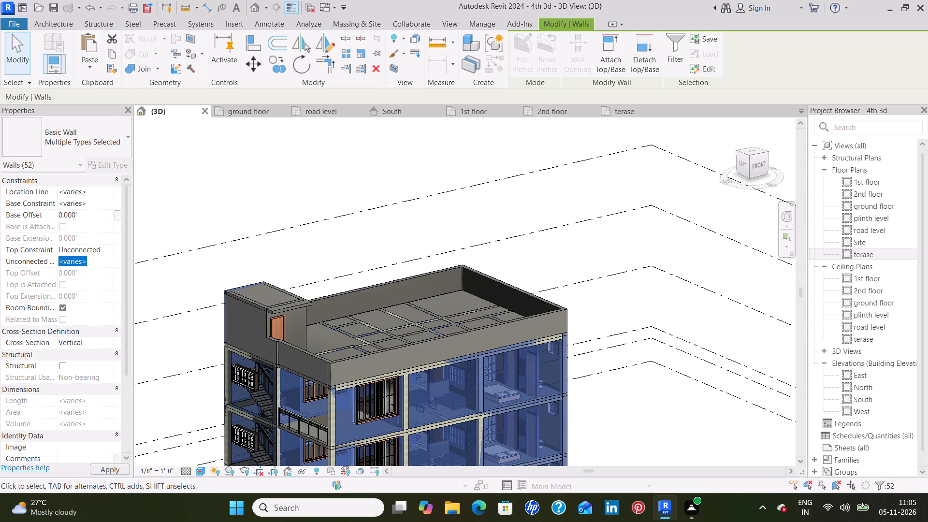
pyautogui.press('BackSpace')
pyautogui.press('BackSpace')
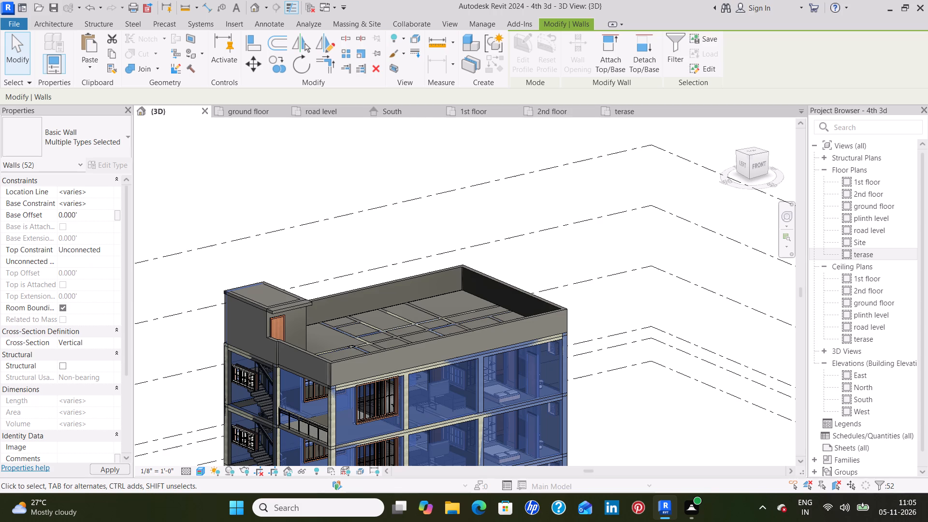
pyautogui.write("9'")
pyautogui.press('6')
pyautogui.hotkey('shift', '"')
pyautogui.click(111, 472)
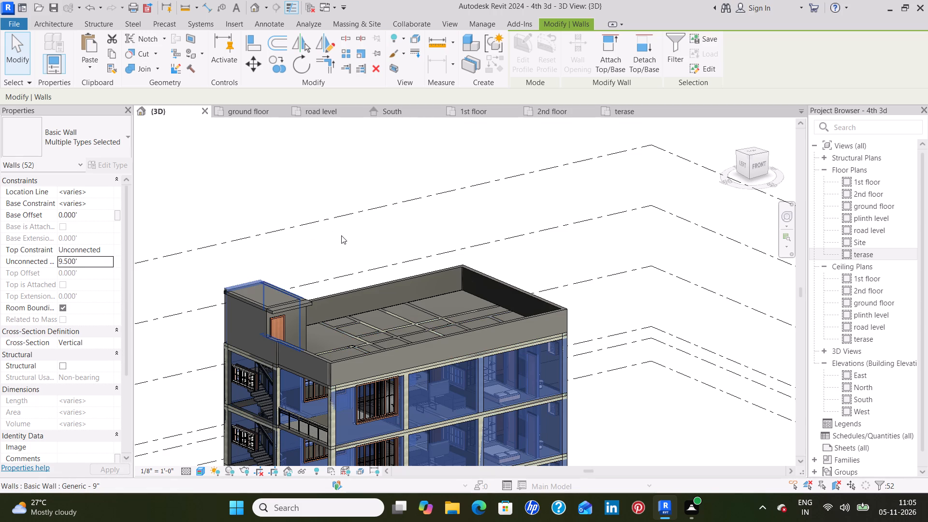
pyautogui.click(343, 238)
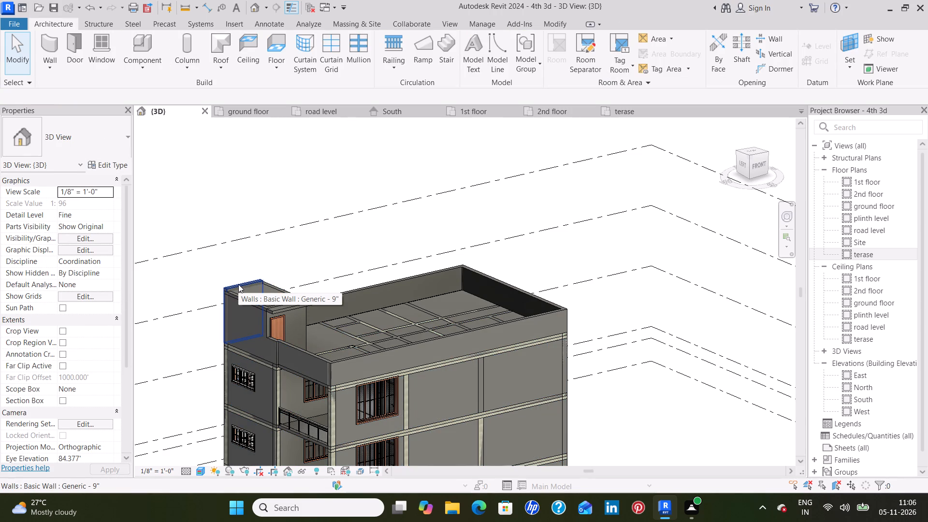
# Set the unconnected height of the stair enclosure's protruding outer Generic - 9" wall on the terrace to 9', apply it and clear the selection.
pyautogui.click(238, 284)
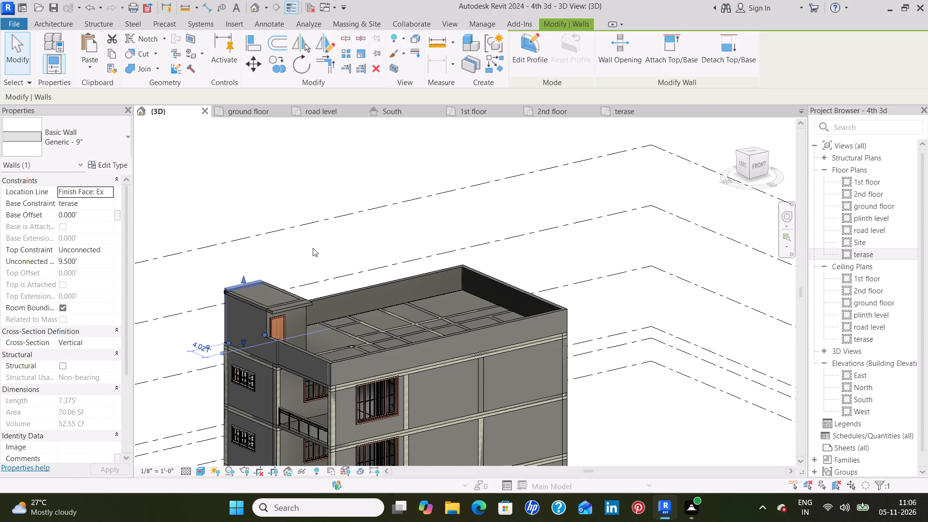
pyautogui.click(96, 264)
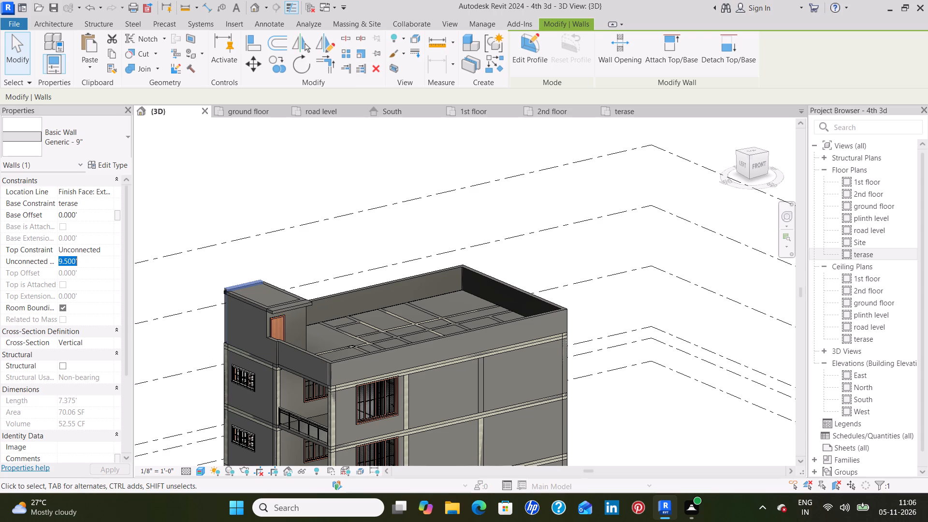
pyautogui.press('BackSpace')
pyautogui.press('BackSpace')
pyautogui.press('9')
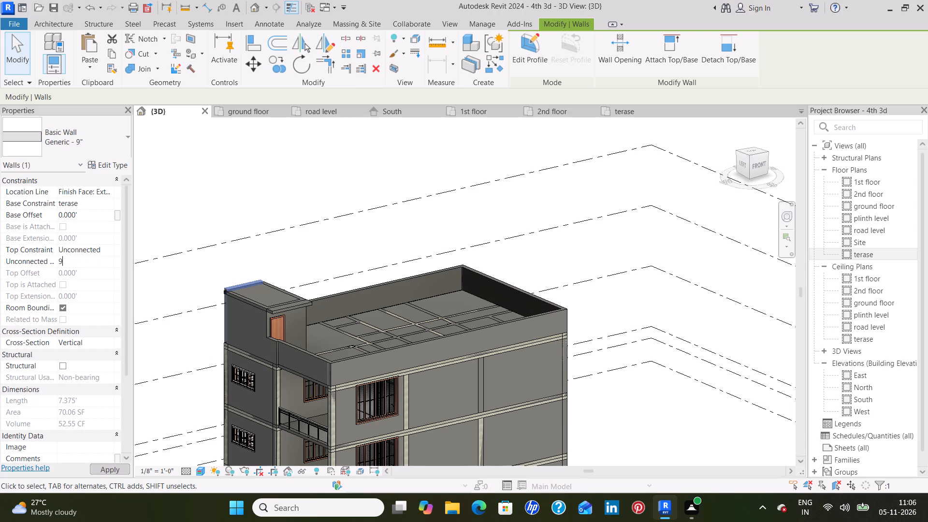
pyautogui.press("'")
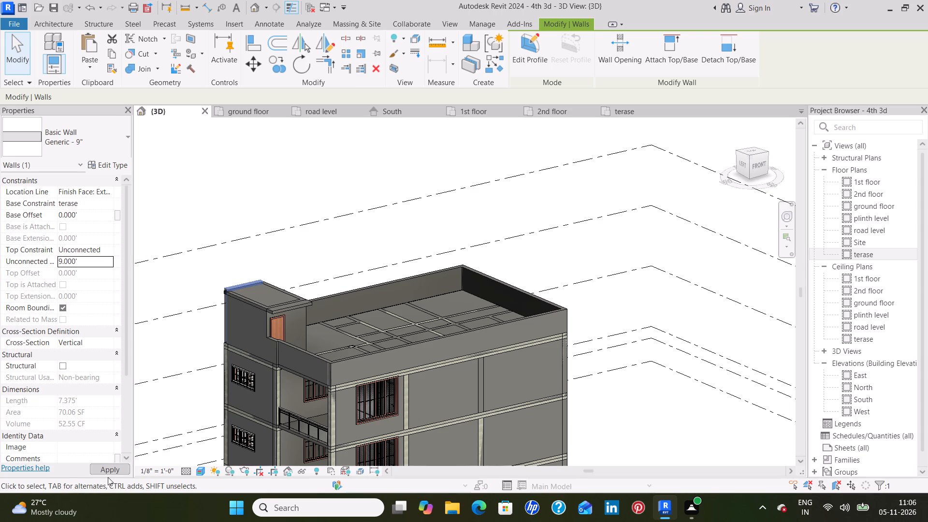
pyautogui.click(104, 472)
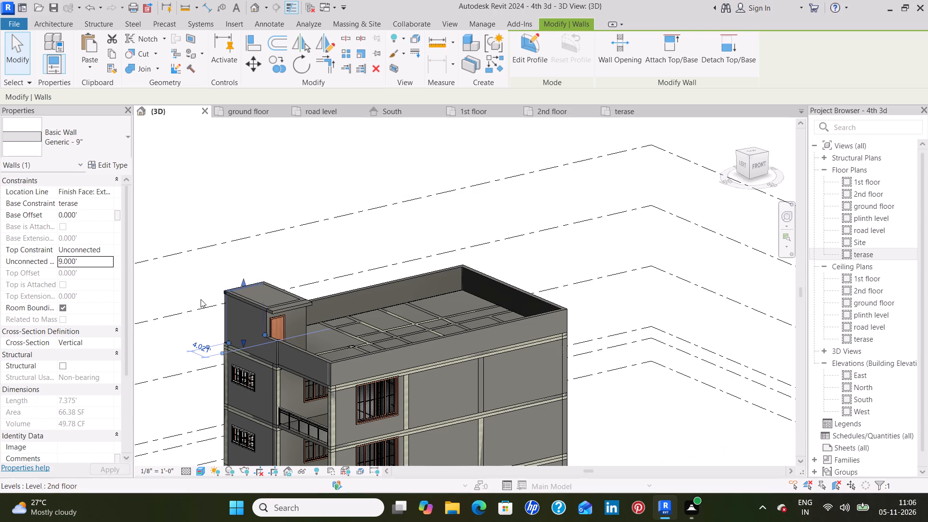
pyautogui.click(369, 239)
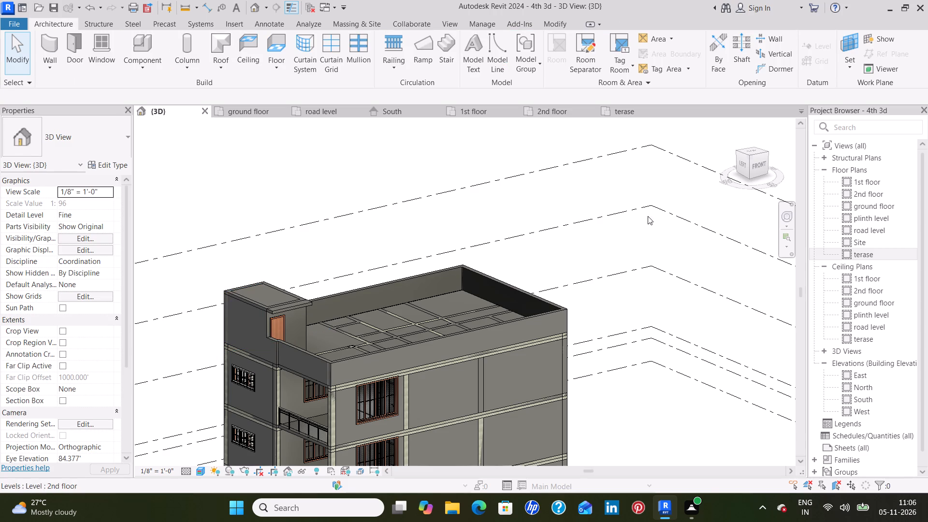
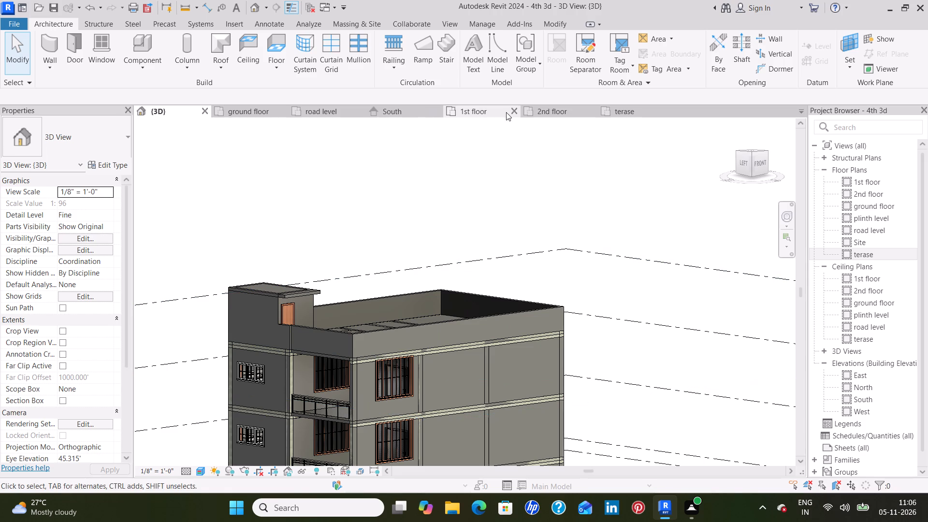
# In the 1st floor plan, change the front wall's sliding window in the empty room beside the living area to Window-Sliding-Four 180" x 78".
pyautogui.doubleClick(489, 113)
pyautogui.scroll(-4, 611, 326)
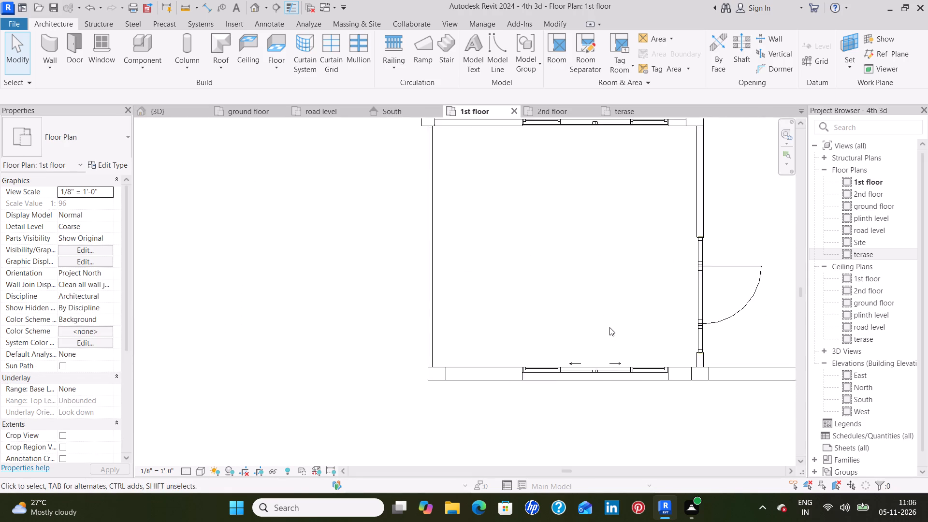
pyautogui.scroll(-3, 609, 328)
pyautogui.moveTo(590, 246); pyautogui.dragTo(497, 370, button='middle')
pyautogui.moveTo(476, 387); pyautogui.dragTo(447, 324, button='middle')
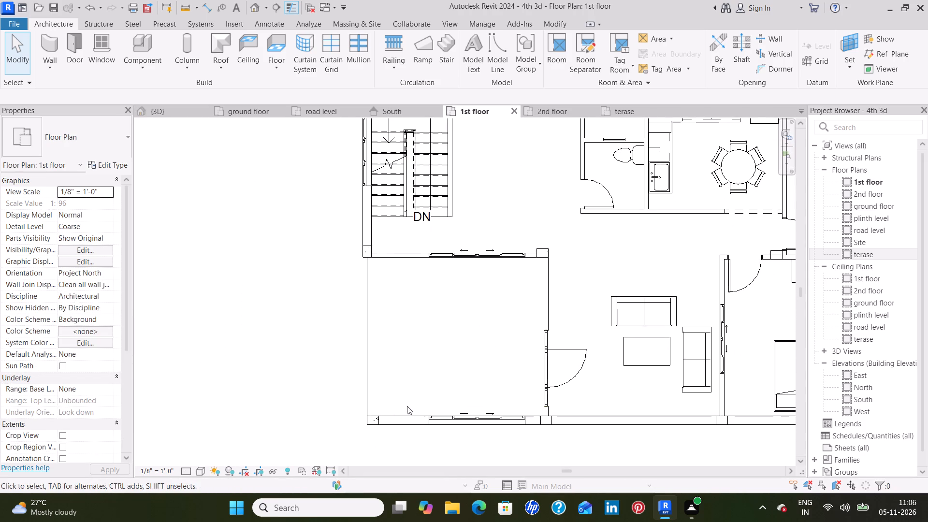
pyautogui.click(446, 418)
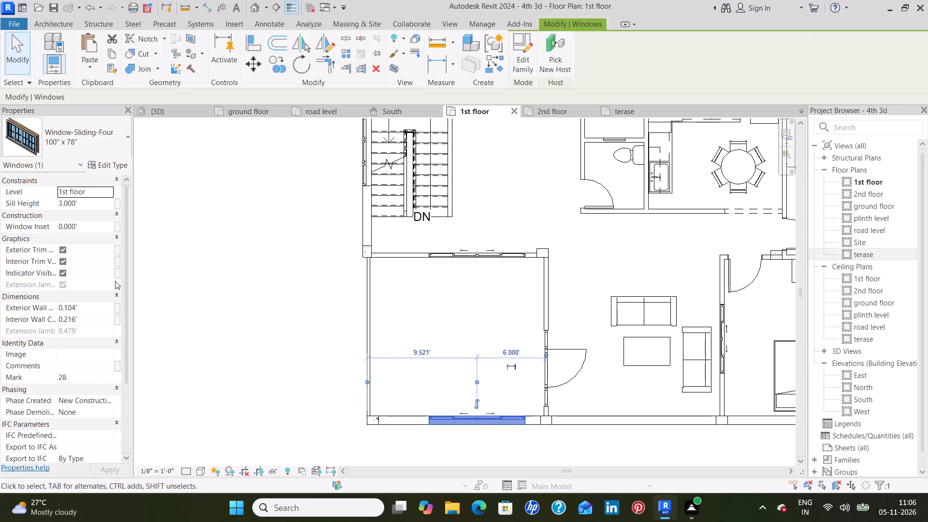
pyautogui.click(106, 141)
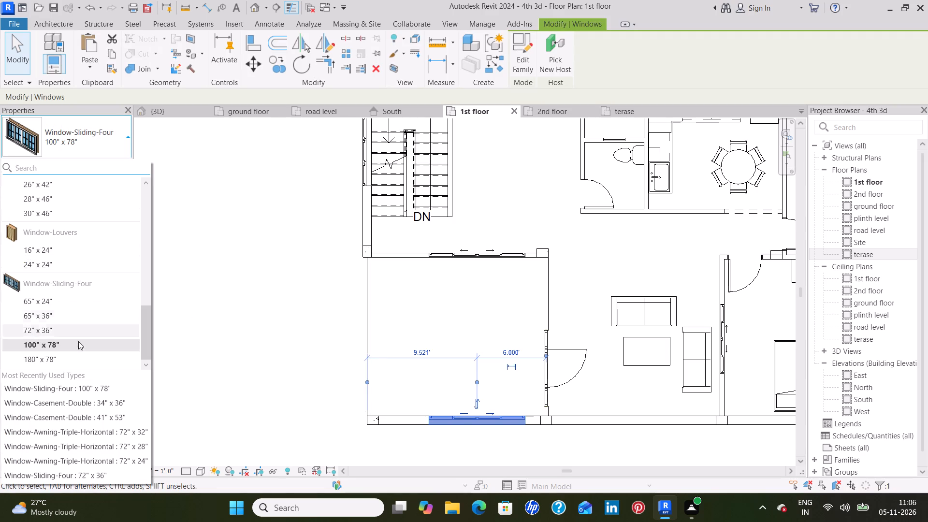
pyautogui.click(79, 357)
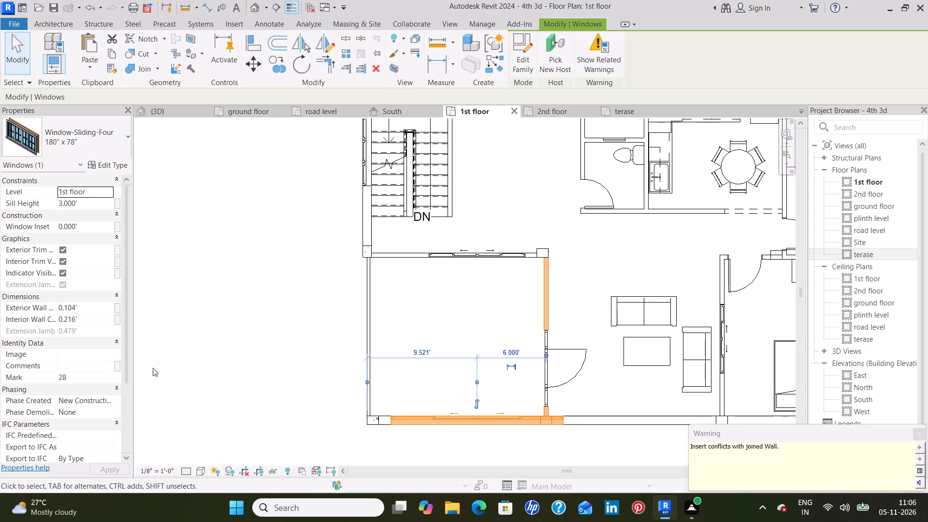
# Nudge the front window toward the outer corner column until its centre is 7' from the room's door wall.
pyautogui.click(393, 419)
pyautogui.press('Left')
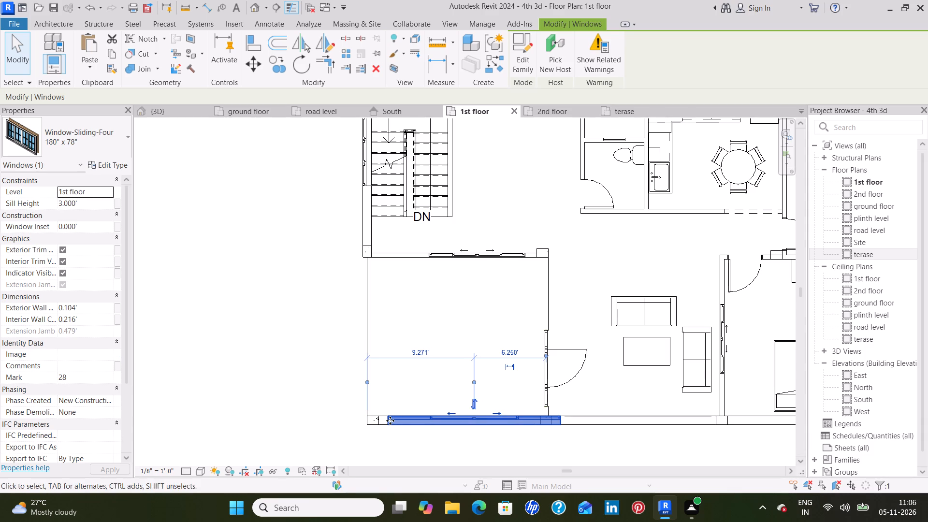
pyautogui.press('Left')
pyautogui.press('Left')
pyautogui.press('Left')
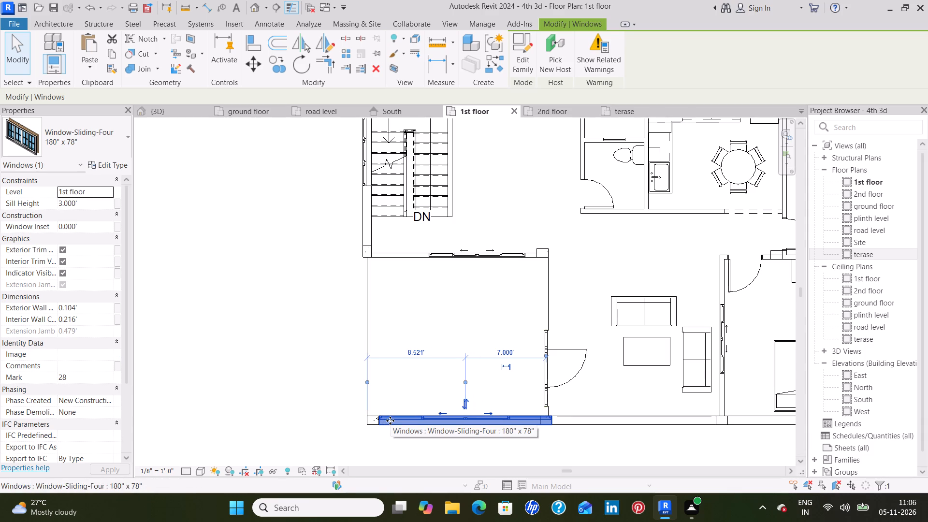
# Set the Width of the 180" x 78" sliding window type to 13' and apply it.
pyautogui.click(102, 152)
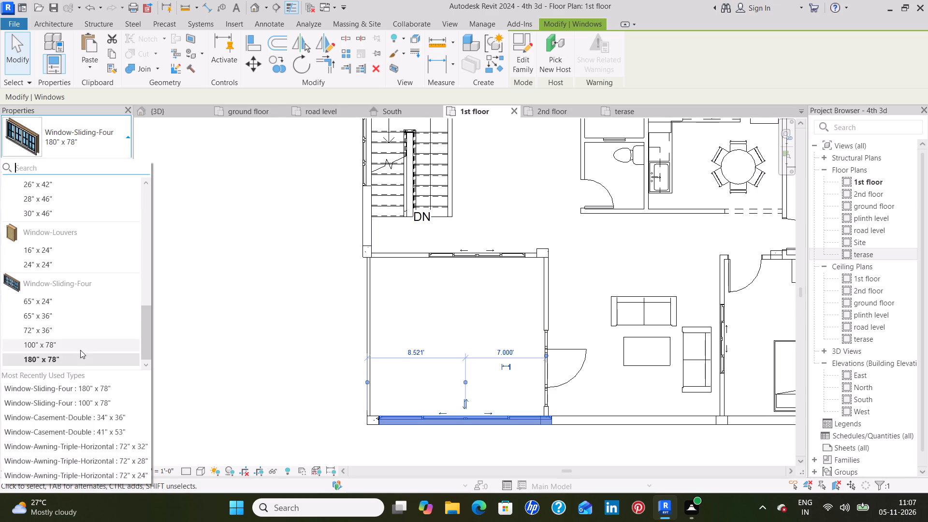
pyautogui.click(89, 140)
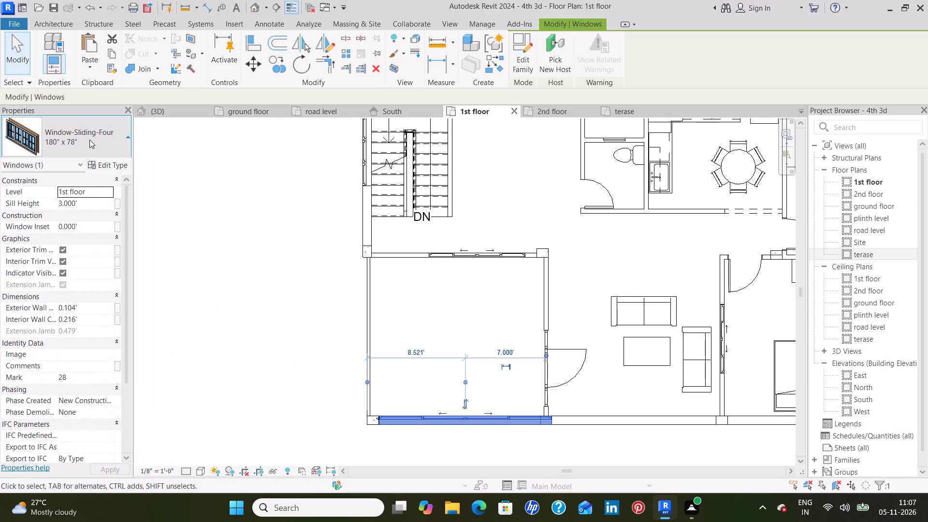
pyautogui.click(118, 165)
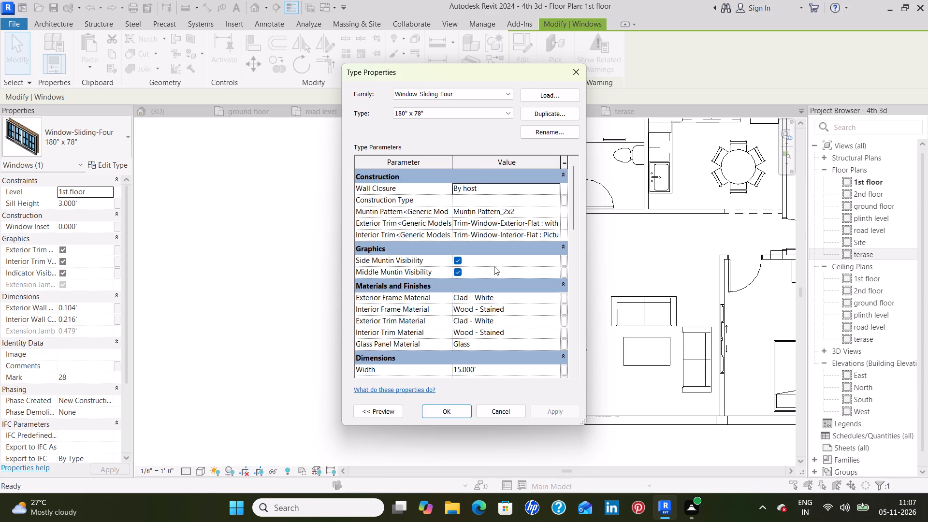
pyautogui.scroll(-3, 494, 271)
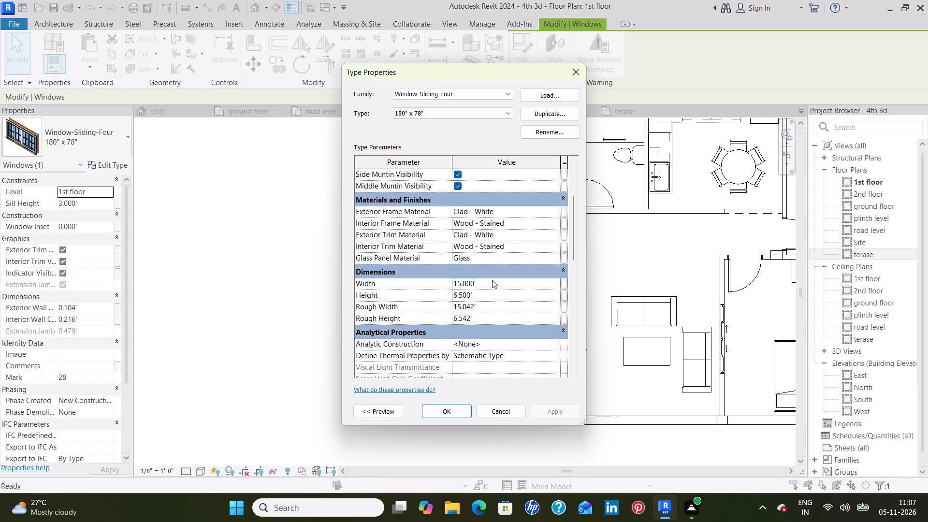
pyautogui.scroll(-1, 492, 282)
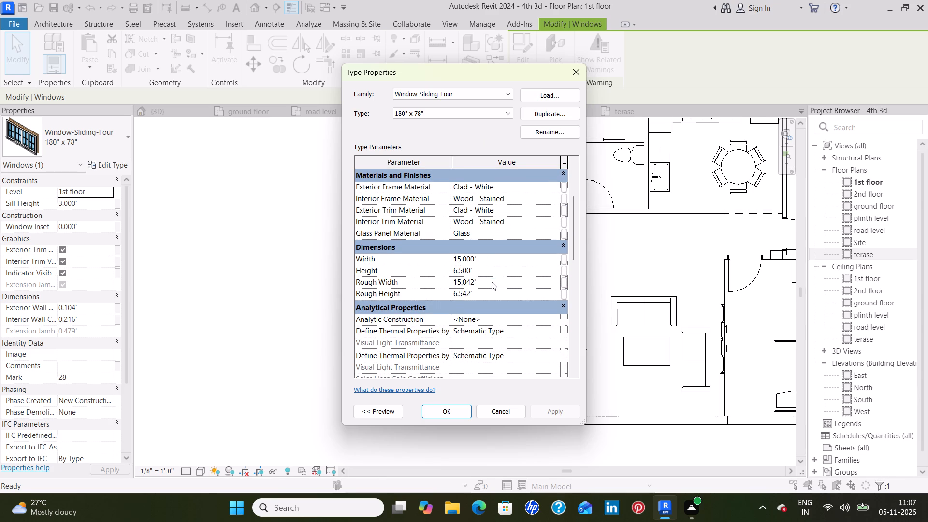
pyautogui.scroll(-1, 492, 282)
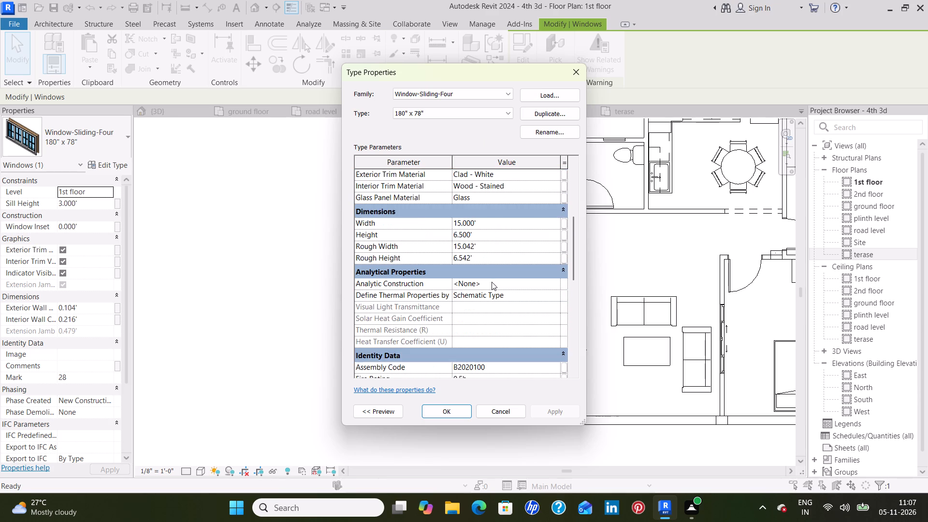
pyautogui.scroll(1, 492, 282)
pyautogui.click(490, 259)
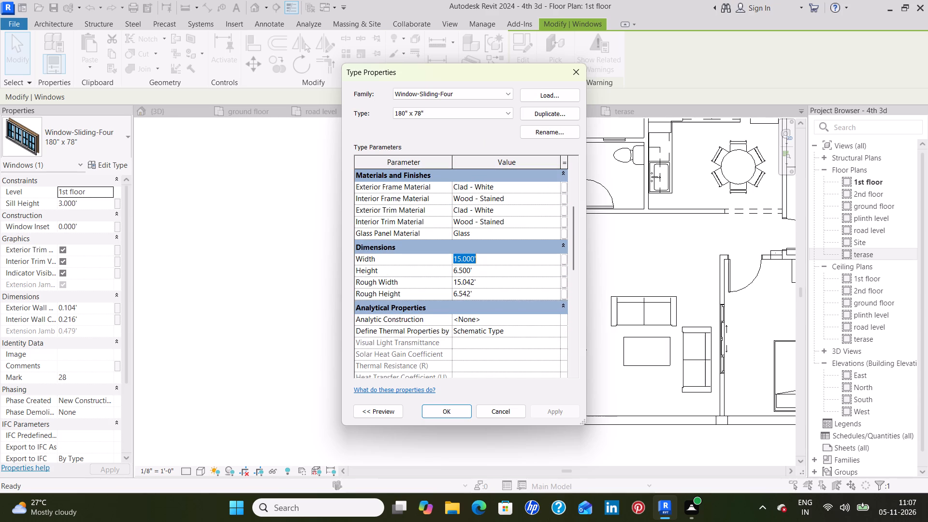
pyautogui.press('BackSpace')
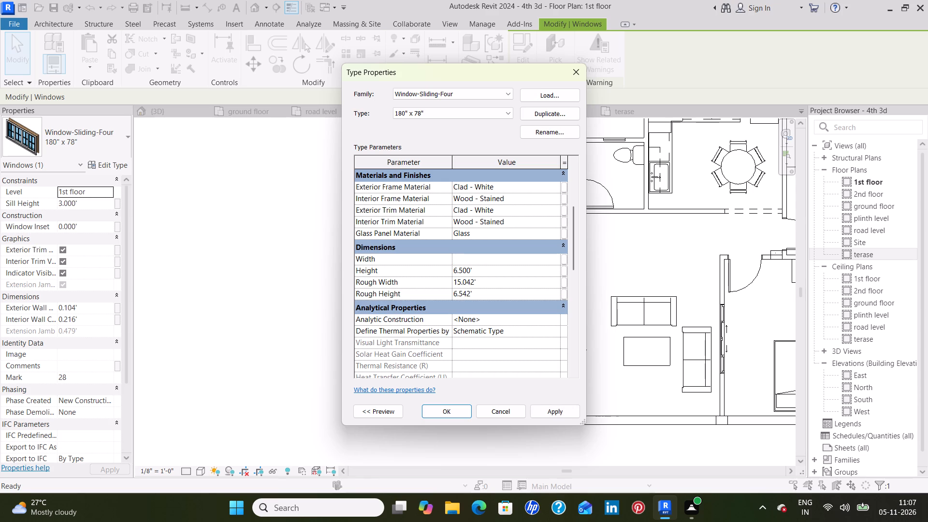
pyautogui.write('13')
pyautogui.press("'")
pyautogui.click(555, 414)
pyautogui.click(449, 414)
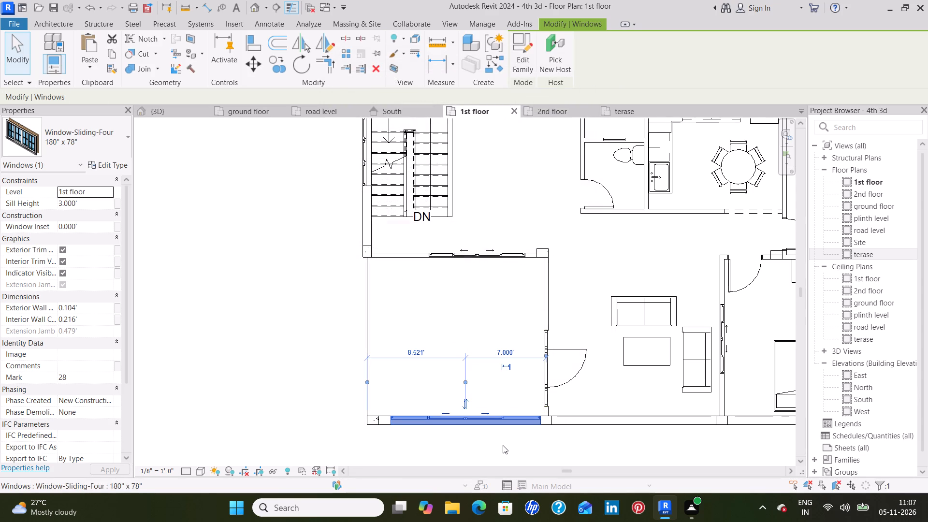
# Nudge the front window further toward the corner column until its centre is 7.5' from the door wall, and clear the selection.
pyautogui.press('Left')
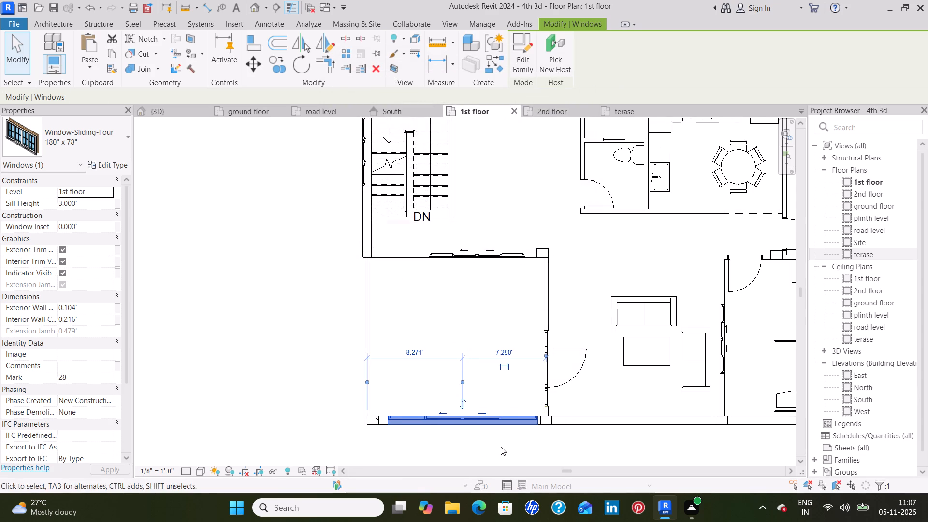
pyautogui.press('Left')
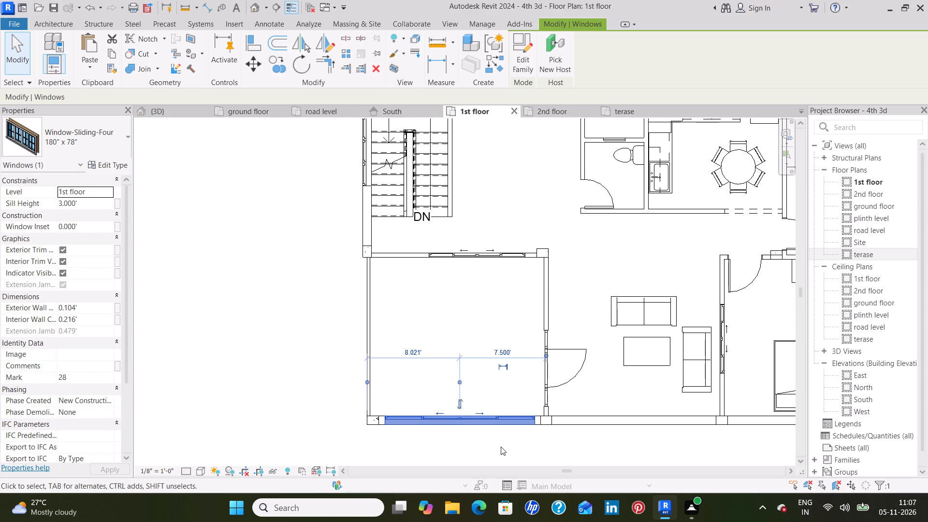
pyautogui.click(466, 331)
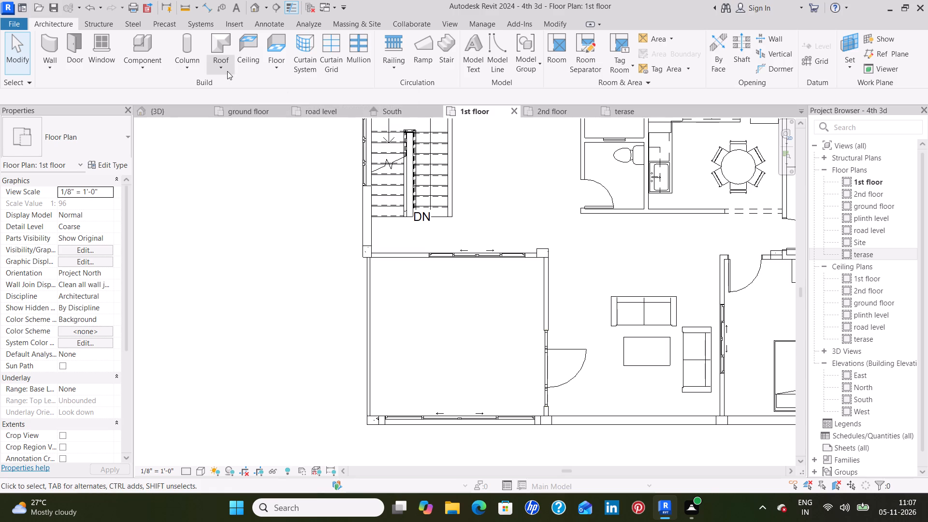
# Browse the US family library, including its Furniture folder, for a component family to load.
pyautogui.click(140, 50)
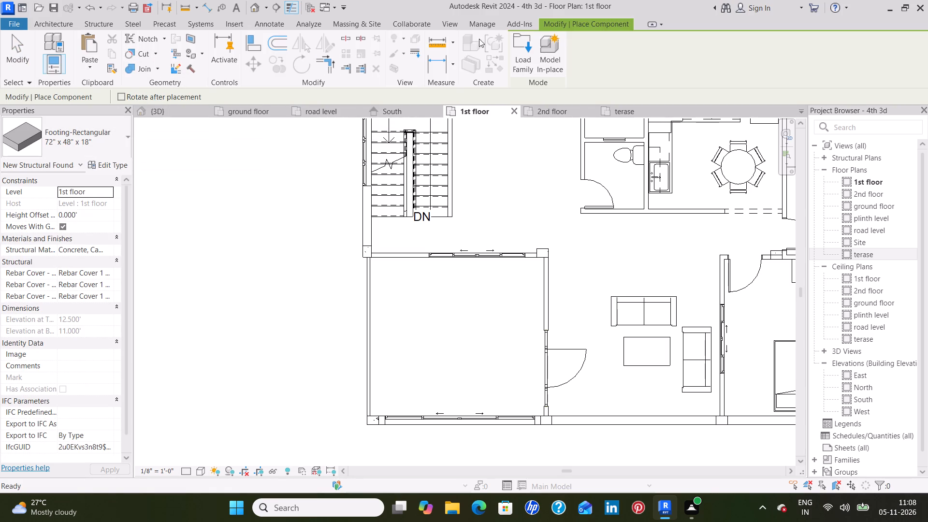
pyautogui.click(521, 50)
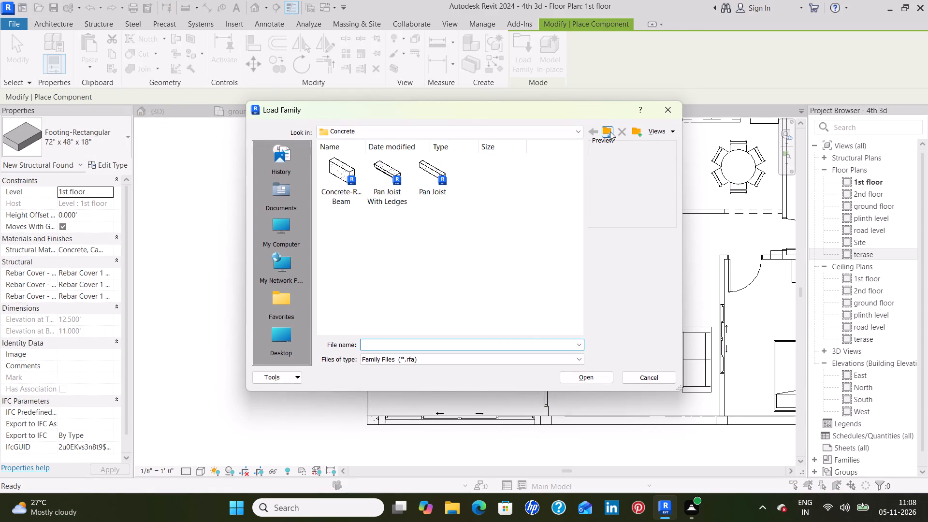
pyautogui.click(610, 130)
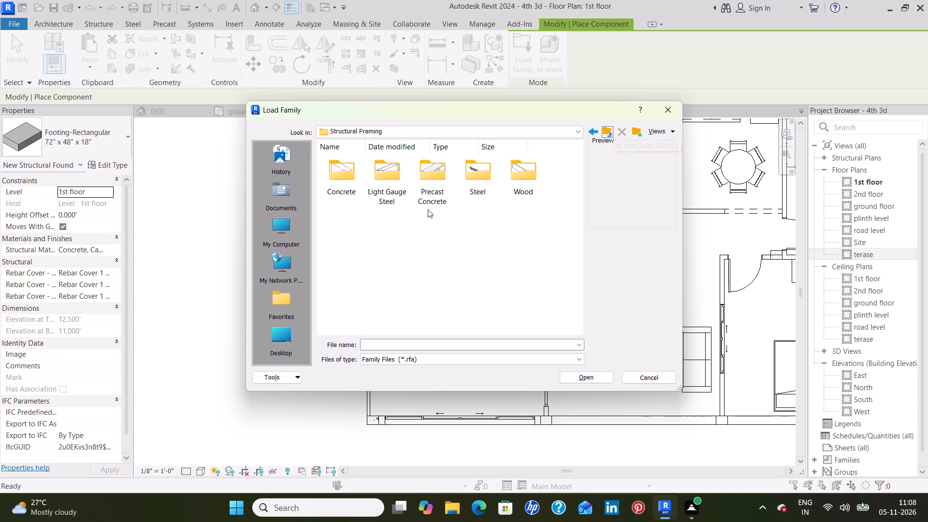
pyautogui.click(607, 132)
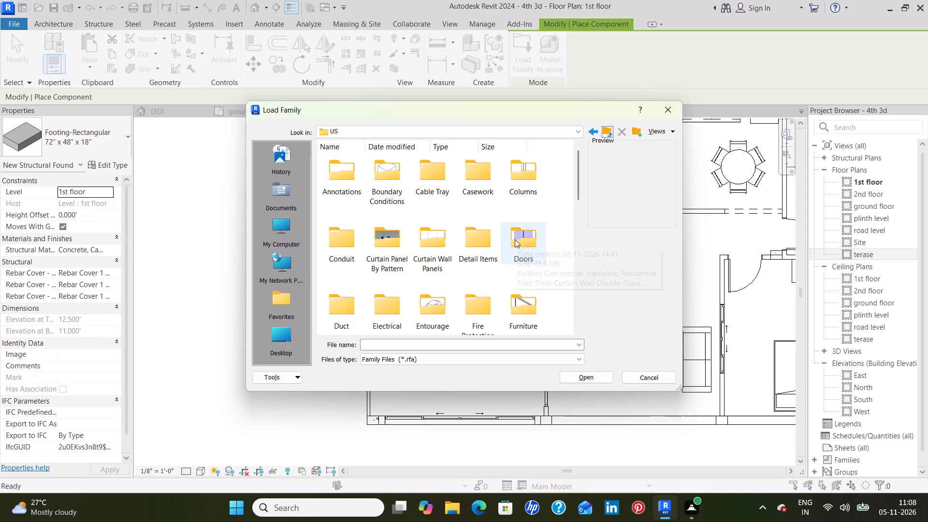
pyautogui.scroll(-1, 488, 225)
pyautogui.scroll(2, 487, 225)
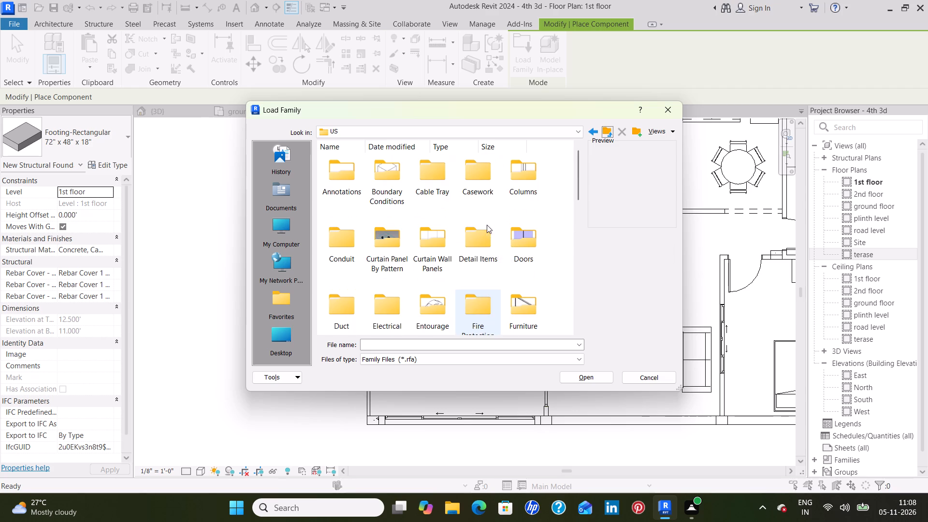
pyautogui.scroll(-2, 489, 248)
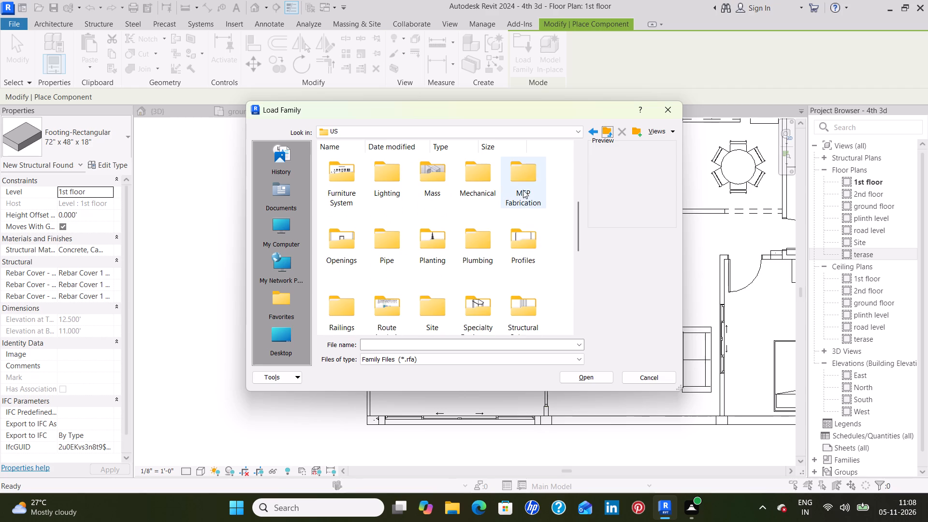
pyautogui.scroll(3, 526, 274)
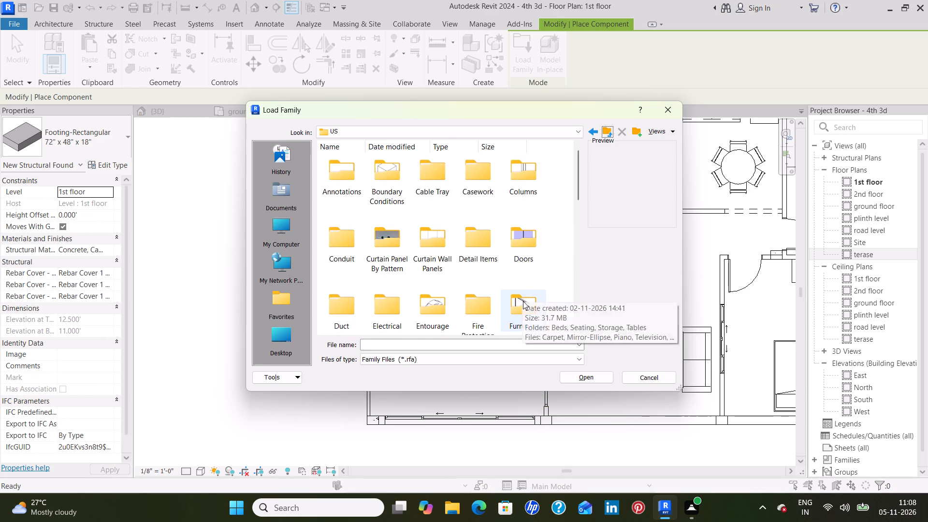
pyautogui.doubleClick(523, 303)
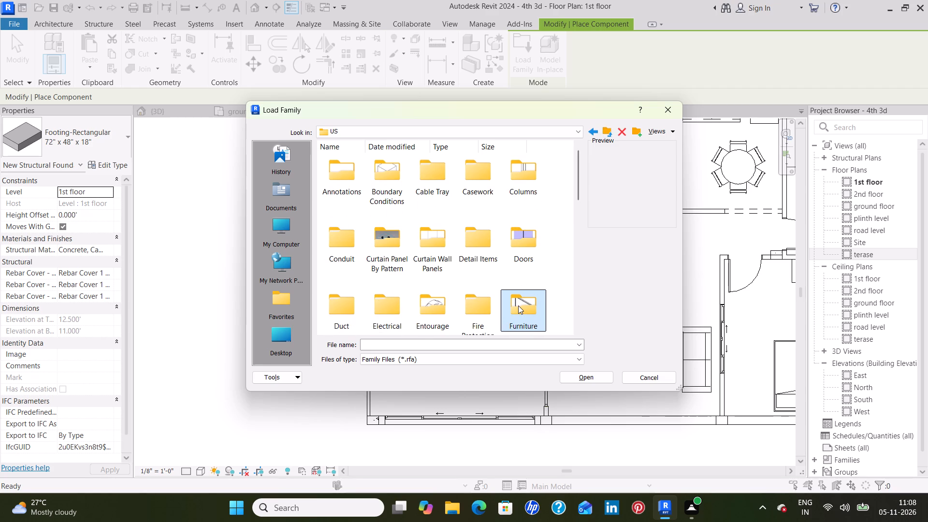
pyautogui.doubleClick(519, 305)
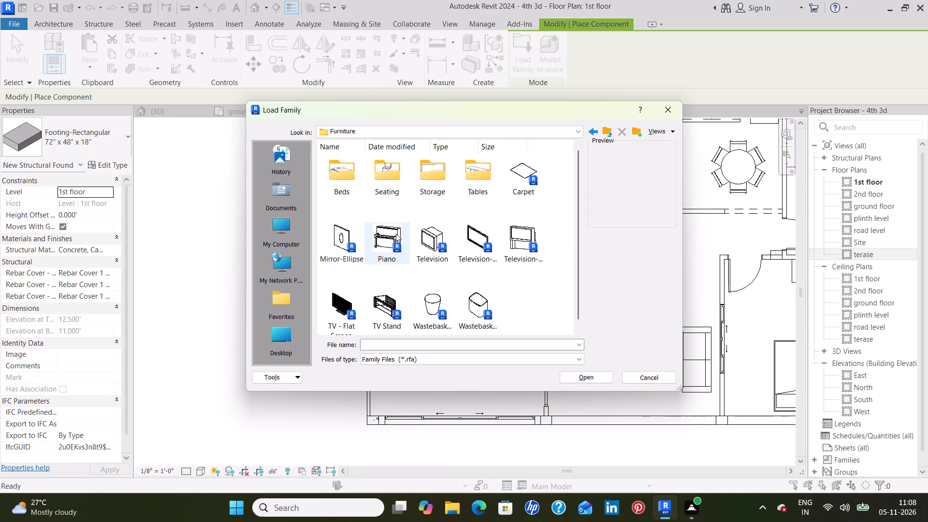
pyautogui.click(659, 111)
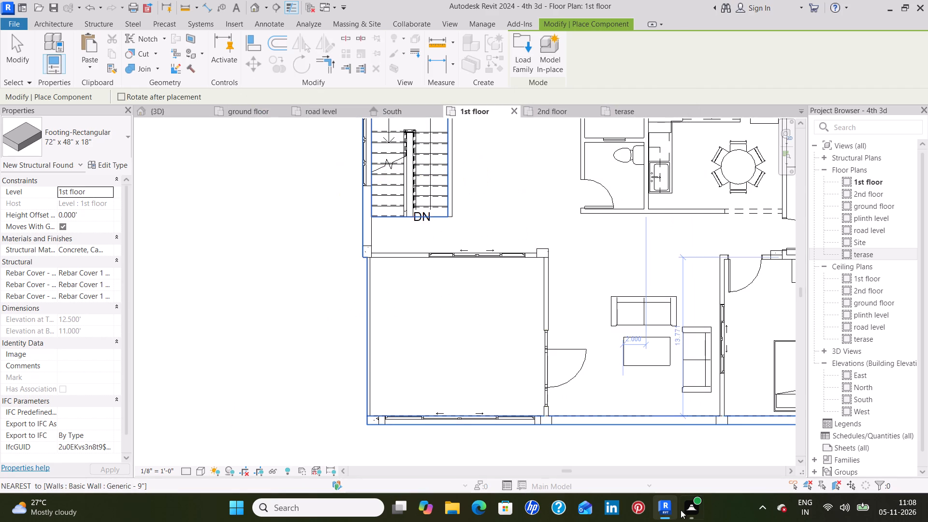
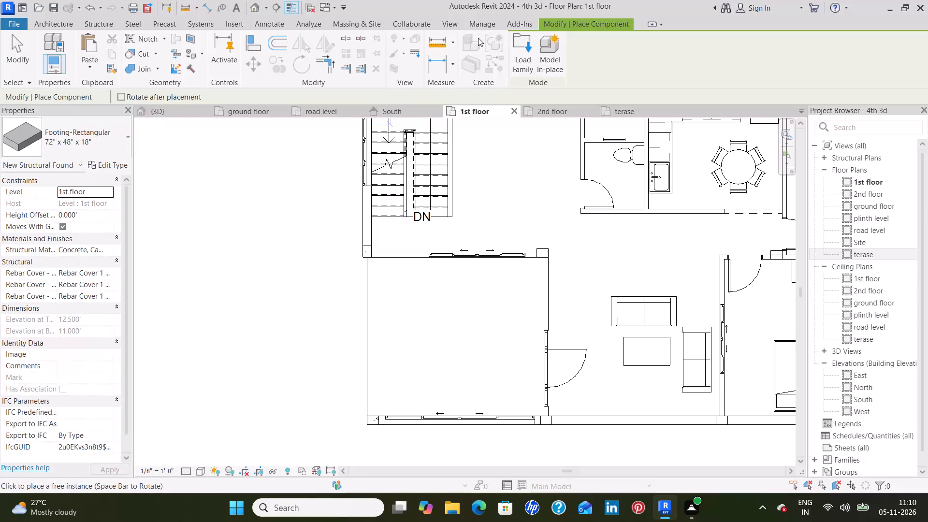
# Choose the Sofa-Pensi family from the Seating folder of the Furniture library as the component family to load.
pyautogui.click(529, 56)
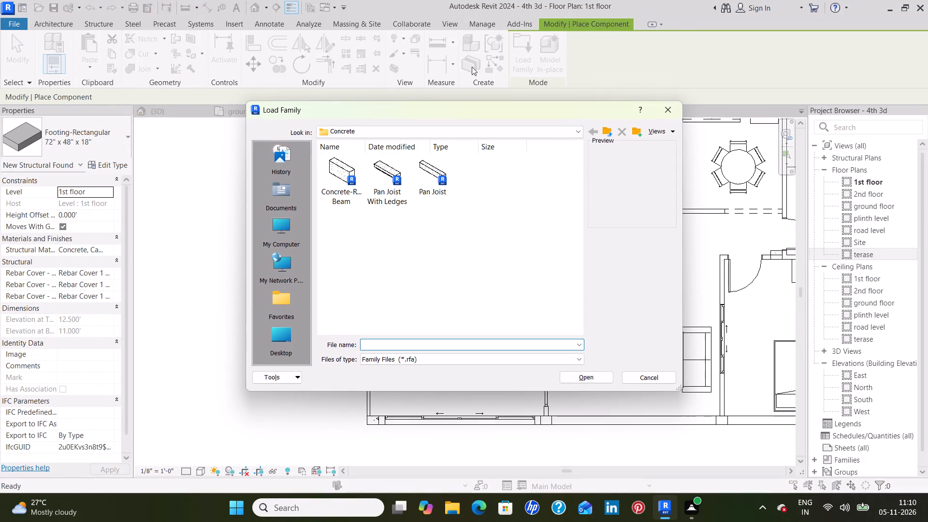
pyautogui.click(605, 134)
pyautogui.click(605, 134)
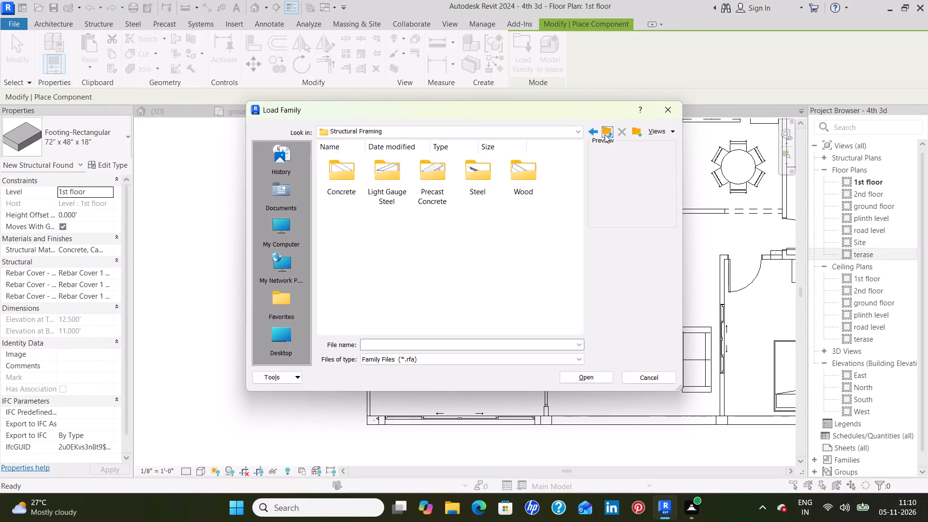
pyautogui.doubleClick(519, 302)
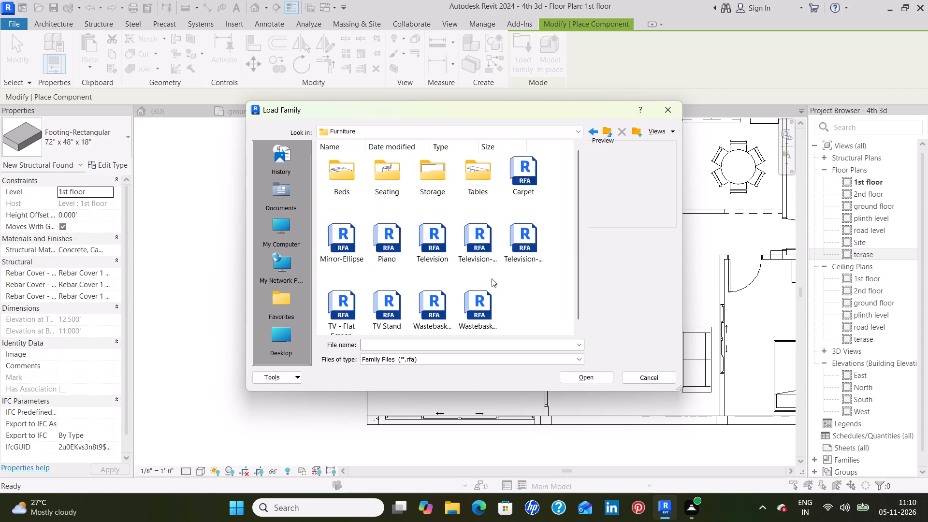
pyautogui.scroll(-1, 493, 231)
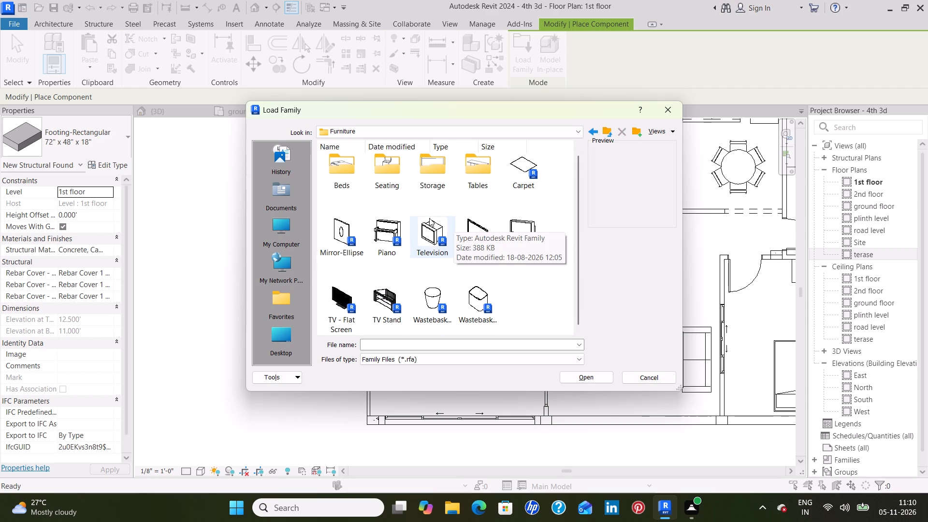
pyautogui.doubleClick(386, 176)
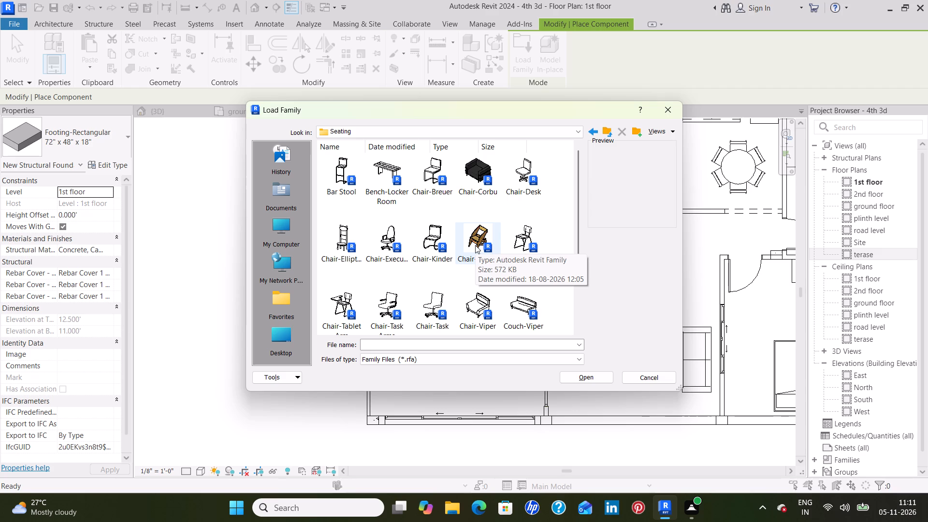
pyautogui.scroll(-2, 475, 245)
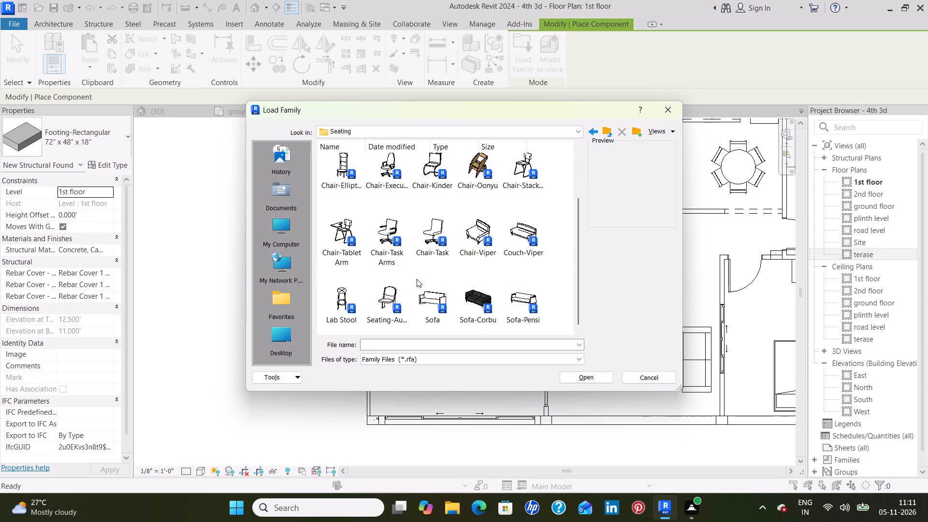
pyautogui.click(519, 292)
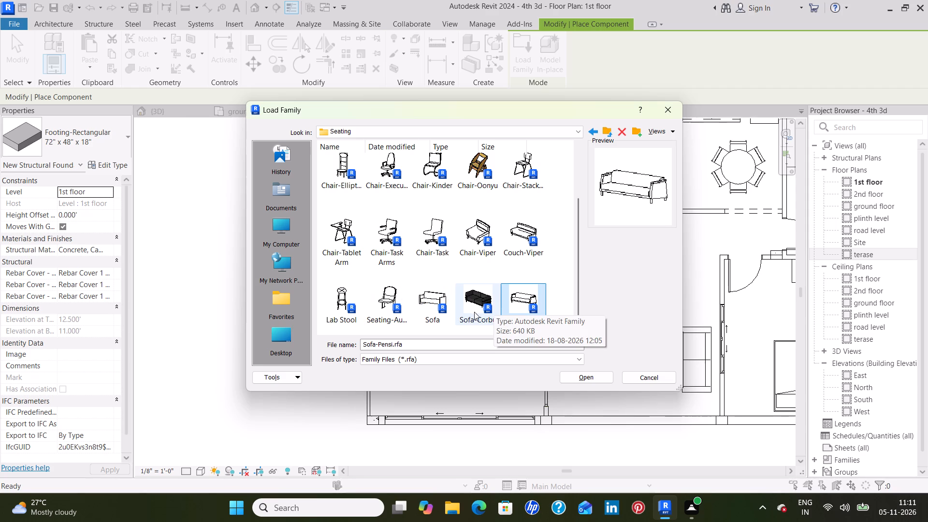
pyautogui.click(428, 304)
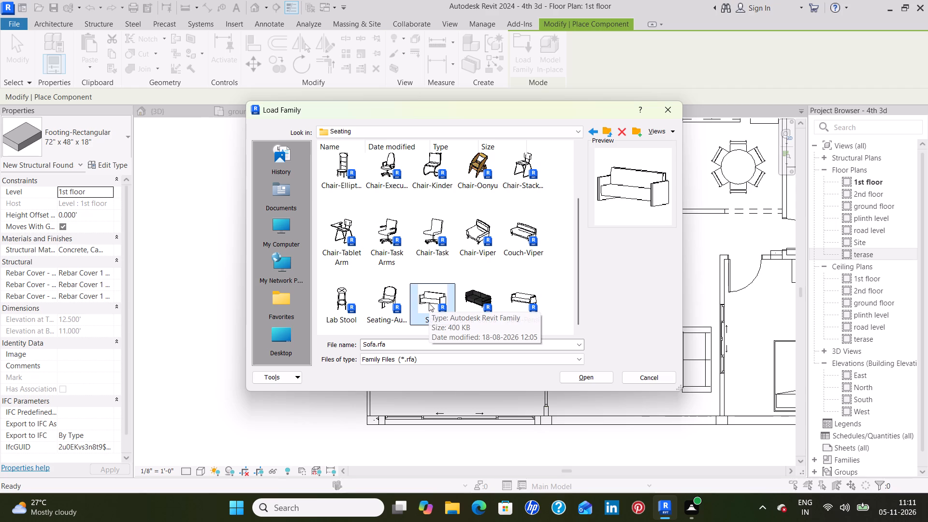
pyautogui.click(522, 298)
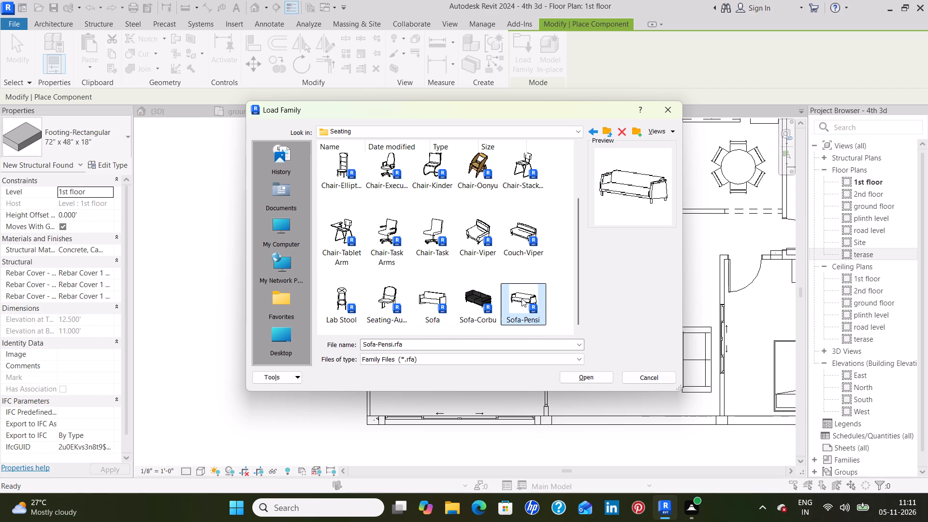
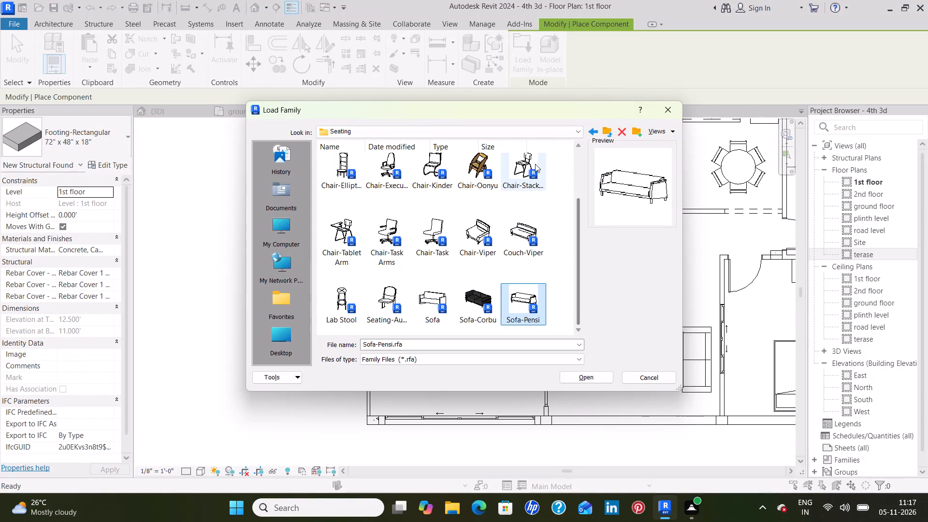
# Browse from the Seating folder to the chairs folder inside SHUBHAM CITY in the US library.
pyautogui.click(566, 131)
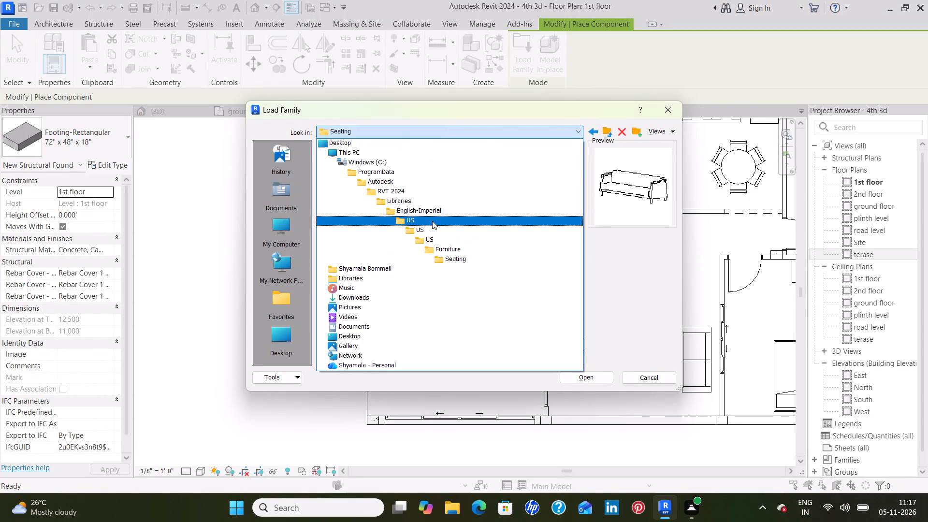
pyautogui.click(432, 221)
pyautogui.click(385, 180)
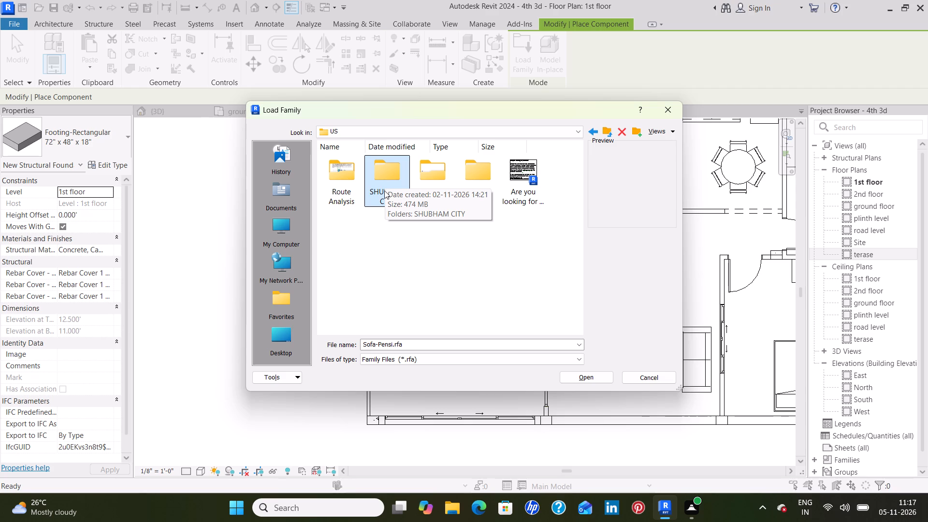
pyautogui.doubleClick(384, 190)
pyautogui.doubleClick(333, 174)
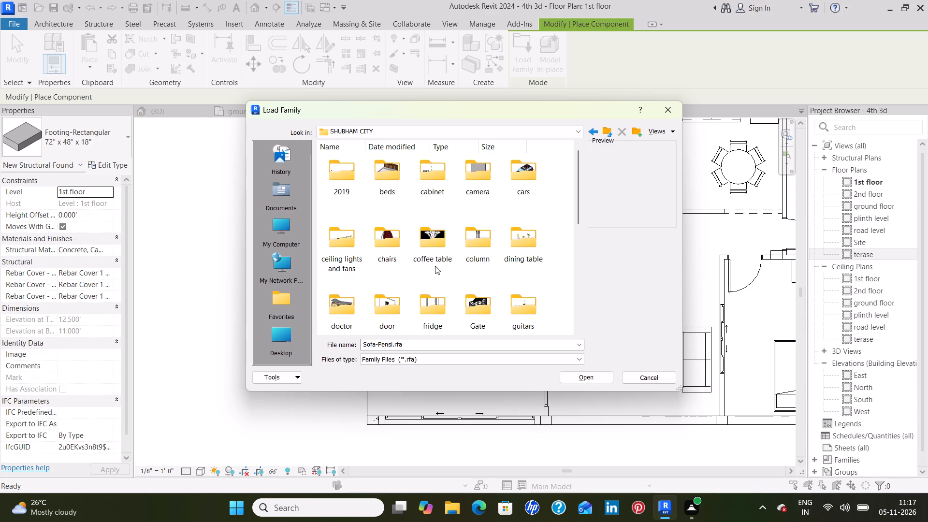
pyautogui.doubleClick(391, 245)
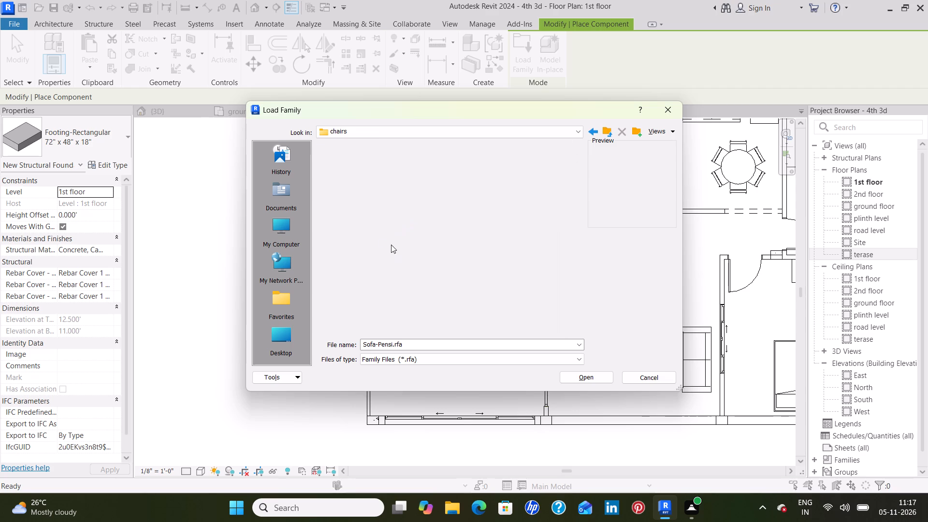
# Load the SWINGING_PATIO_CHAIR_16558 family from the chairs folder without saving the project.
pyautogui.scroll(-4, 440, 248)
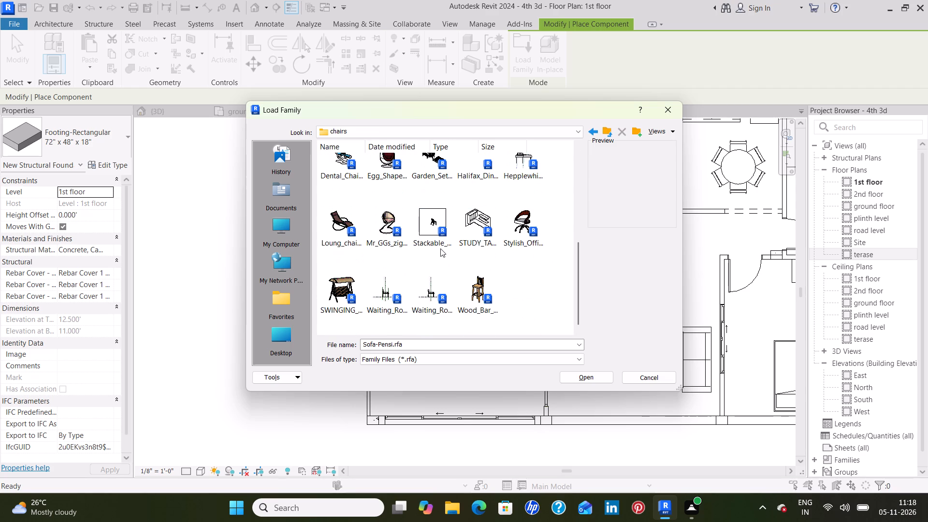
pyautogui.scroll(2, 439, 249)
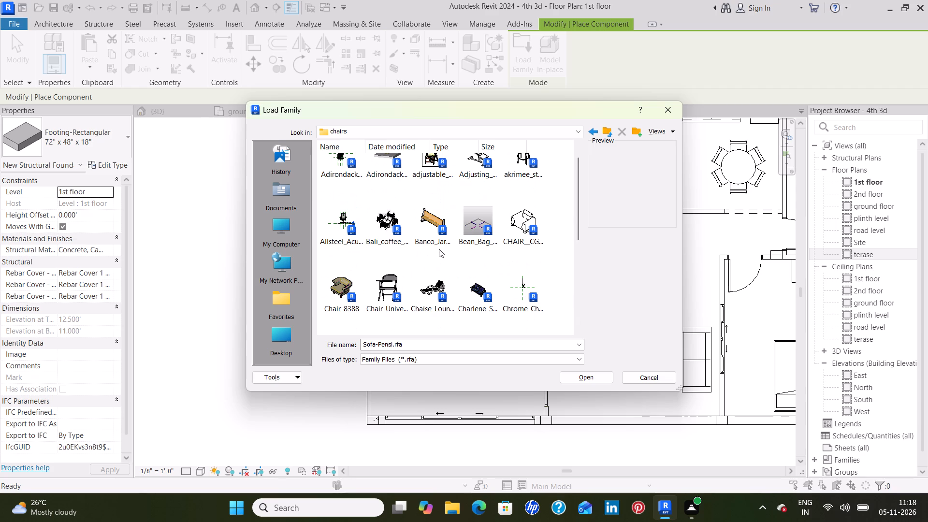
pyautogui.click(428, 214)
pyautogui.scroll(-1, 492, 196)
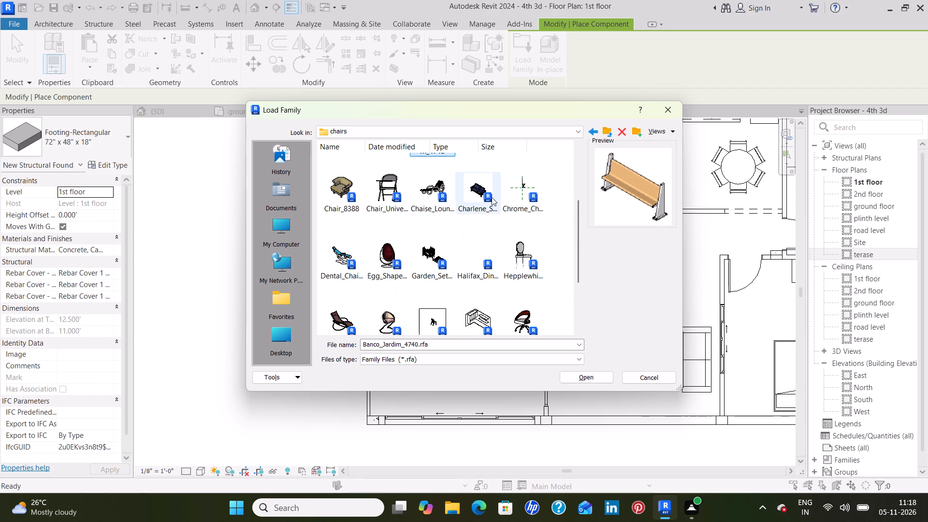
pyautogui.click(477, 192)
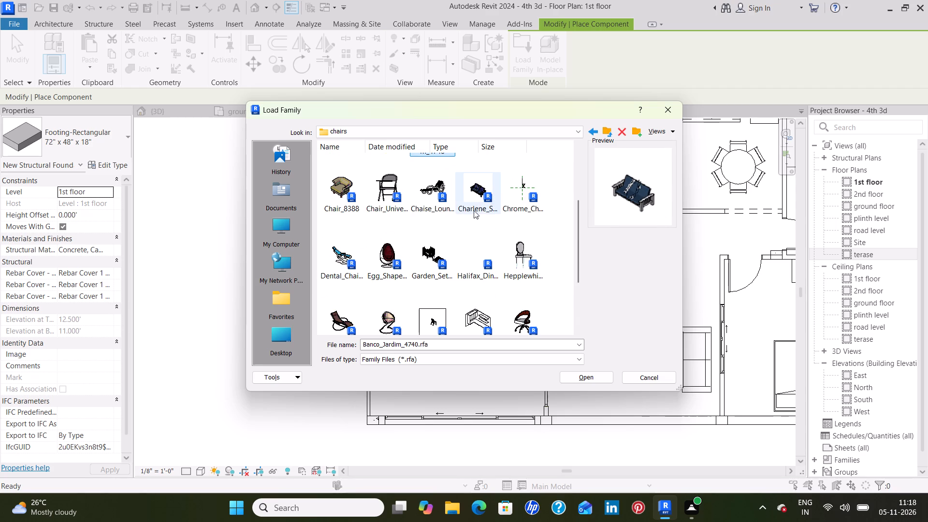
pyautogui.scroll(5, 473, 254)
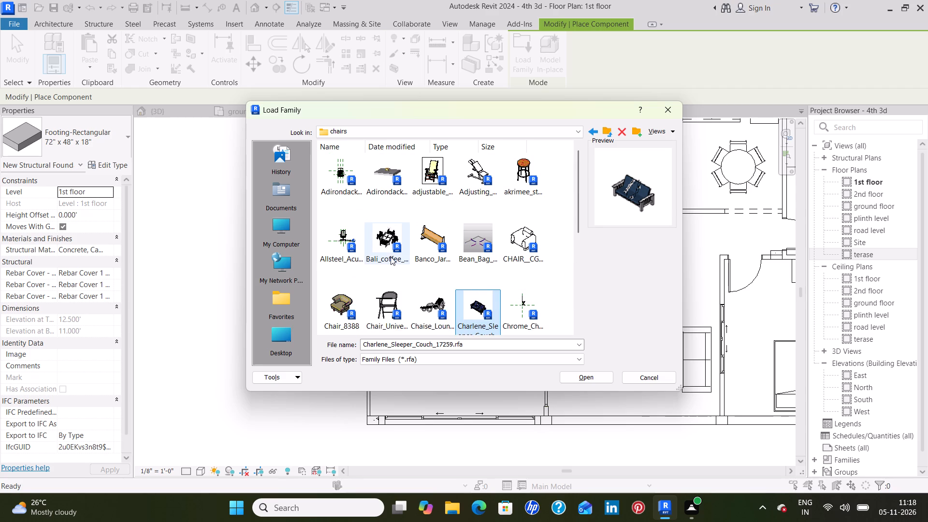
pyautogui.scroll(6, 430, 265)
pyautogui.scroll(-4, 431, 262)
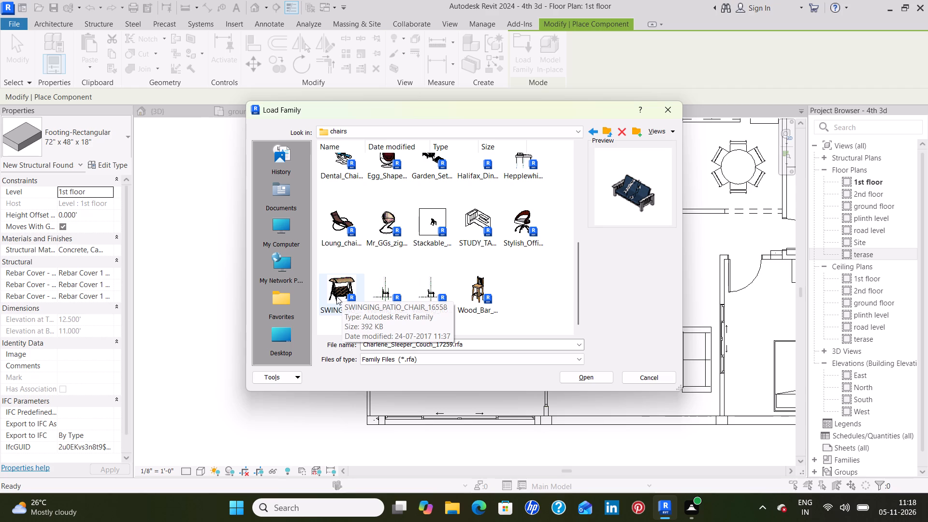
pyautogui.click(336, 296)
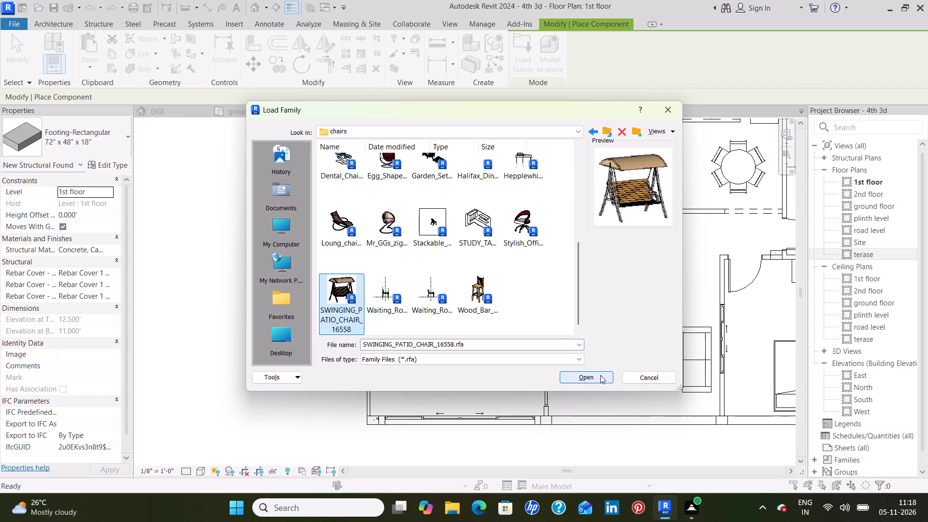
pyautogui.click(601, 378)
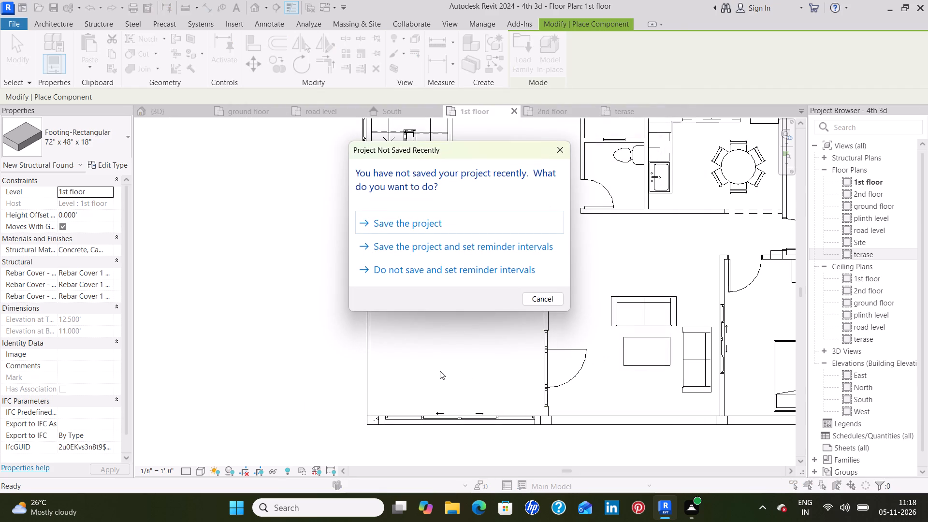
pyautogui.click(561, 150)
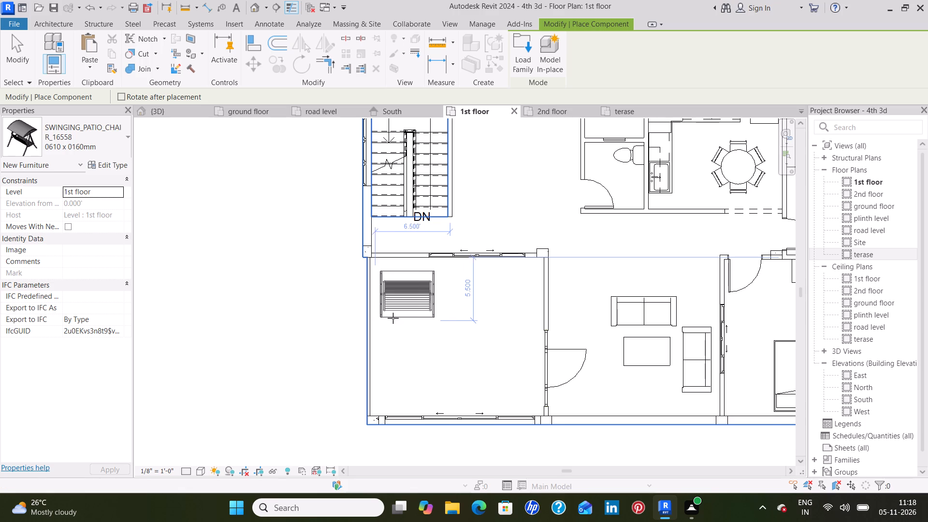
# Place one 0610 x 0160mm swinging patio chair on the 1st floor balcony, near the corner below the stairs.
pyautogui.click(393, 318)
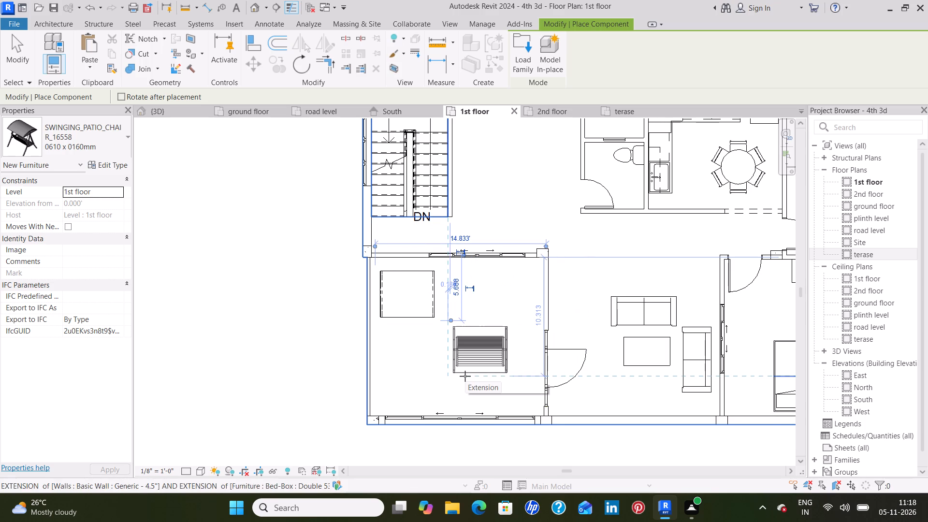
pyautogui.press('Escape')
pyautogui.press('Escape')
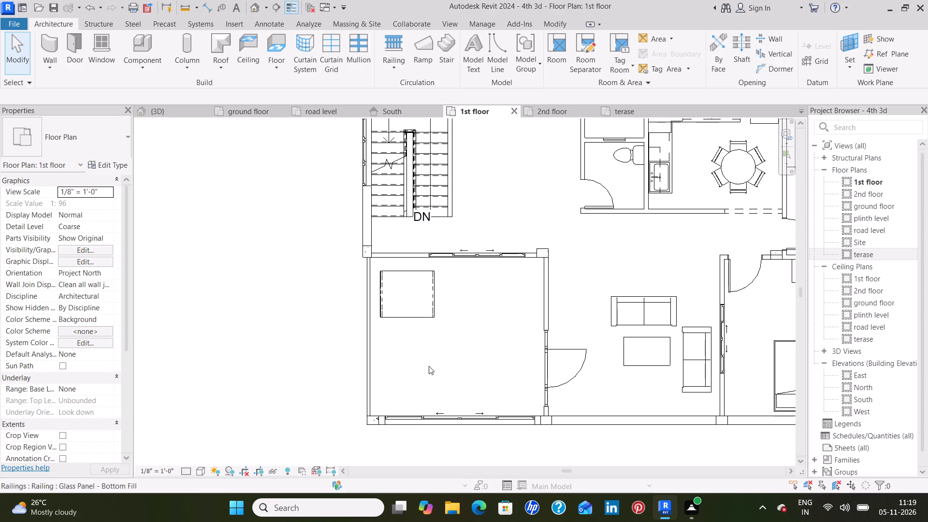
# Change the balcony swing chair's type to 0762 x 0762mm in the 3D view.
pyautogui.click(414, 307)
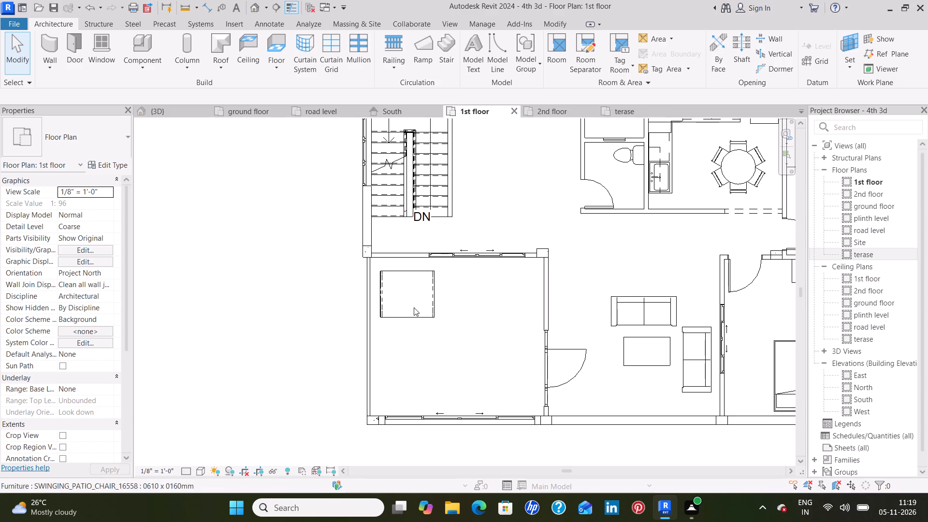
pyautogui.click(414, 315)
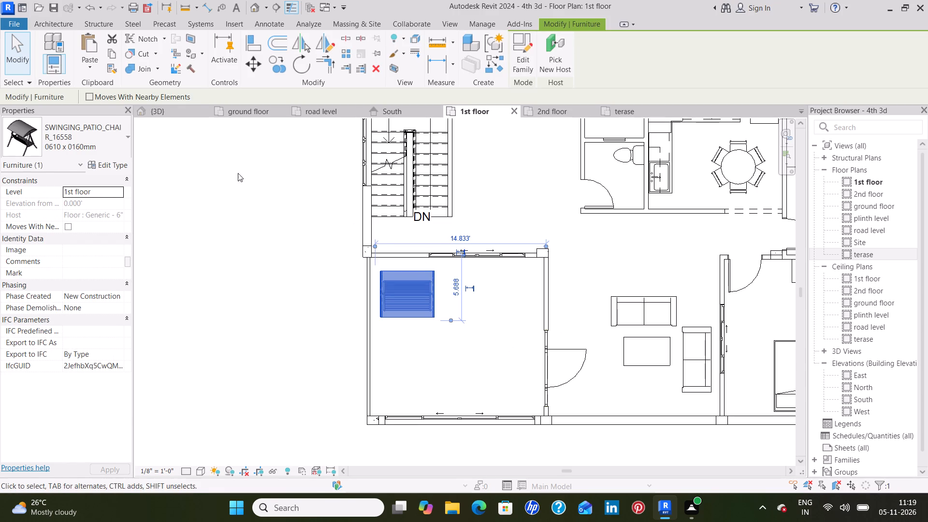
pyautogui.click(168, 113)
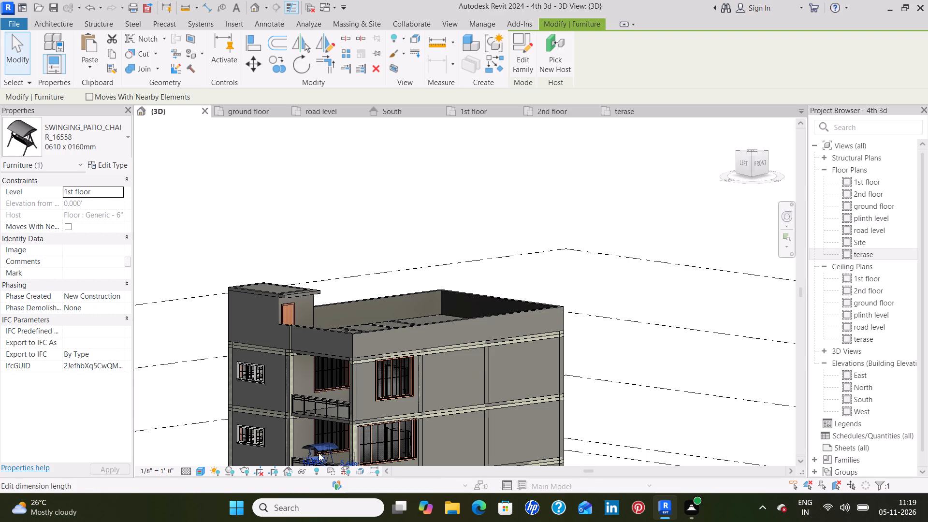
pyautogui.moveTo(319, 453); pyautogui.dragTo(357, 310, button='middle')
pyautogui.scroll(9, 353, 320)
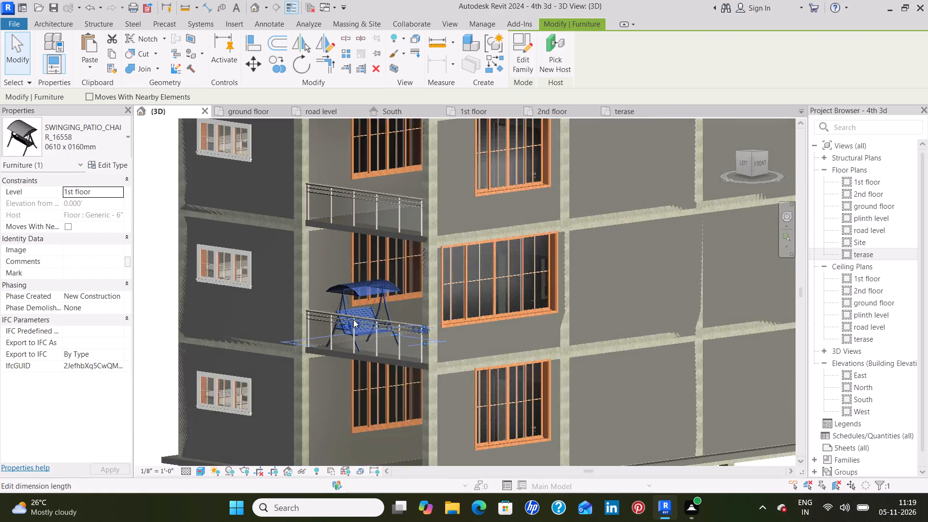
pyautogui.scroll(4, 353, 319)
pyautogui.click(497, 293)
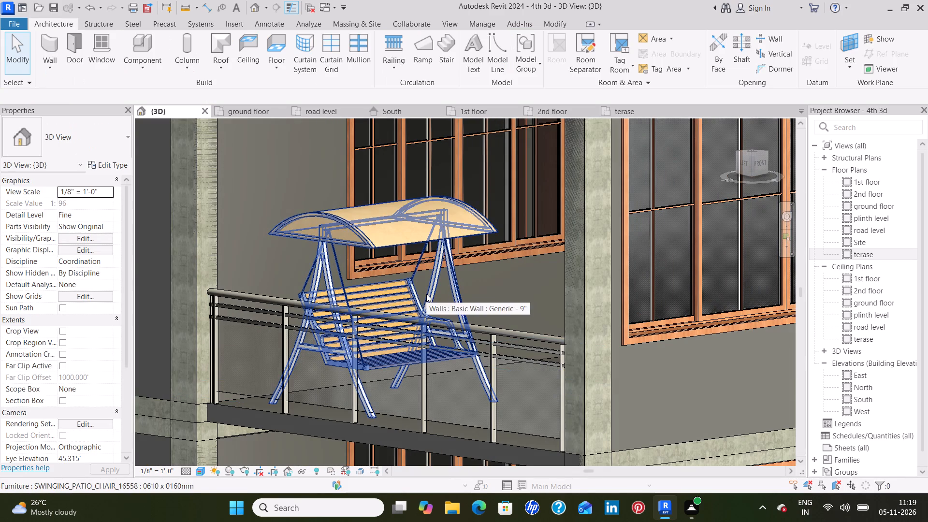
pyautogui.click(427, 294)
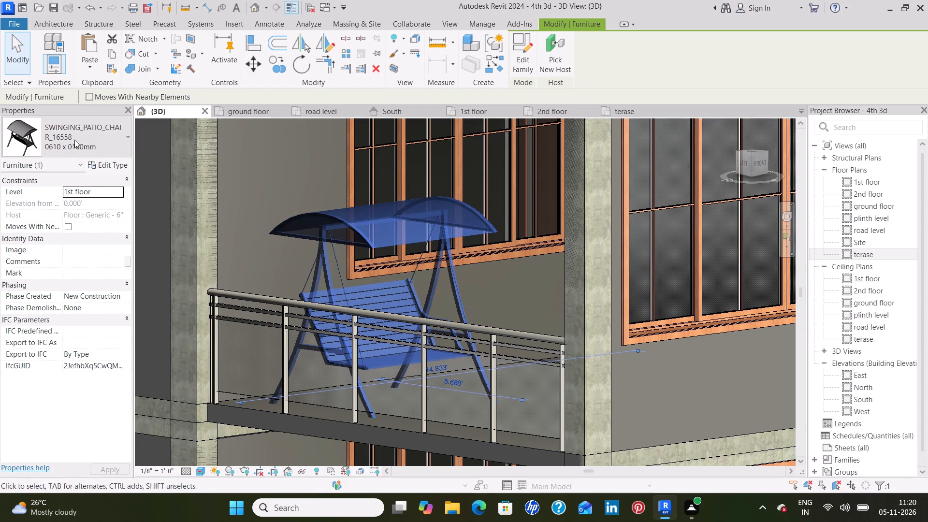
pyautogui.click(79, 148)
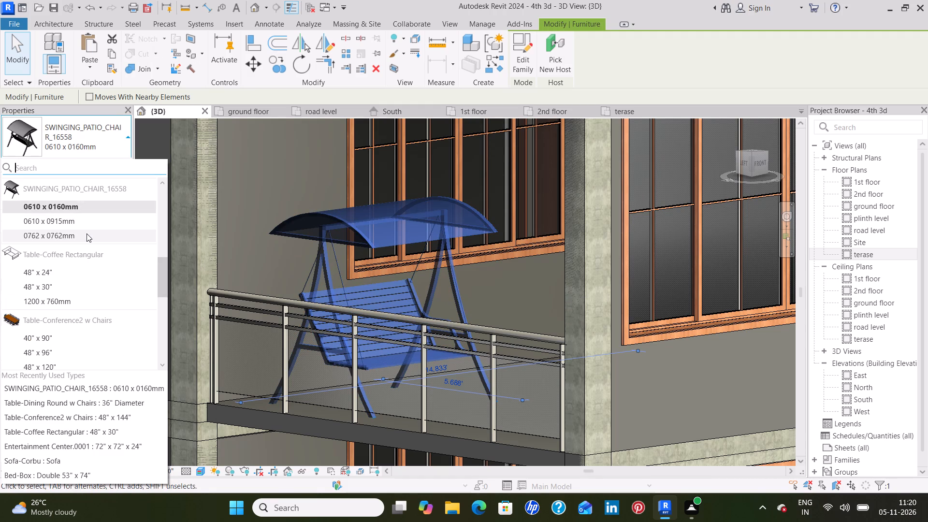
pyautogui.click(87, 233)
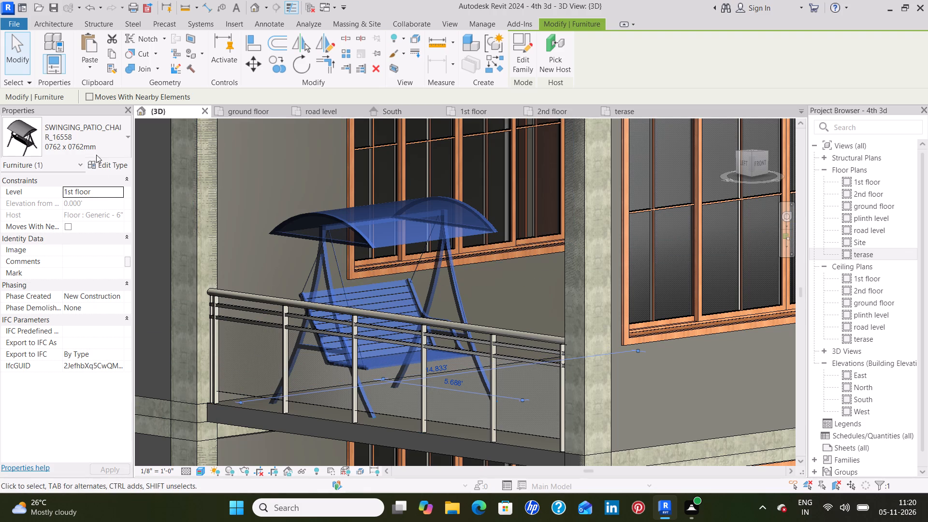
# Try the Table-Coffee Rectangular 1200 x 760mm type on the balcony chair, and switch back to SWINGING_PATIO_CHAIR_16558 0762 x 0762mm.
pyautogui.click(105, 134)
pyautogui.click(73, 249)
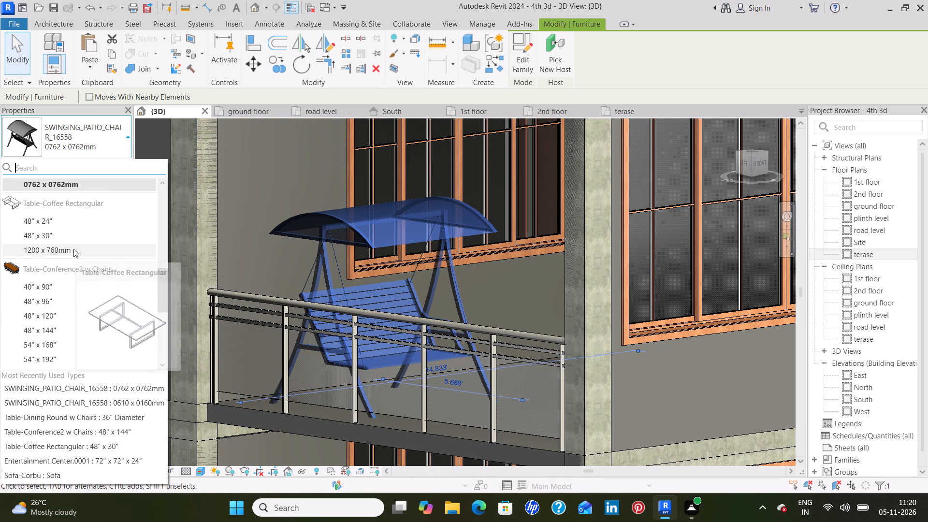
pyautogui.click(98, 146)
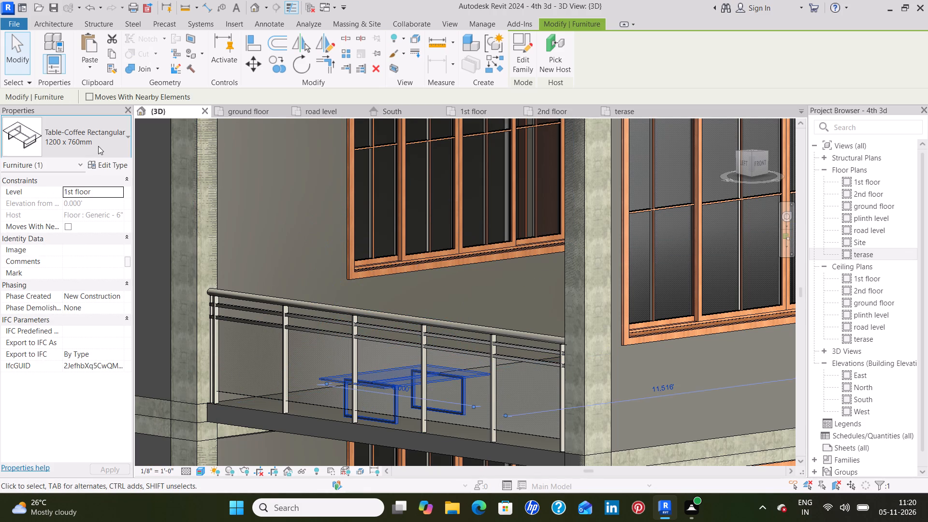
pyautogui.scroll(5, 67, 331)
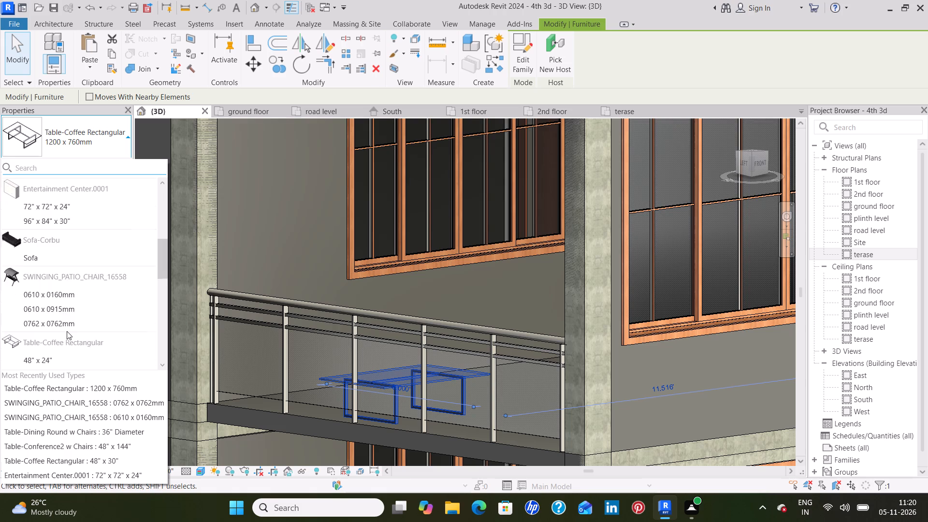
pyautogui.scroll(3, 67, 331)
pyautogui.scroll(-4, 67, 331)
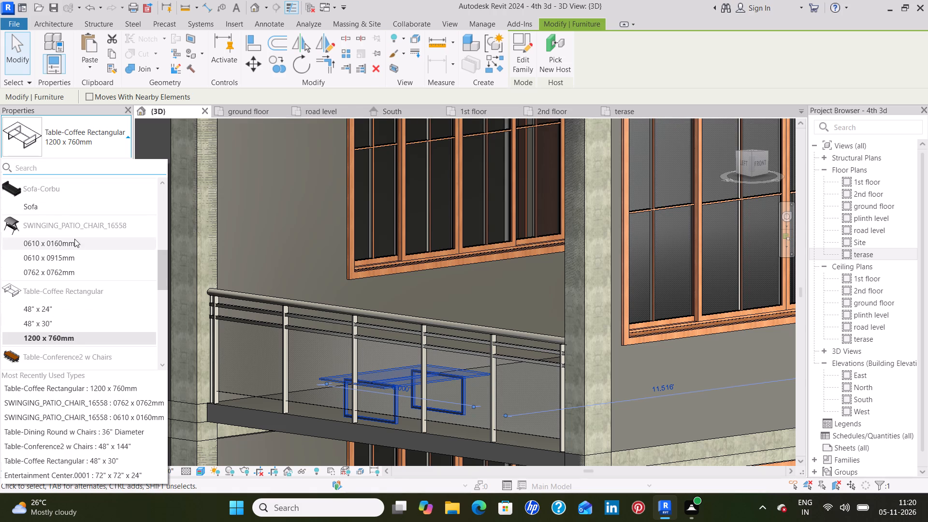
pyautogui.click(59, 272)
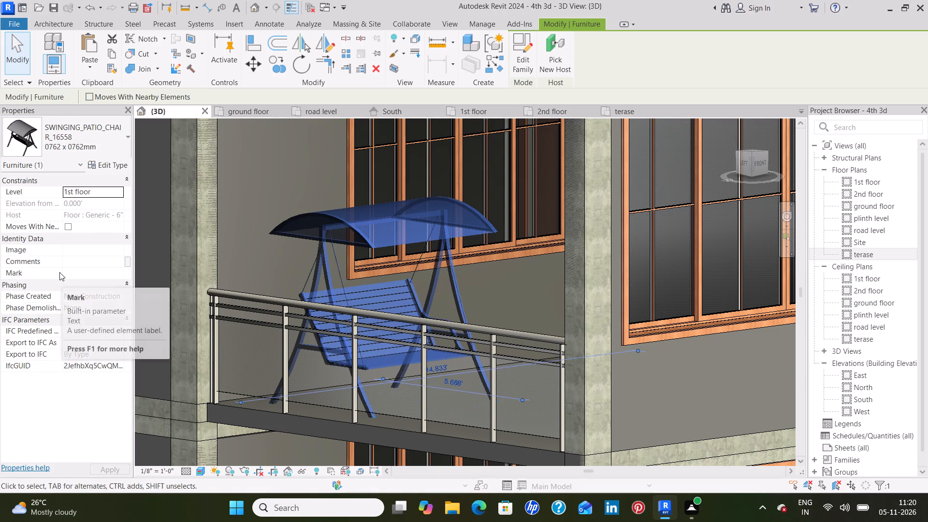
# Examine the loaded furniture types available for the selected balcony swing chair, from the sofa to the flat-screen TV families.
pyautogui.click(111, 140)
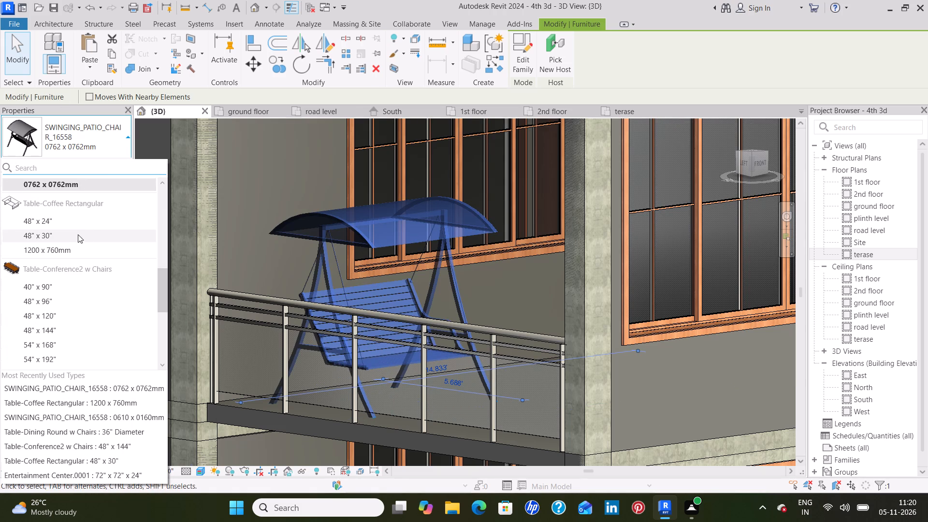
pyautogui.scroll(-3, 91, 292)
pyautogui.scroll(16, 91, 292)
pyautogui.scroll(-5, 92, 292)
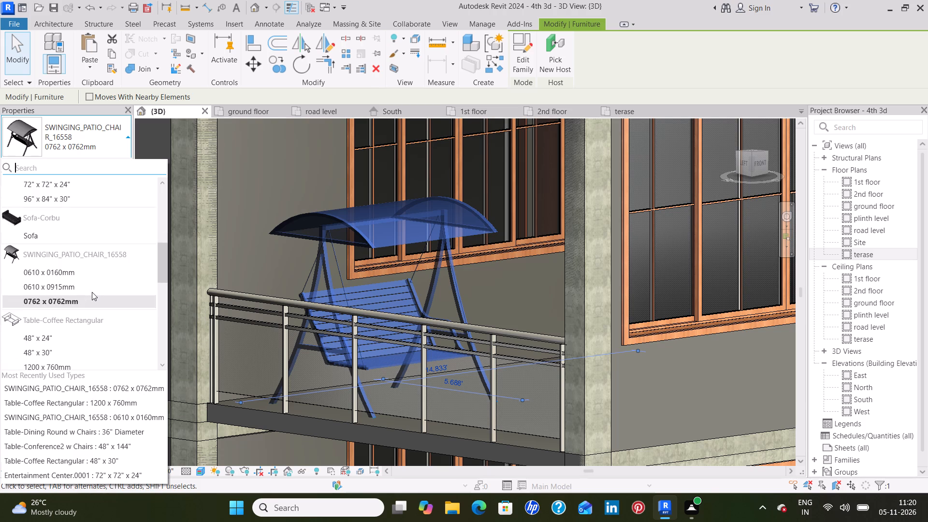
pyautogui.scroll(-18, 92, 292)
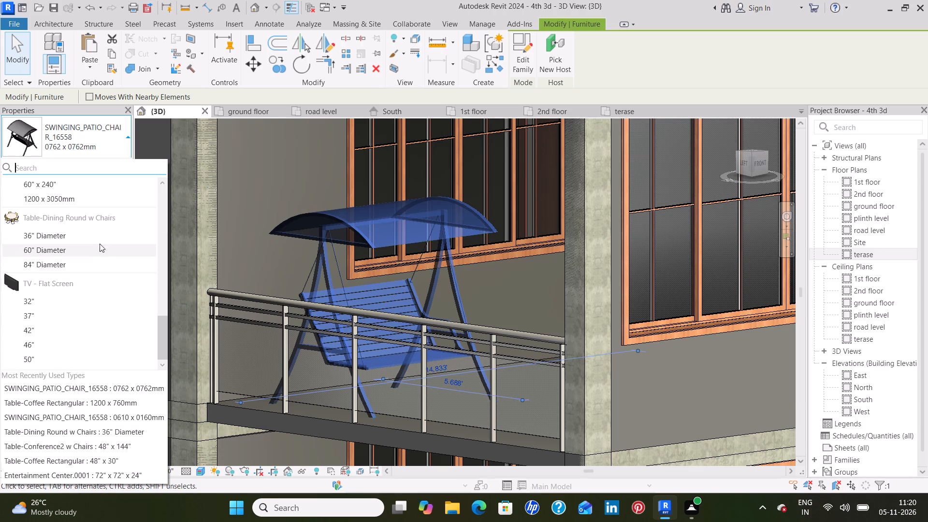
pyautogui.scroll(-3, 95, 200)
pyautogui.scroll(2, 83, 285)
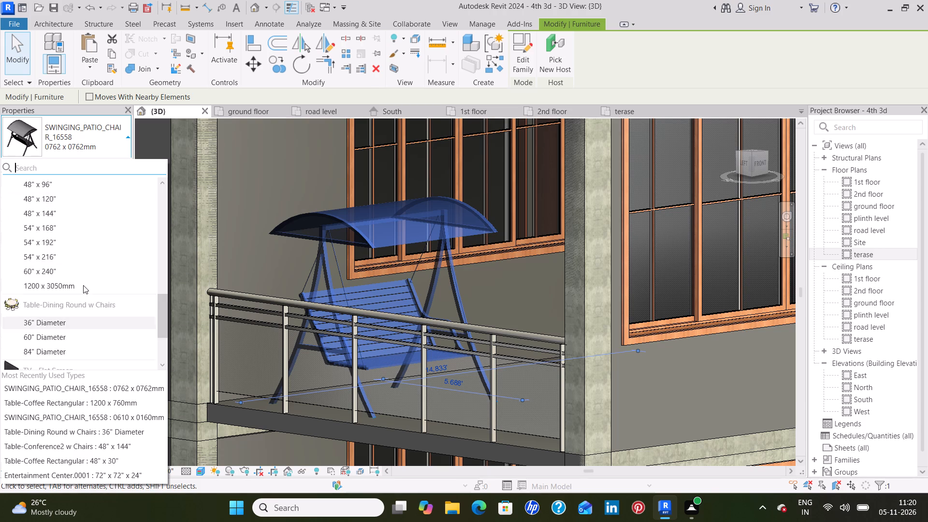
pyautogui.scroll(2, 83, 285)
pyautogui.scroll(-10, 83, 285)
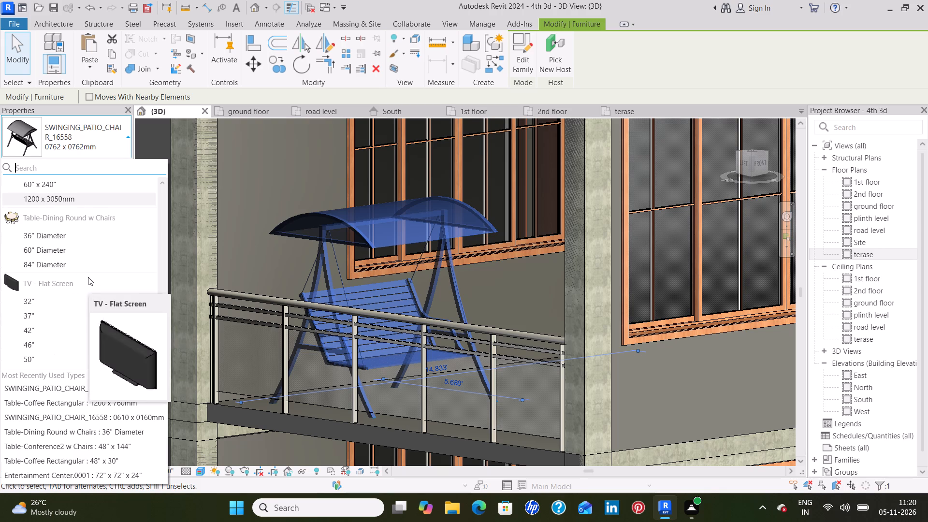
pyautogui.click(79, 143)
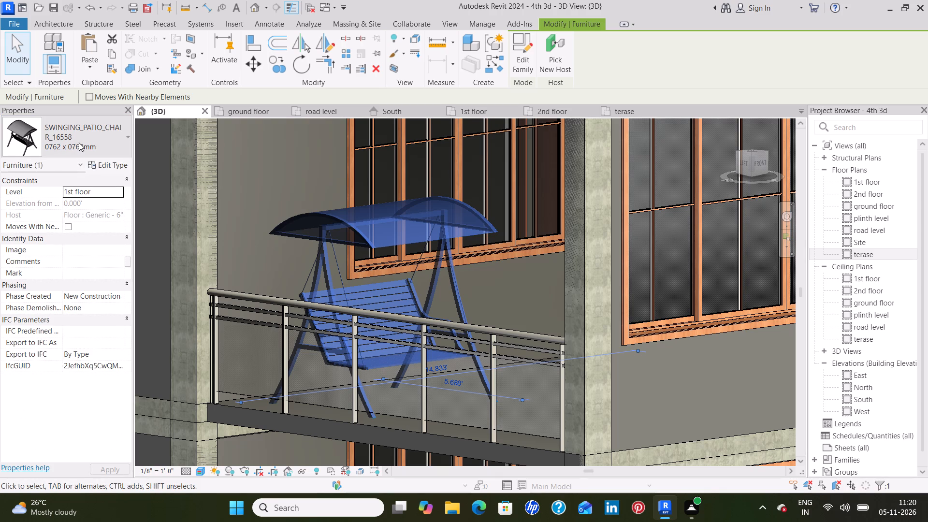
# Choose the SWINGING_PATIO_CHAIR_16558 type 0762 x 0762mm for the balcony swing chair.
pyautogui.click(104, 142)
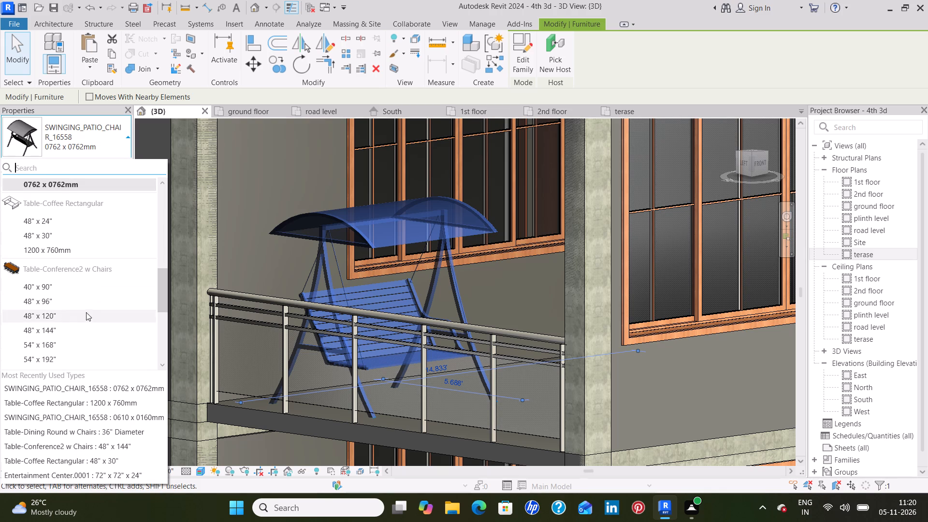
pyautogui.scroll(4, 89, 260)
pyautogui.scroll(-1, 89, 256)
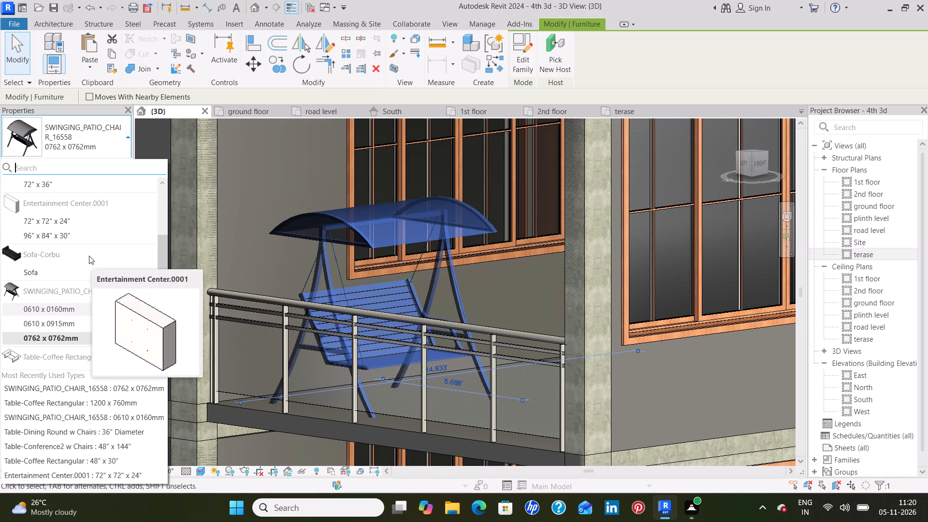
pyautogui.click(68, 340)
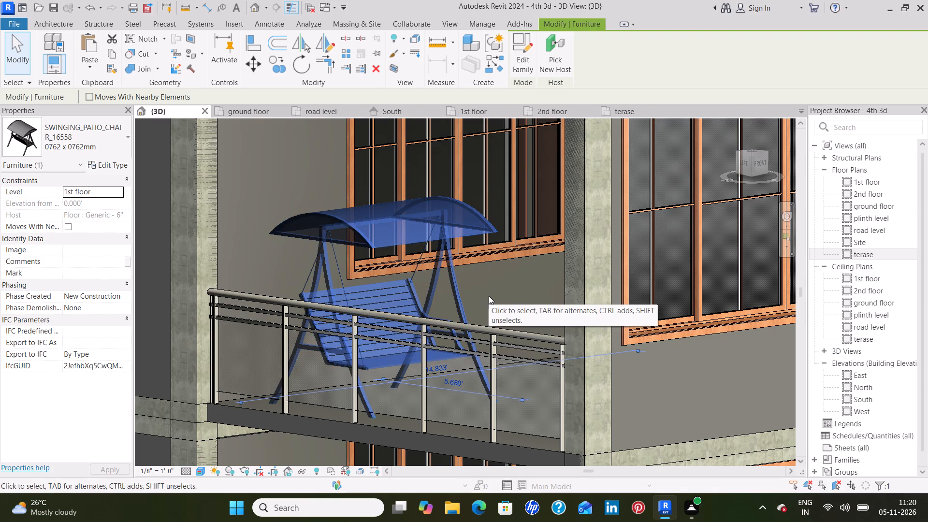
# Review the SWINGING_PATIO_CHAIR_16558 sizes among the type choices for the selected balcony swing chair.
pyautogui.click(113, 148)
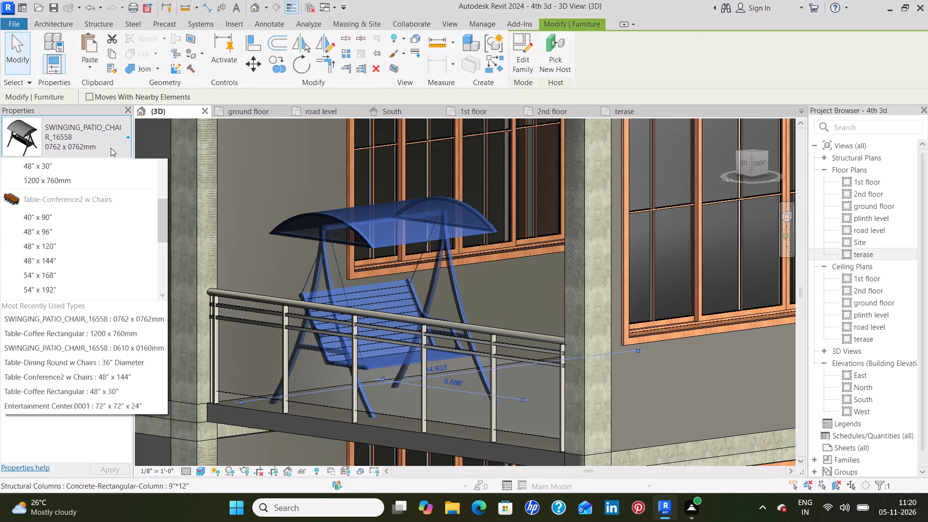
pyautogui.scroll(2, 93, 251)
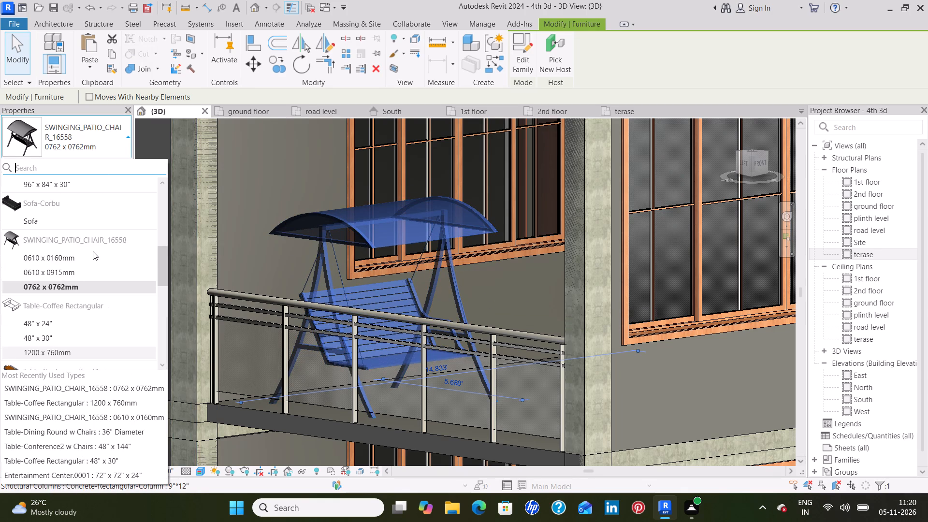
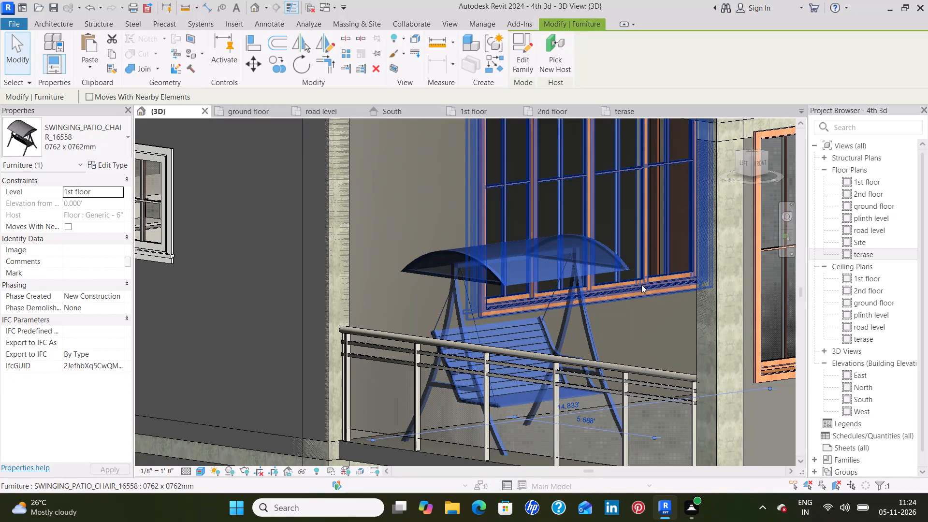
# Deselect the balcony swing chair and examine its size and placement on the 1st floor balcony from the front and left sides in 3D.
pyautogui.click(649, 313)
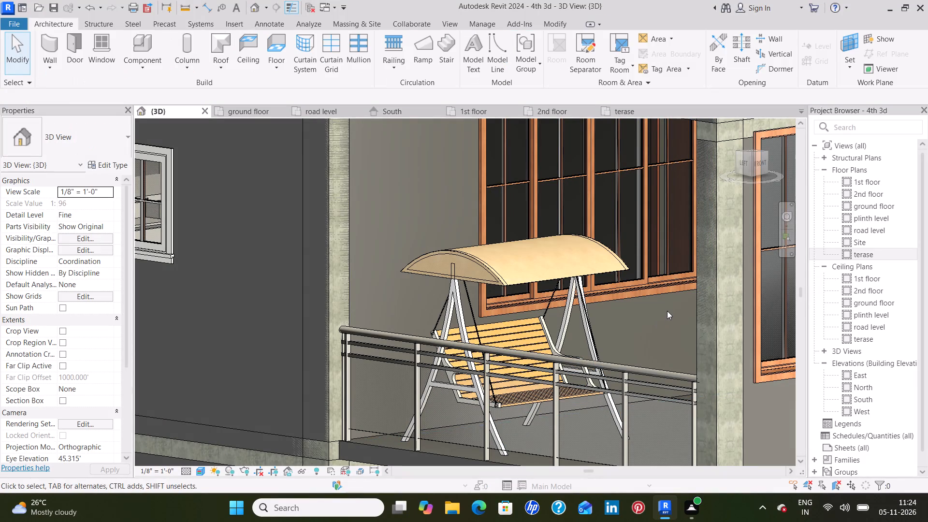
pyautogui.moveTo(657, 313); pyautogui.dragTo(618, 295, button='middle')
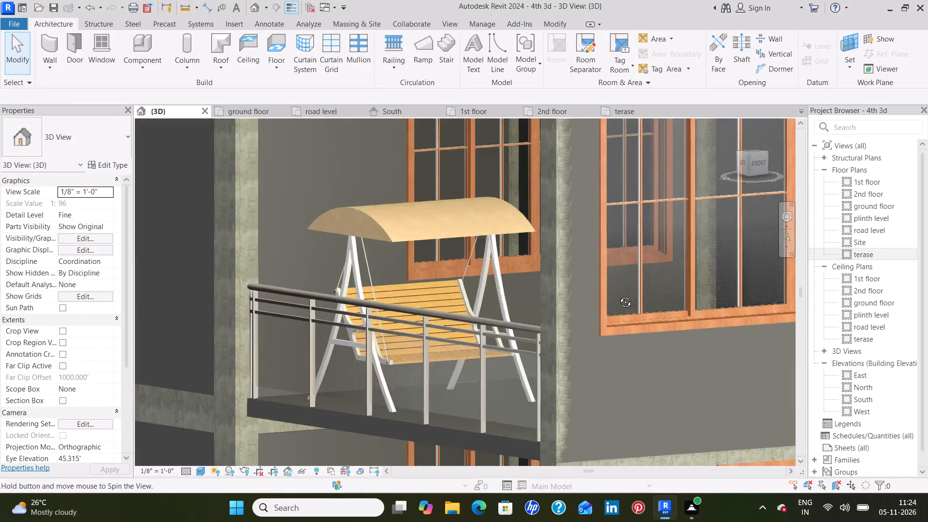
pyautogui.moveTo(618, 295); pyautogui.dragTo(526, 304, button='middle')
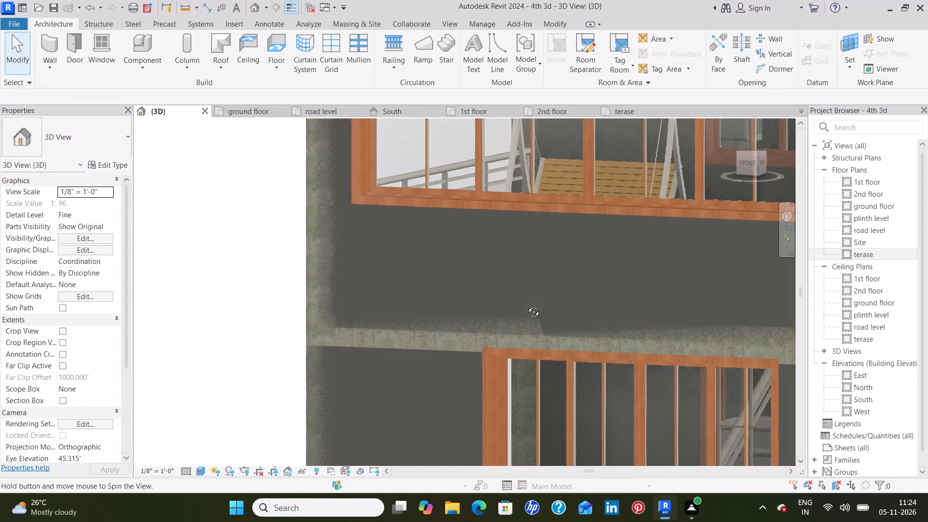
pyautogui.moveTo(526, 304); pyautogui.dragTo(665, 318, button='middle')
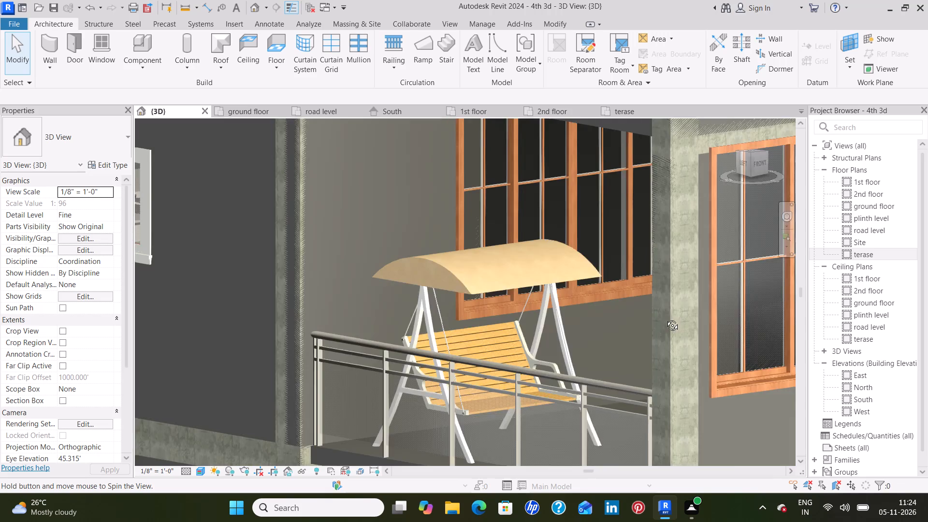
pyautogui.moveTo(665, 318); pyautogui.dragTo(667, 318, button='middle')
pyautogui.keyDown('shift'); pyautogui.moveTo(691, 333); pyautogui.dragTo(717, 333, button='middle'); pyautogui.keyUp('shift')
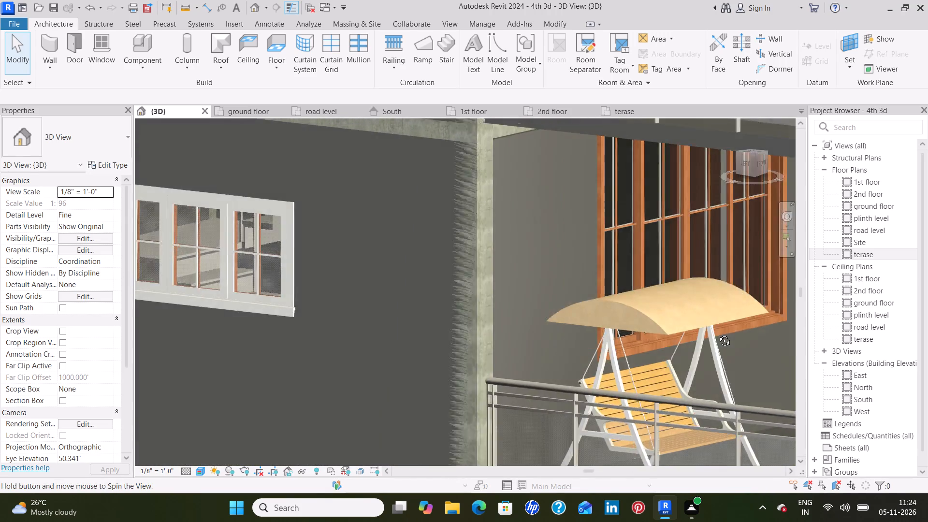
pyautogui.keyDown('shift'); pyautogui.moveTo(717, 333); pyautogui.dragTo(725, 333, button='middle'); pyautogui.keyUp('shift')
pyautogui.moveTo(710, 329); pyautogui.dragTo(310, 286, button='middle')
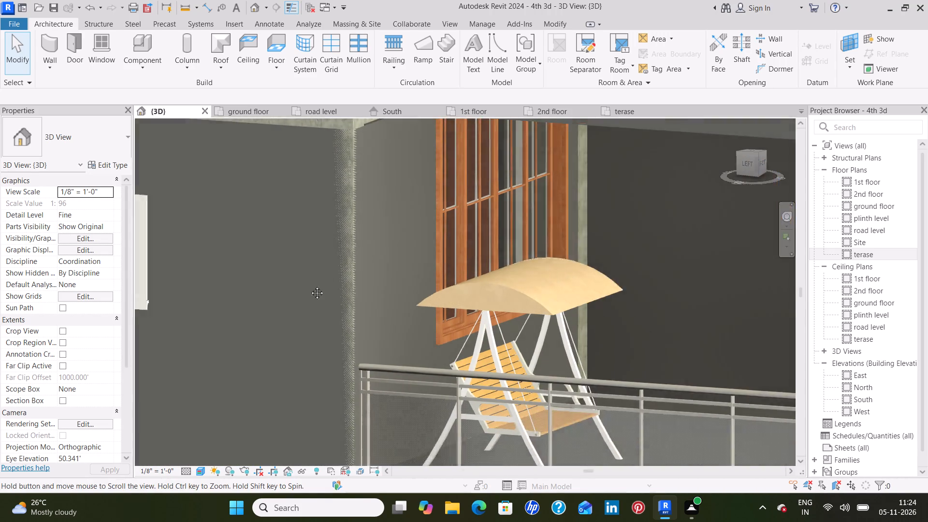
pyautogui.moveTo(310, 286); pyautogui.dragTo(296, 294, button='middle')
pyautogui.keyDown('shift'); pyautogui.moveTo(618, 304); pyautogui.dragTo(650, 307, button='middle'); pyautogui.keyUp('shift')
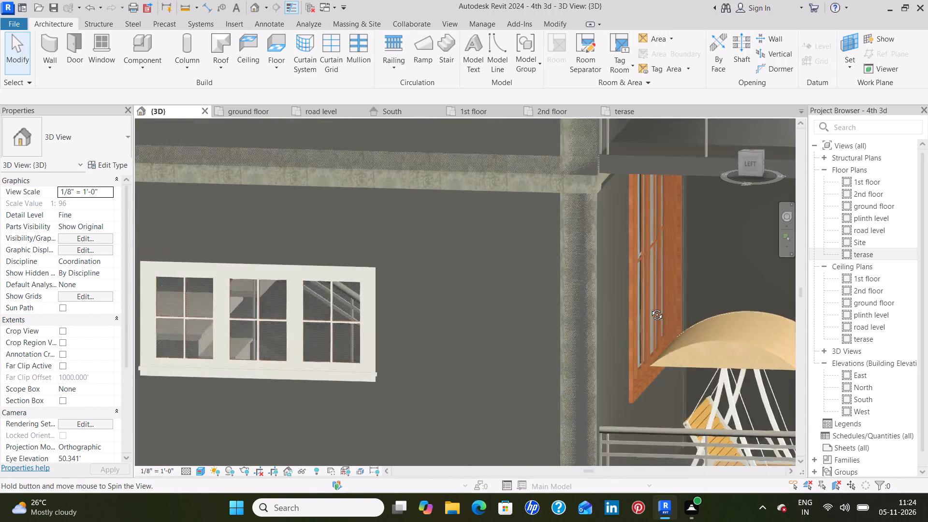
pyautogui.keyDown('shift'); pyautogui.moveTo(650, 307); pyautogui.dragTo(665, 306, button='middle'); pyautogui.keyUp('shift')
pyautogui.moveTo(672, 304); pyautogui.dragTo(313, 244, button='middle')
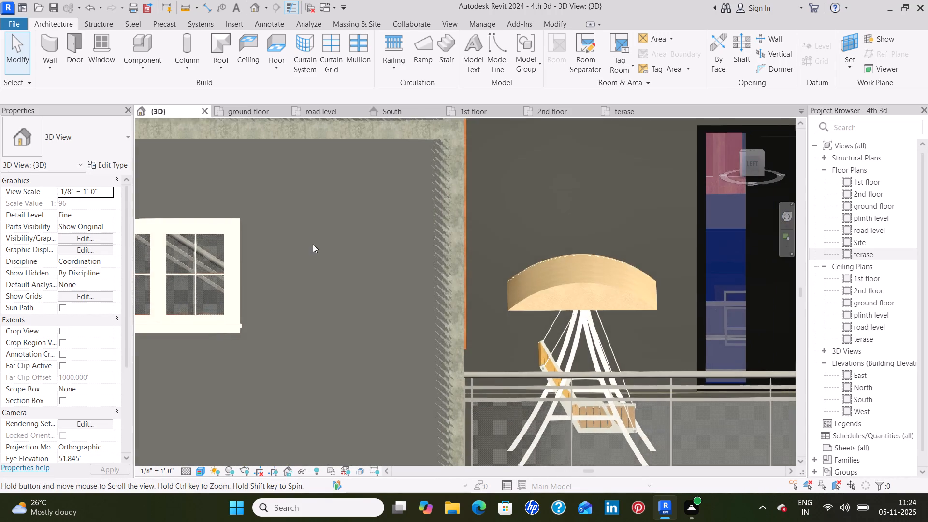
pyautogui.moveTo(682, 298); pyautogui.dragTo(648, 195, button='middle')
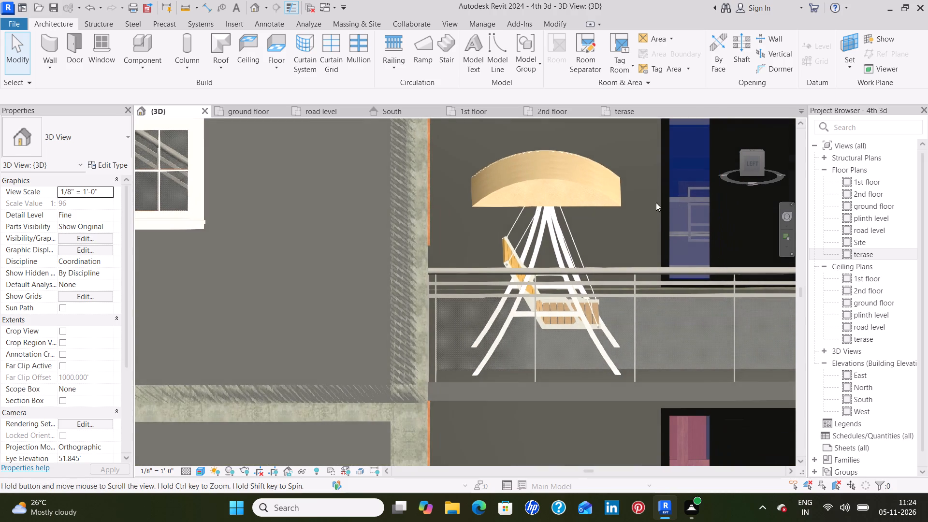
pyautogui.scroll(4, 670, 205)
pyautogui.scroll(-15, 664, 209)
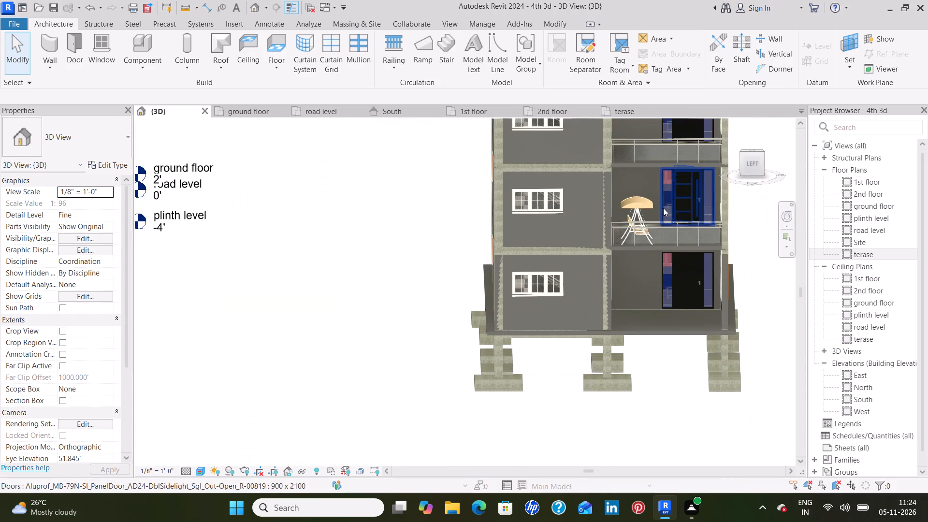
pyautogui.moveTo(680, 194); pyautogui.dragTo(607, 223, button='middle')
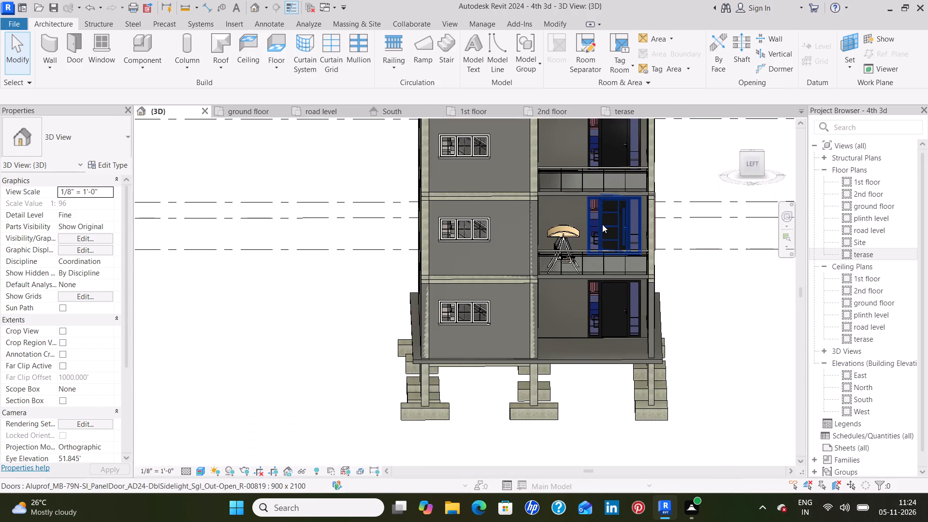
pyautogui.scroll(-1, 602, 224)
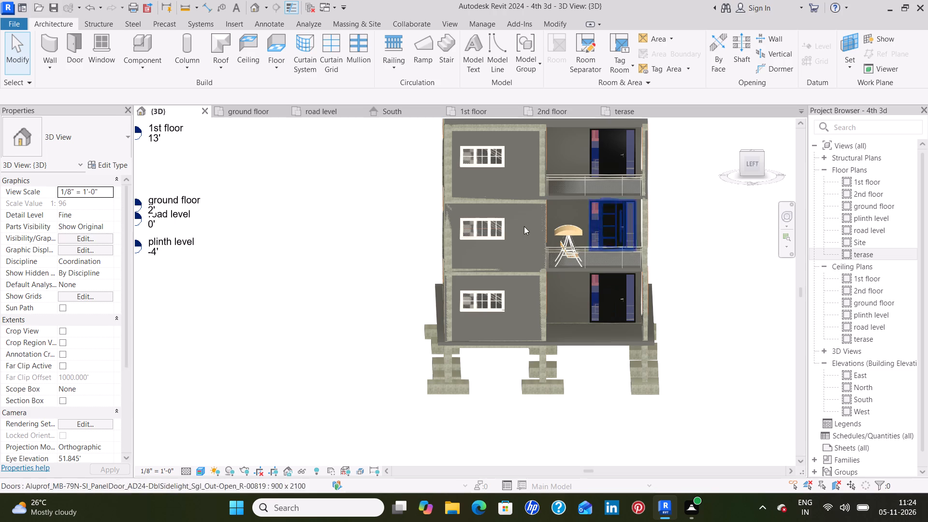
pyautogui.scroll(6, 564, 235)
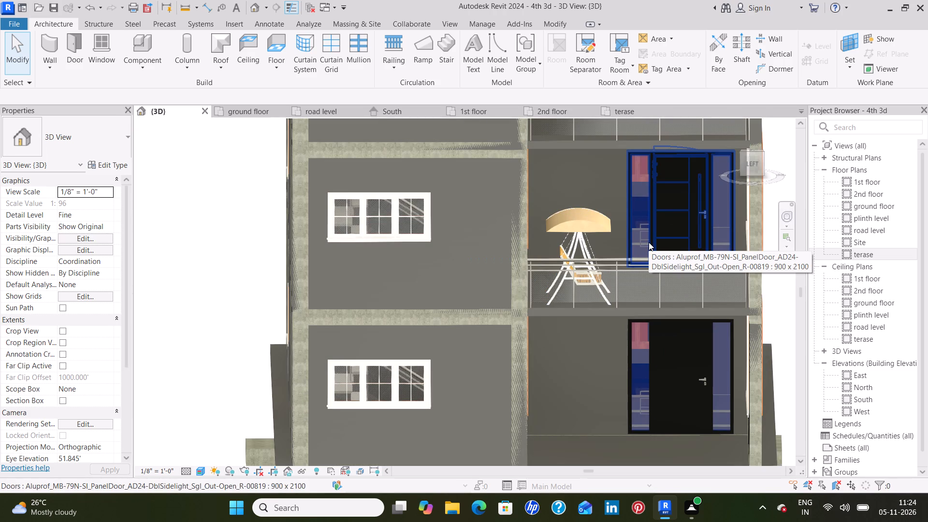
pyautogui.moveTo(638, 265); pyautogui.dragTo(636, 266, button='middle')
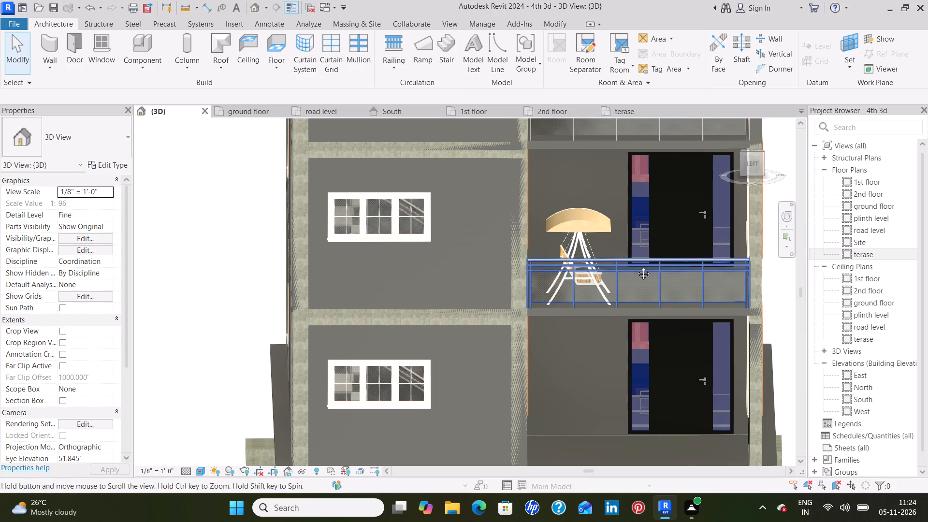
pyautogui.moveTo(636, 266); pyautogui.dragTo(534, 269, button='middle')
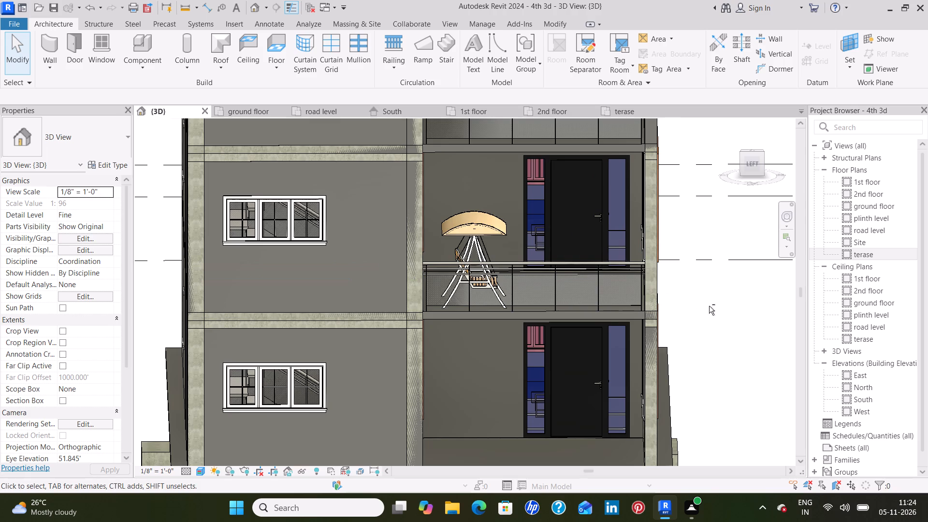
pyautogui.keyDown('shift'); pyautogui.moveTo(709, 306); pyautogui.dragTo(624, 307, button='middle'); pyautogui.keyUp('shift')
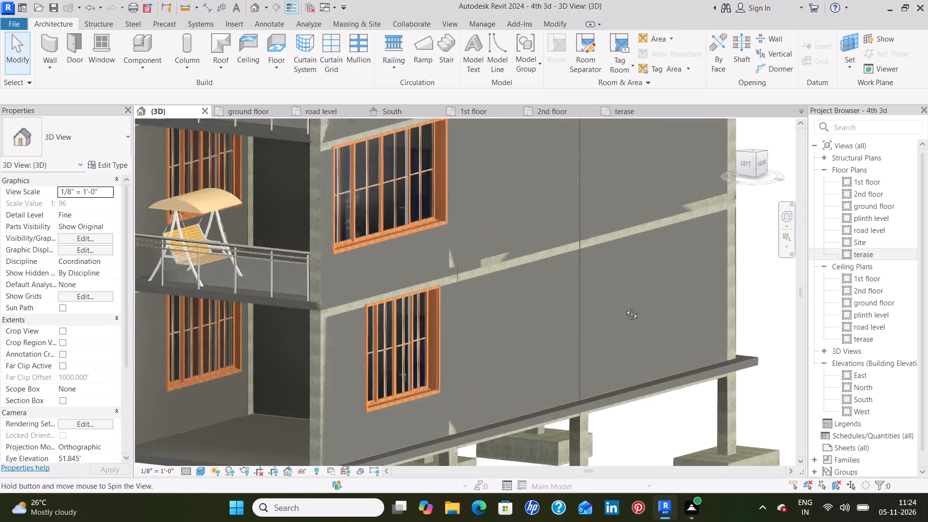
pyautogui.keyDown('shift'); pyautogui.moveTo(624, 307); pyautogui.dragTo(690, 317, button='middle'); pyautogui.keyUp('shift')
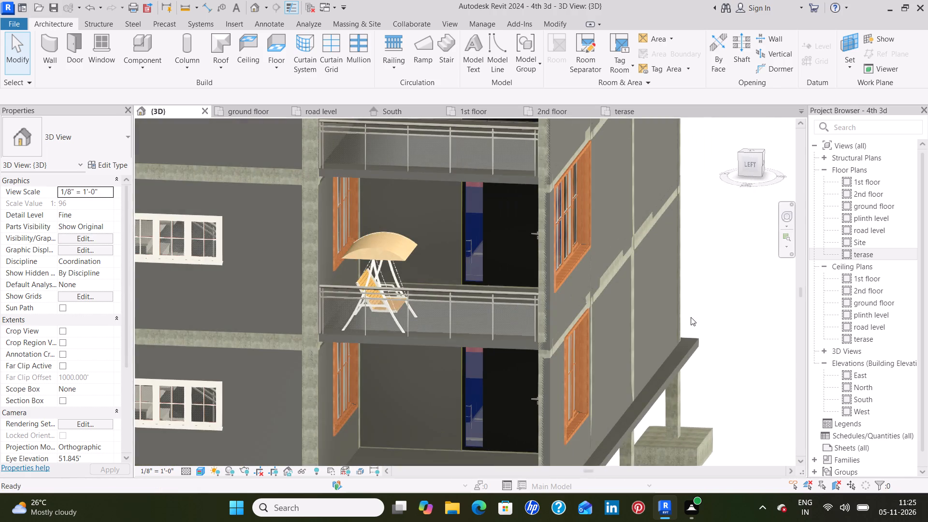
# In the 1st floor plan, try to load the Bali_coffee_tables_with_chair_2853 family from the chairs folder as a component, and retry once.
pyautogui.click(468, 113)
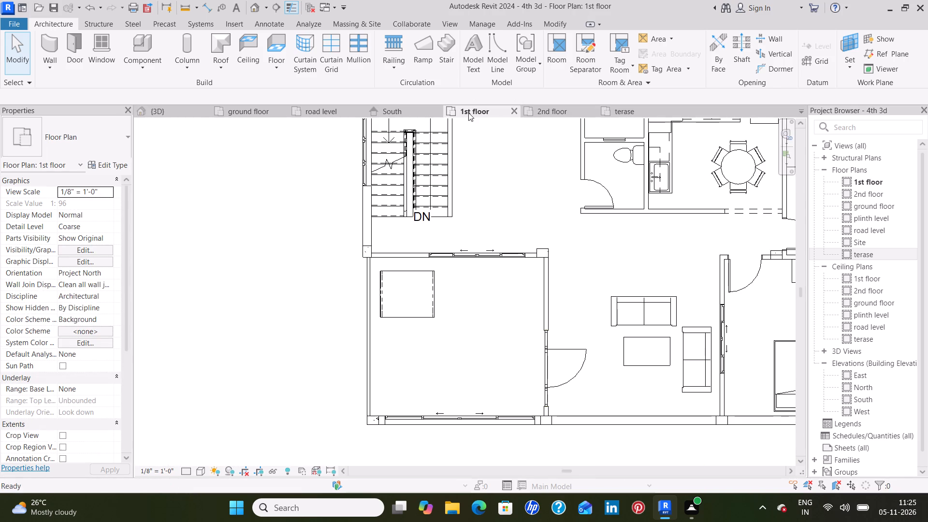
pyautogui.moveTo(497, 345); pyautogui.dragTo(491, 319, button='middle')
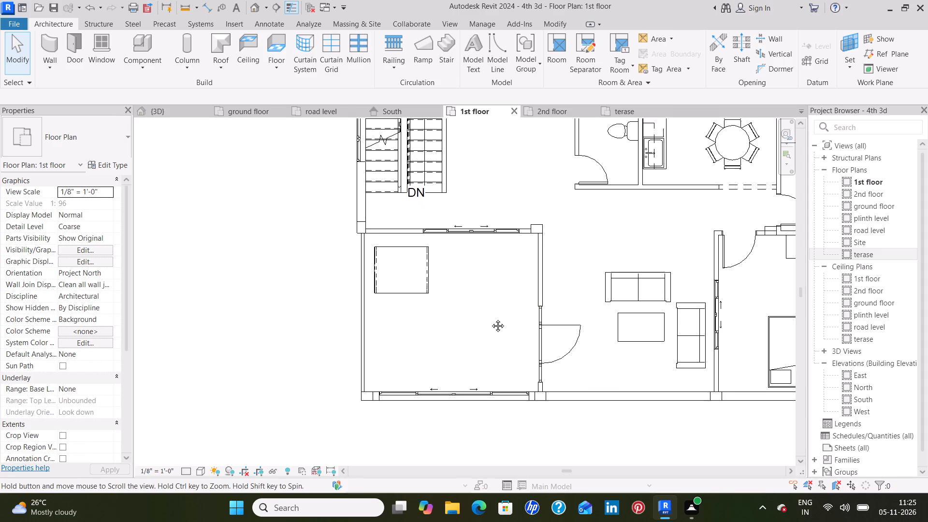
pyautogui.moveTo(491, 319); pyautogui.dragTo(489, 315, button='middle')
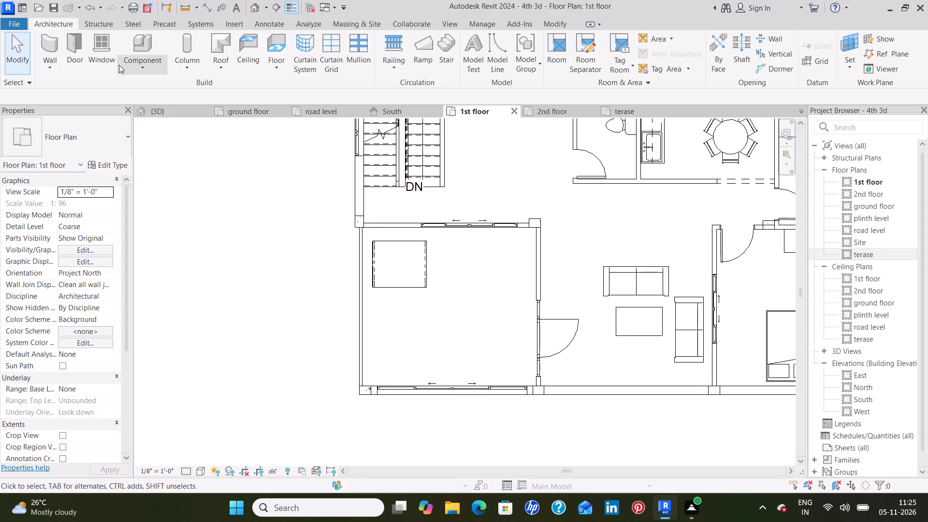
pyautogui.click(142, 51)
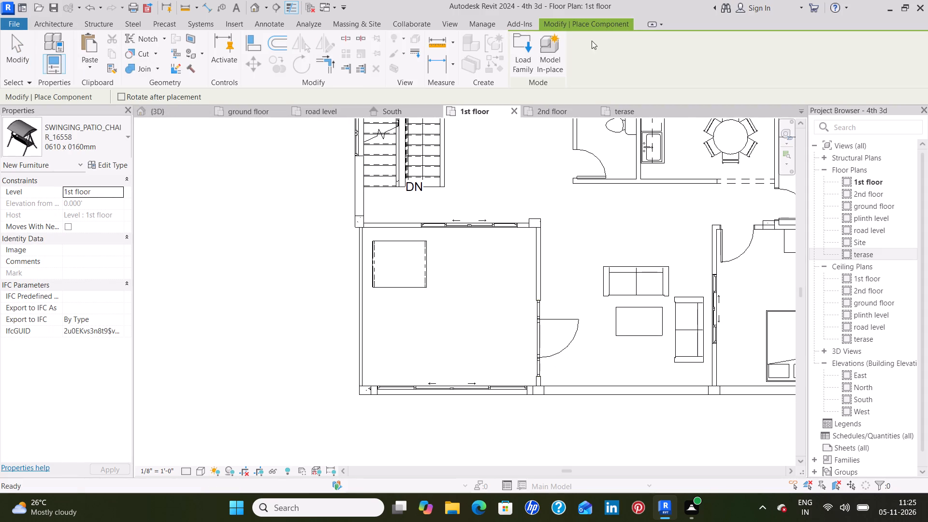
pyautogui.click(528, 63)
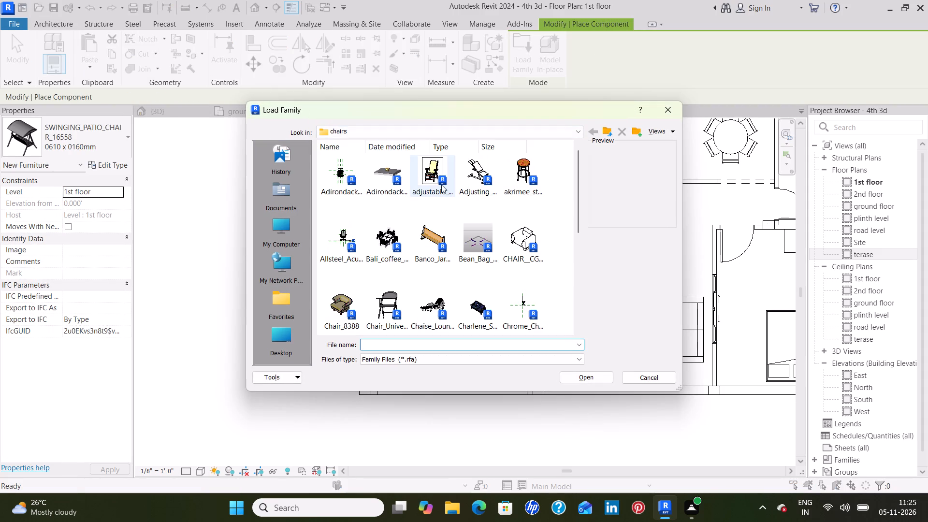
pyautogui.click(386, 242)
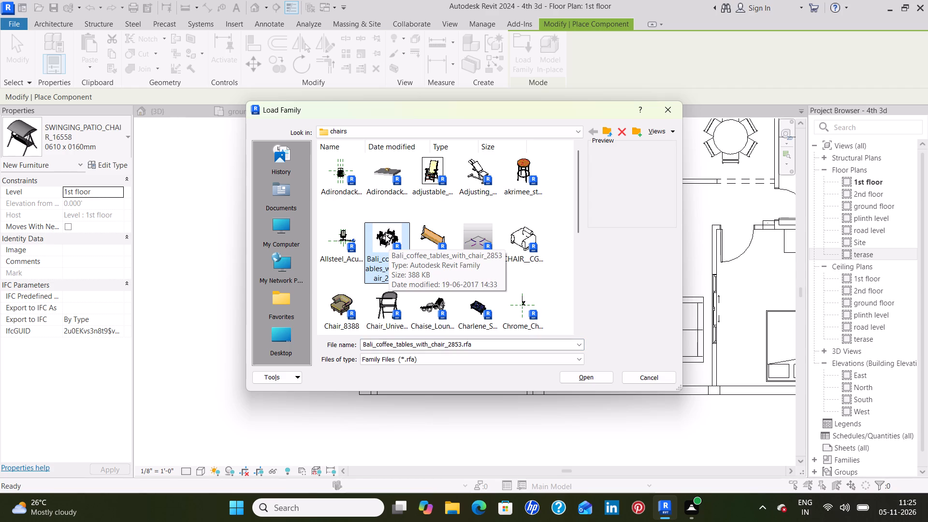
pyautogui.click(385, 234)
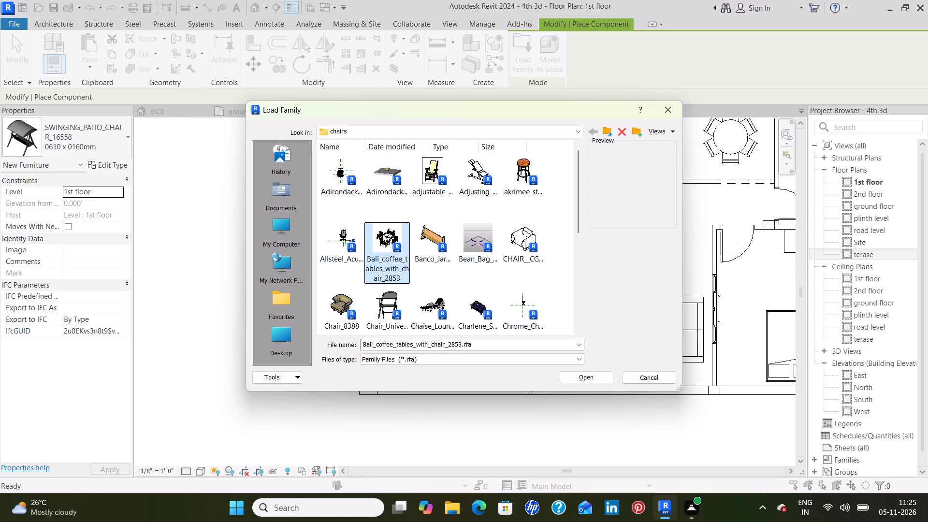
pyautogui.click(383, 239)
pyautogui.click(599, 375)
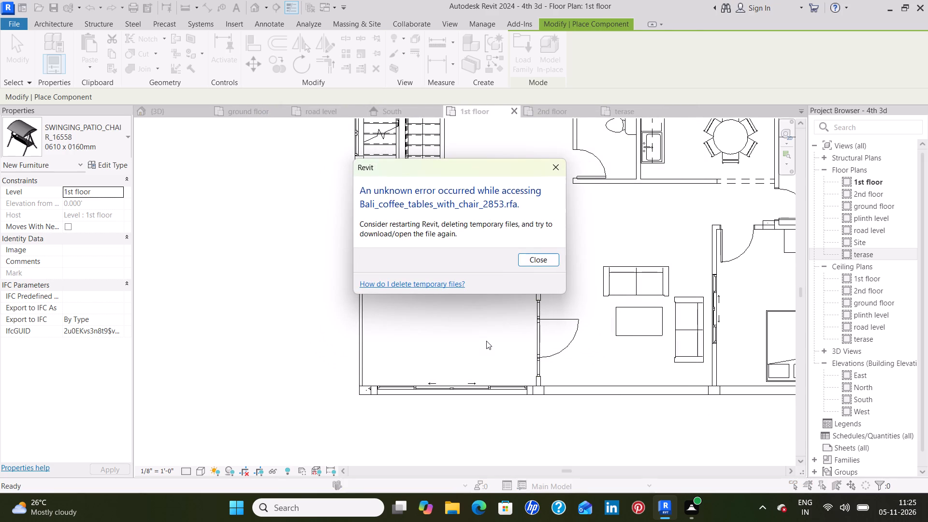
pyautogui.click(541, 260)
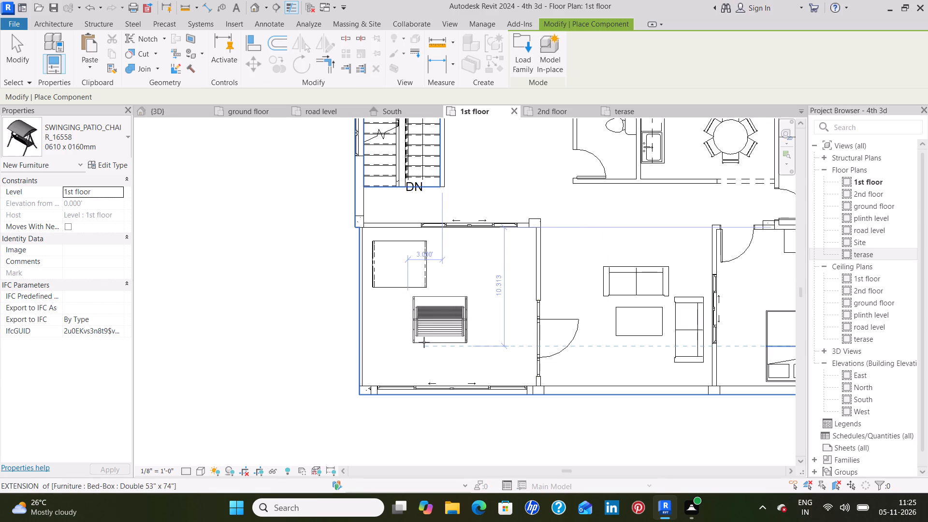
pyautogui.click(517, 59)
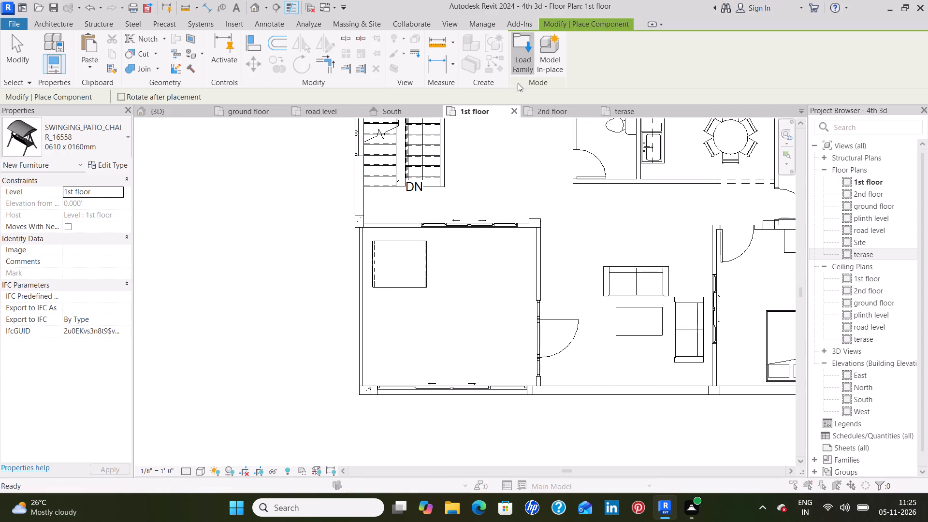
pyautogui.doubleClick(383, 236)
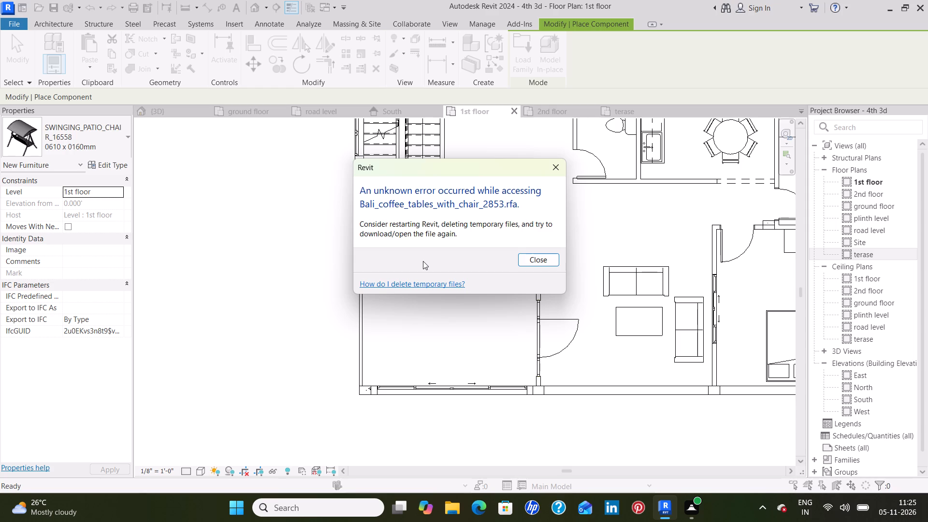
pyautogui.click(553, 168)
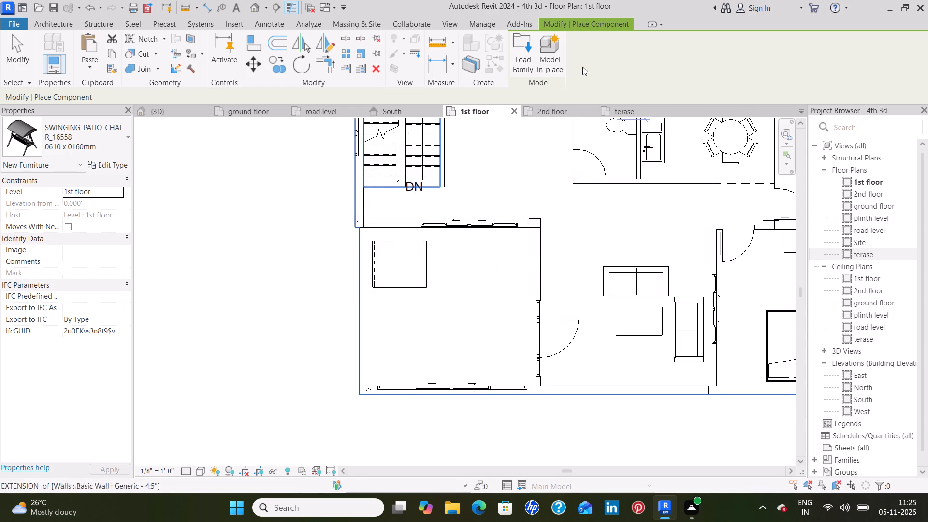
# Browse the chairs folder previews and load the Egg_Shaped_Pod_Chair_15706 family as a component.
pyautogui.click(524, 58)
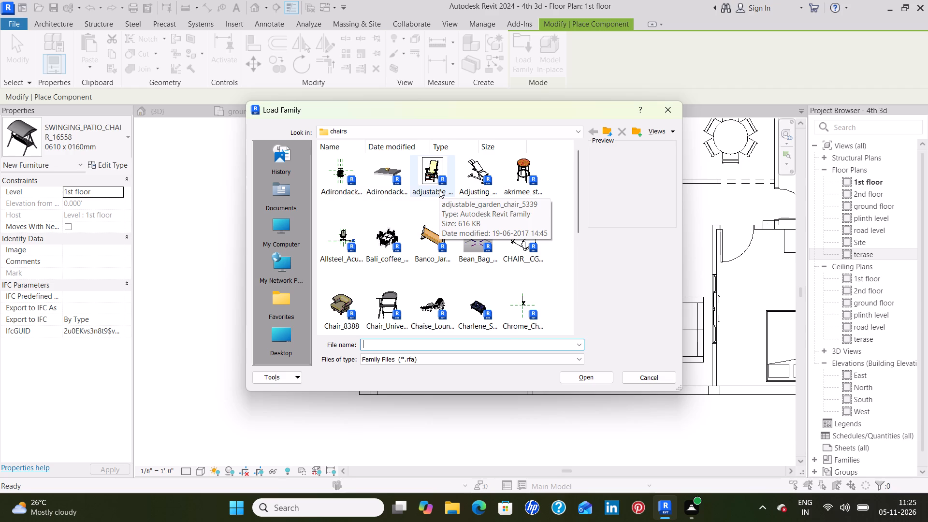
pyautogui.scroll(-1, 439, 189)
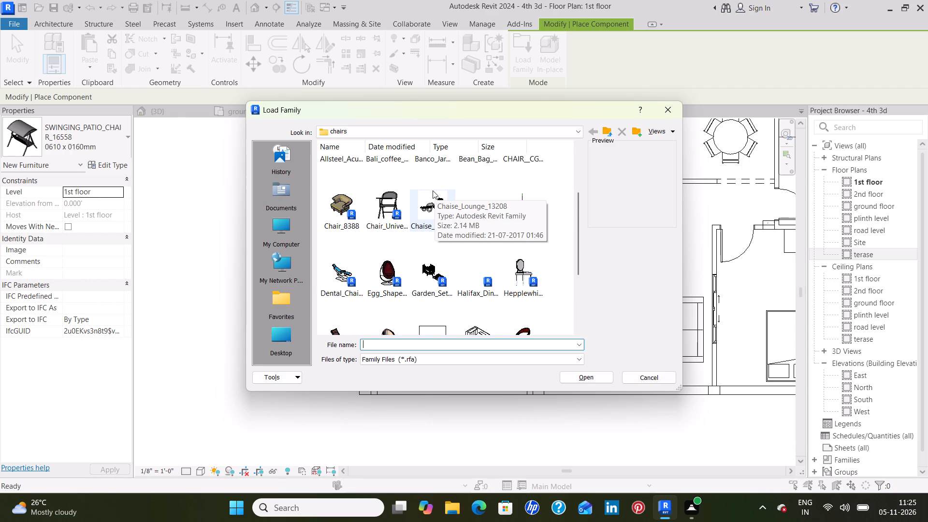
pyautogui.click(387, 278)
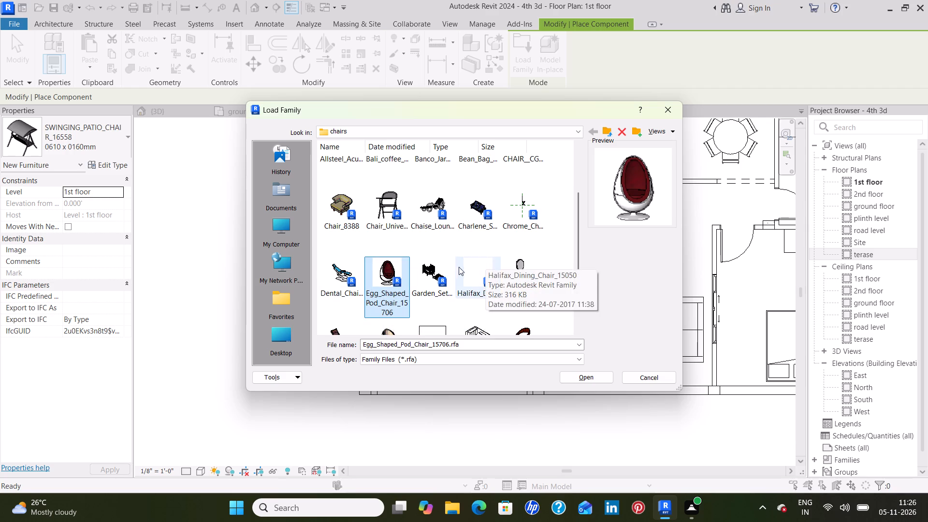
pyautogui.click(431, 272)
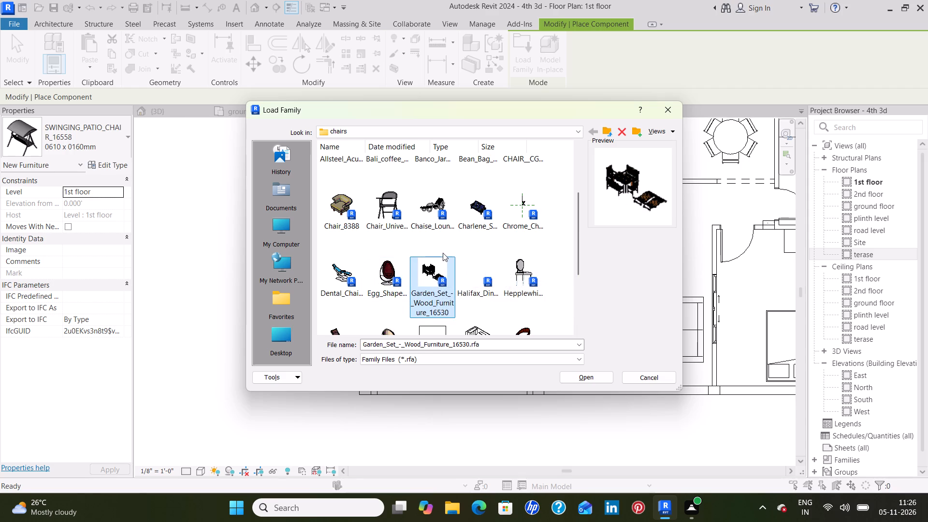
pyautogui.scroll(-1, 443, 253)
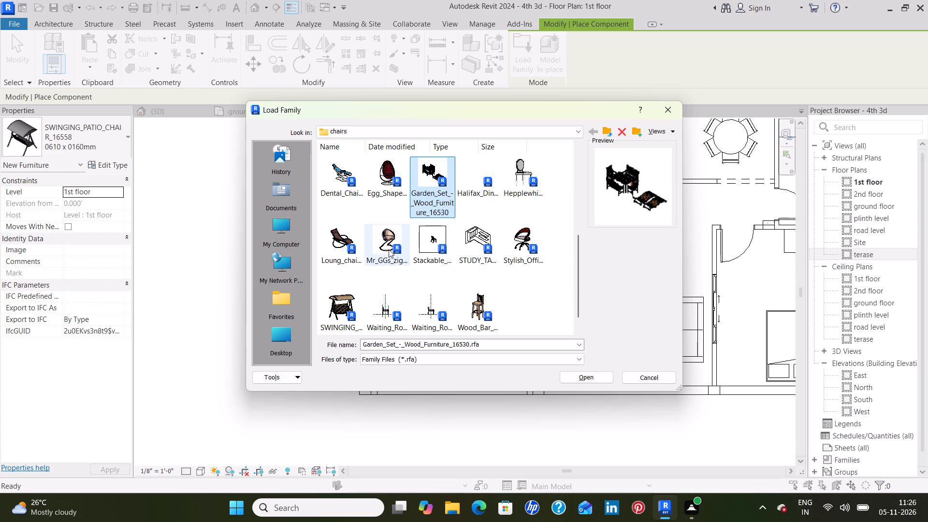
pyautogui.click(380, 248)
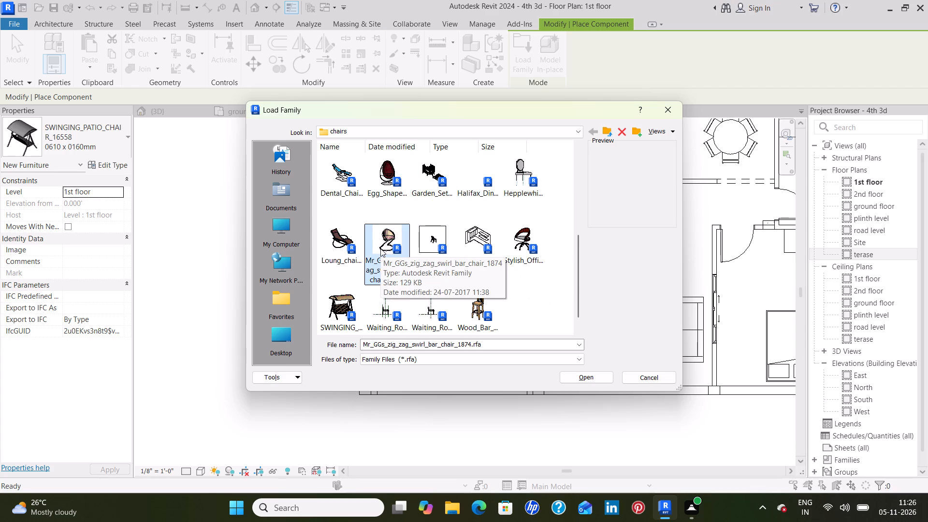
pyautogui.scroll(-1, 380, 248)
pyautogui.scroll(2, 380, 248)
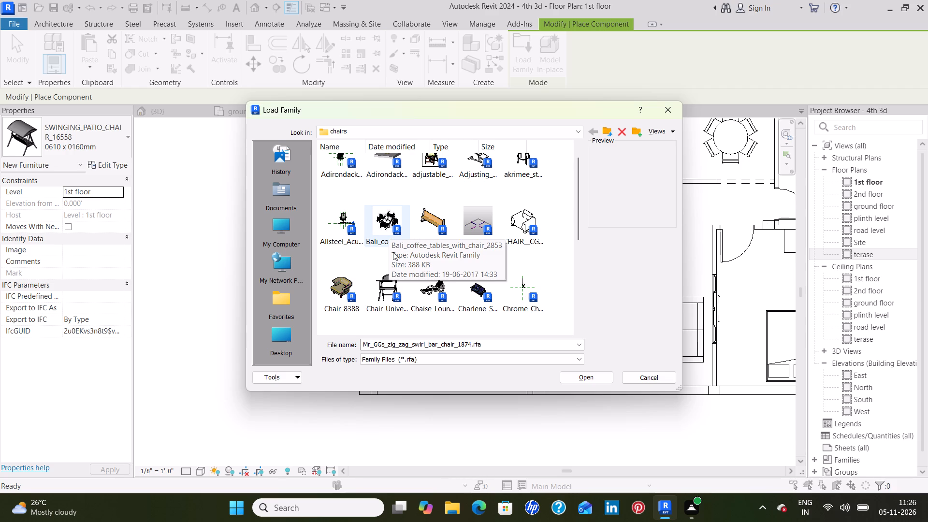
pyautogui.scroll(-1, 393, 252)
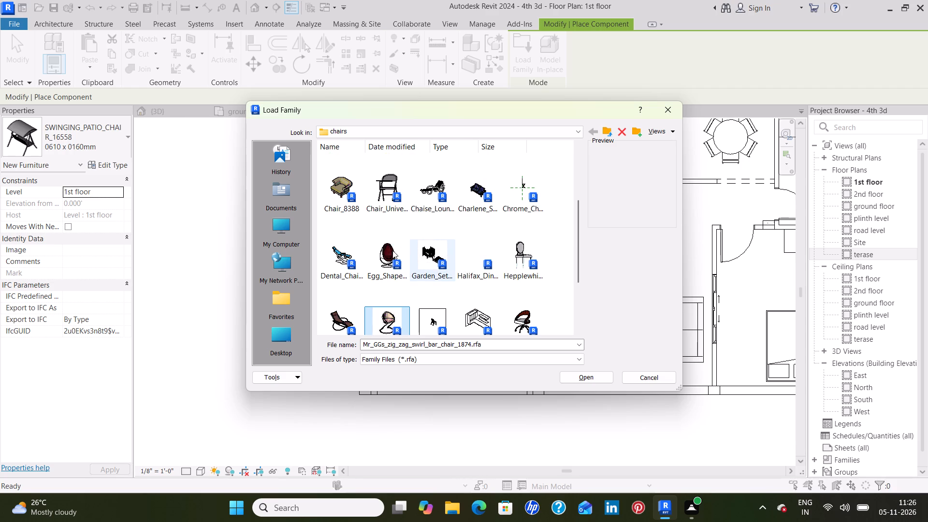
pyautogui.click(391, 251)
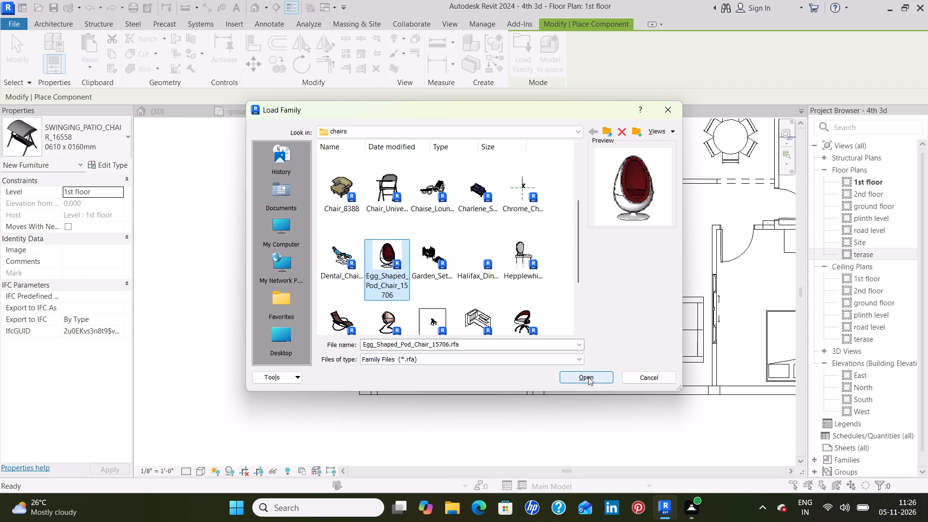
pyautogui.click(588, 377)
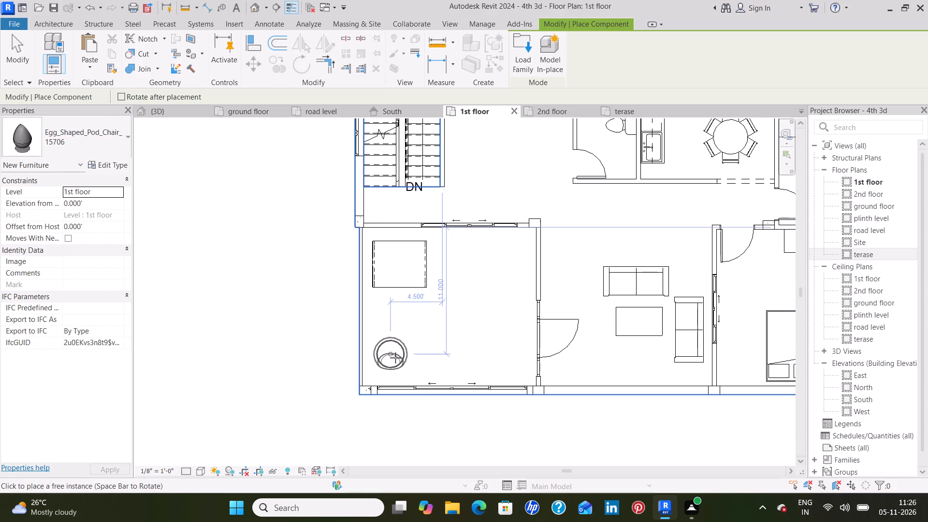
# Place two egg-shaped pod chairs on the 1st floor balcony, south of the swing chair, with the second turned 90° and about 6.5' from the west edge.
pyautogui.click(397, 359)
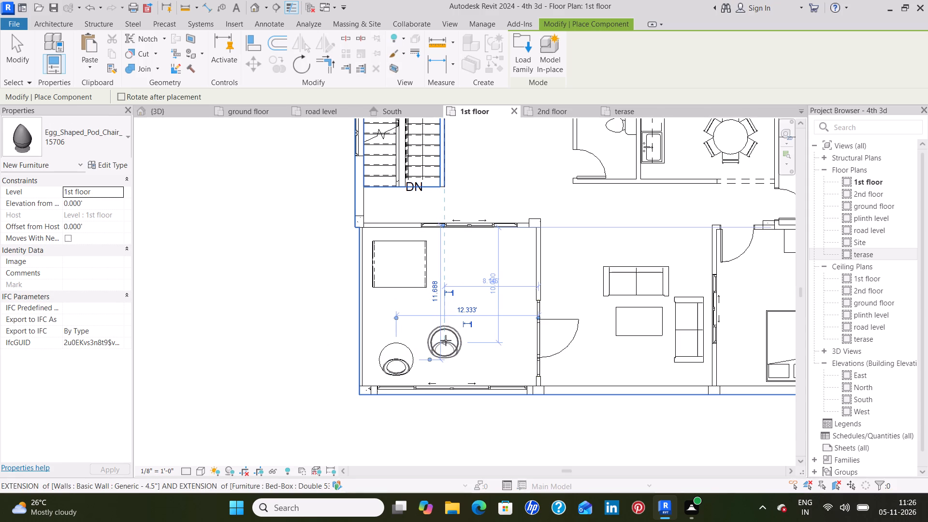
pyautogui.press('space')
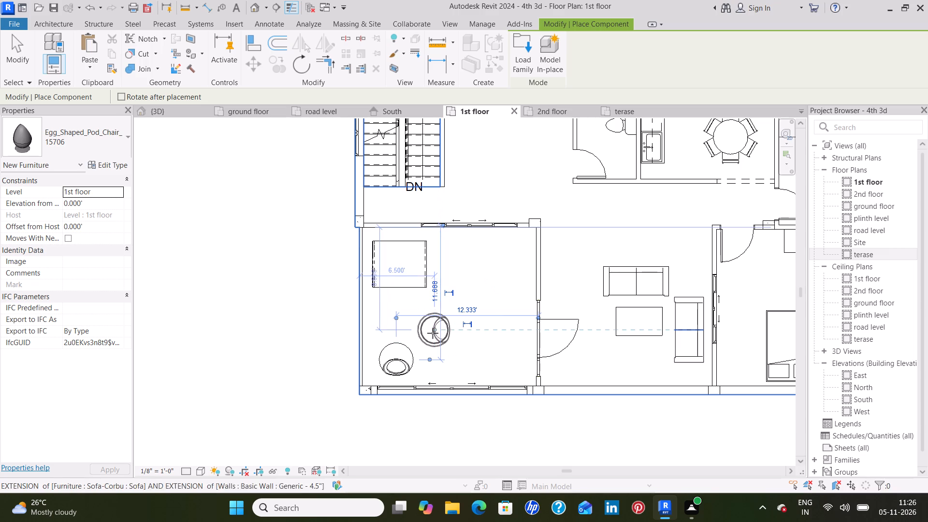
pyautogui.click(432, 333)
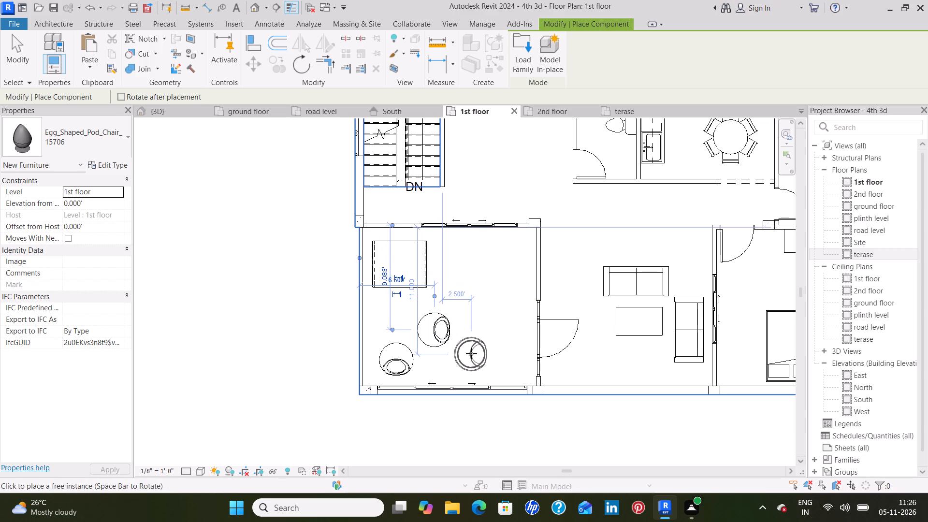
pyautogui.press('Escape')
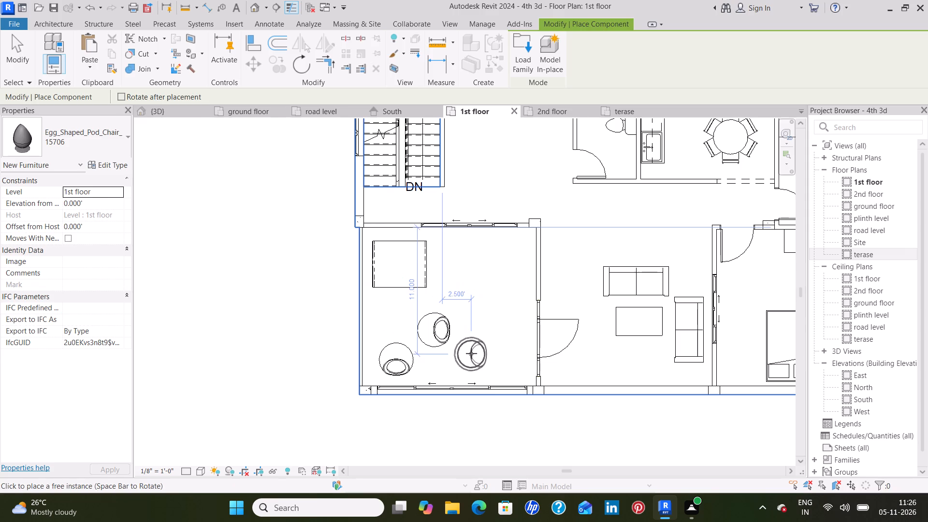
pyautogui.press('Escape')
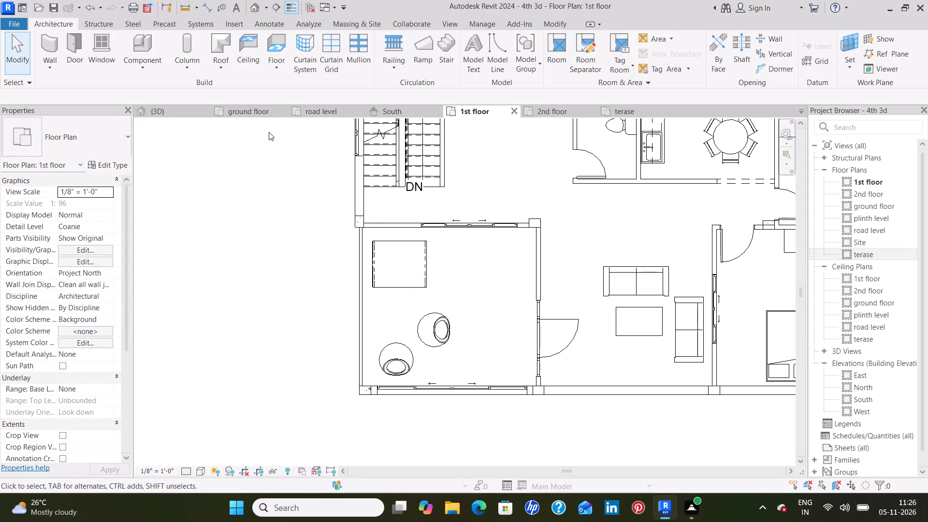
# Check the pod chairs' facing in 3D, and in the 1st floor plan rotate each of the two chairs by 180°.
pyautogui.click(161, 112)
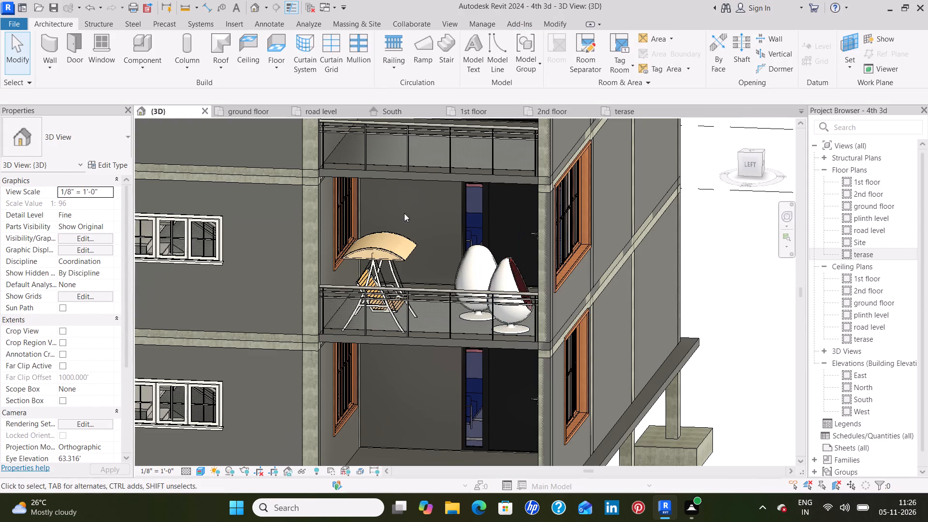
pyautogui.click(497, 110)
pyautogui.click(428, 334)
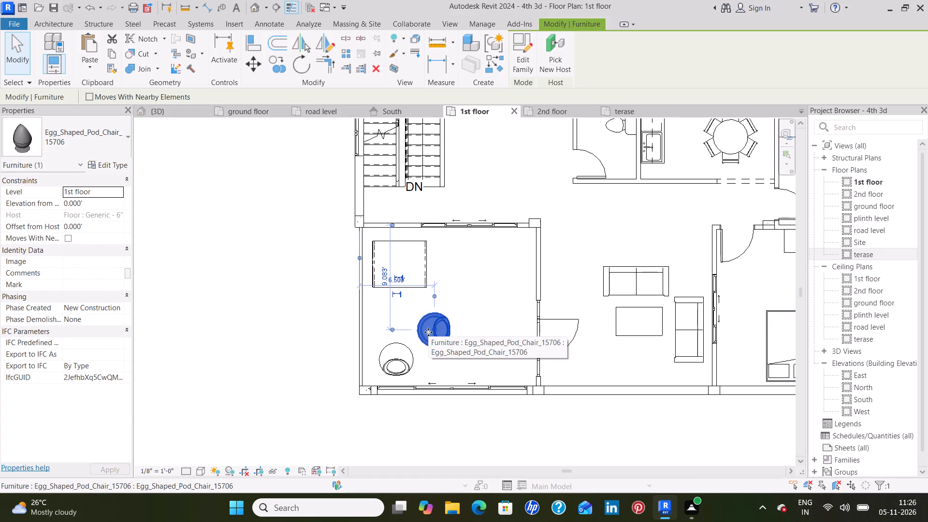
pyautogui.press('space')
pyautogui.press('space')
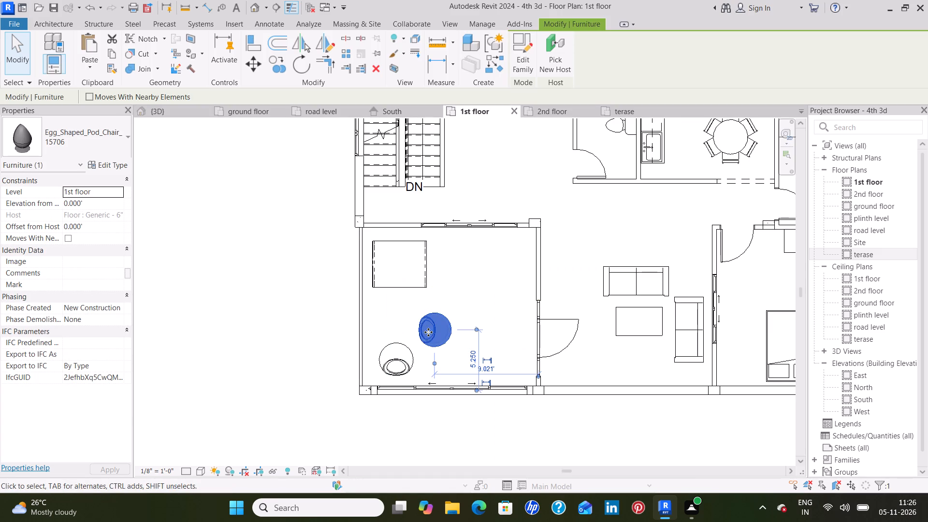
pyautogui.click(409, 364)
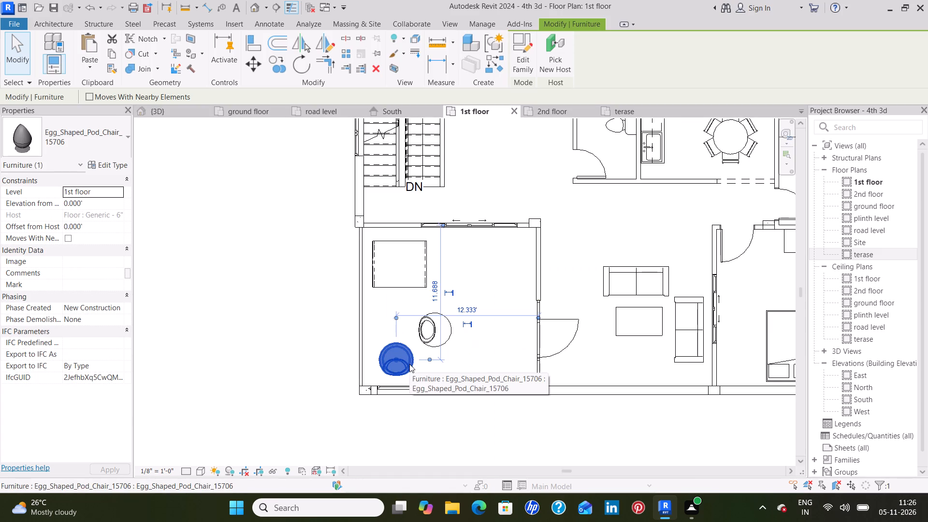
pyautogui.press('space')
pyautogui.press('space')
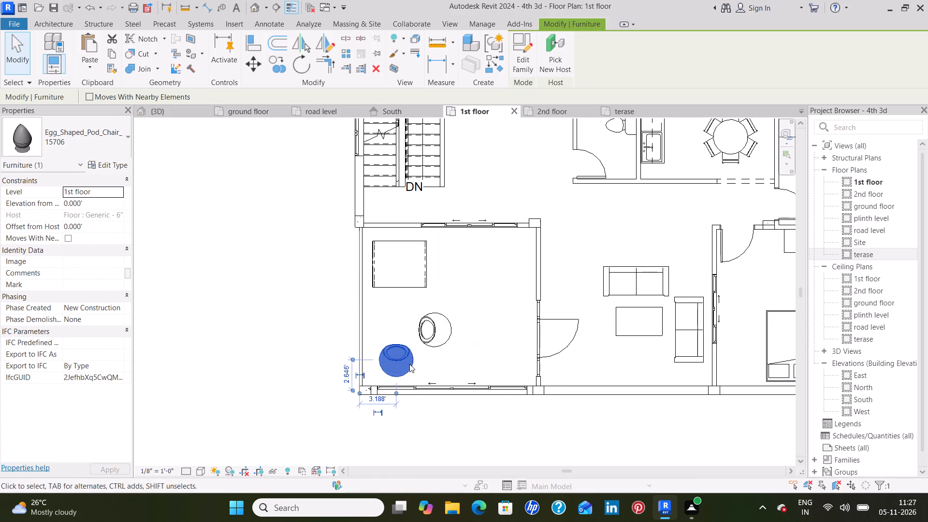
pyautogui.click(492, 338)
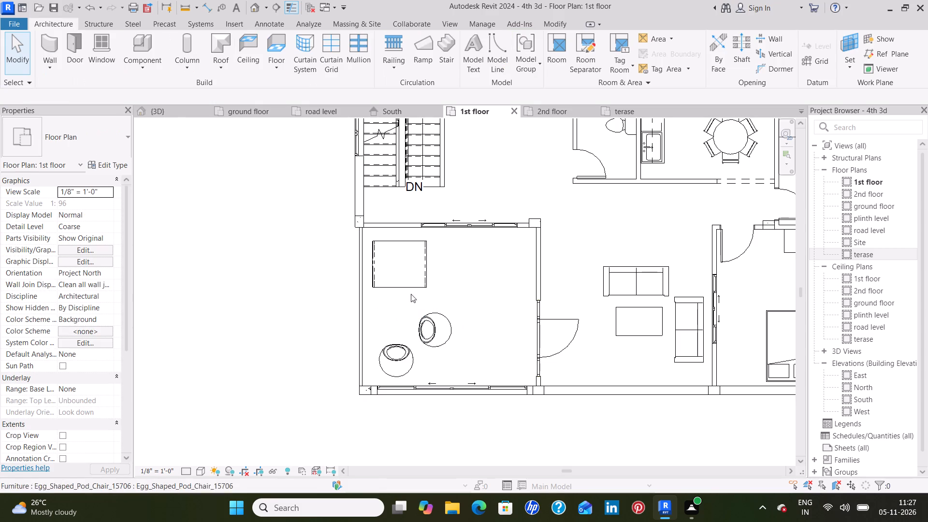
# Browse the coffee table folder previews and load the round Coffee_Table_16404 family as a component.
pyautogui.click(140, 43)
pyautogui.click(519, 70)
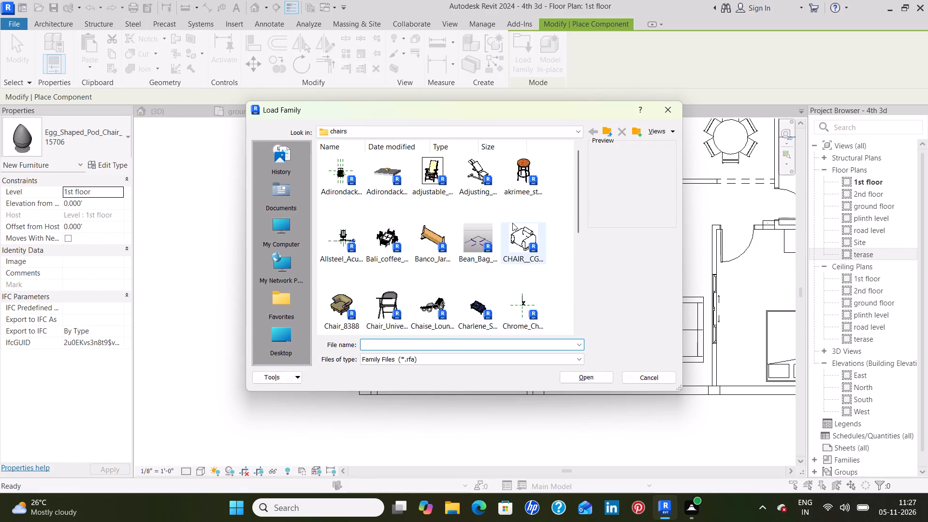
pyautogui.scroll(-4, 455, 208)
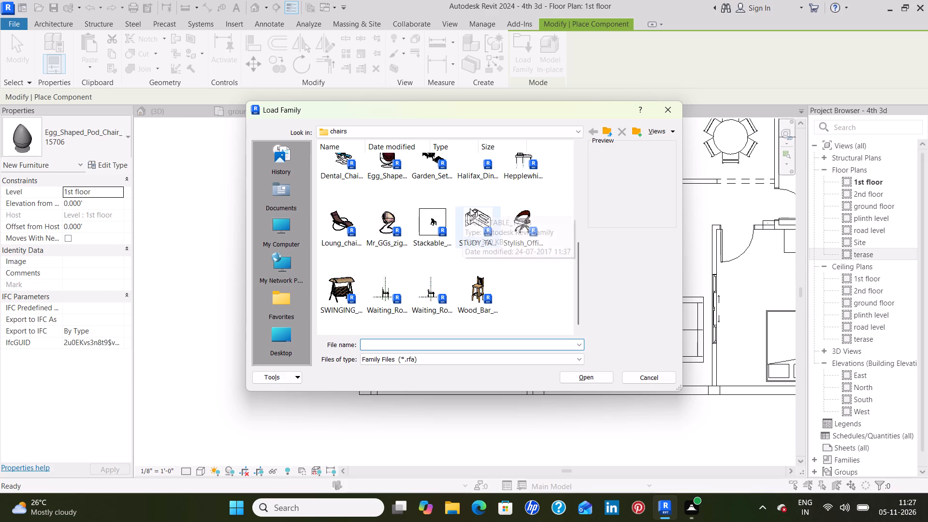
pyautogui.click(607, 130)
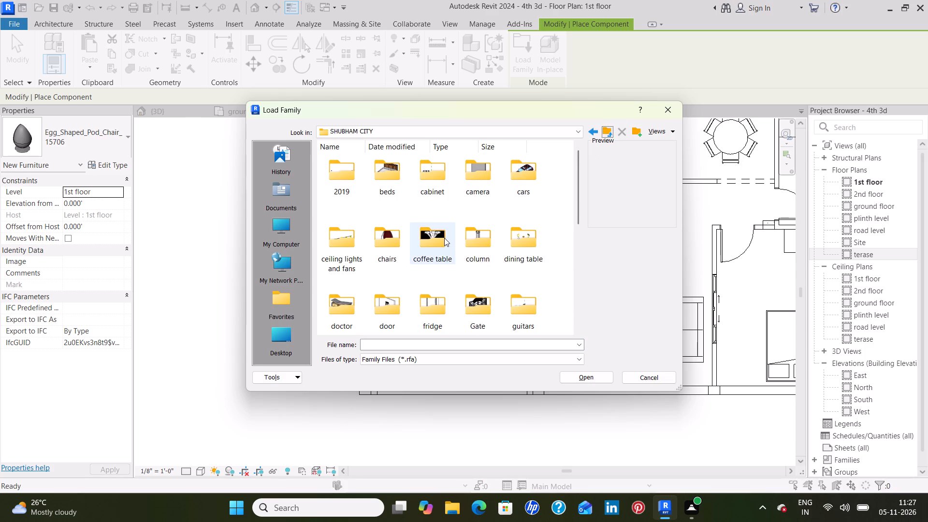
pyautogui.doubleClick(444, 238)
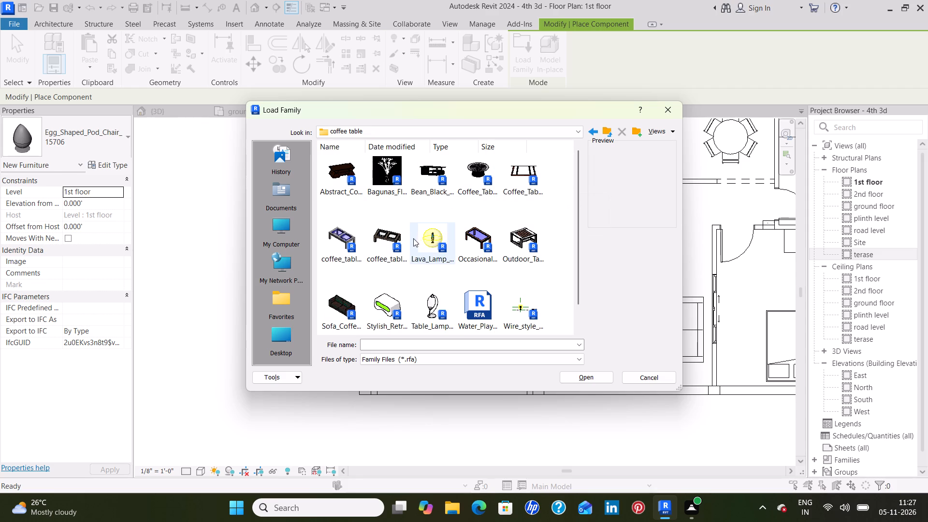
pyautogui.scroll(-1, 501, 201)
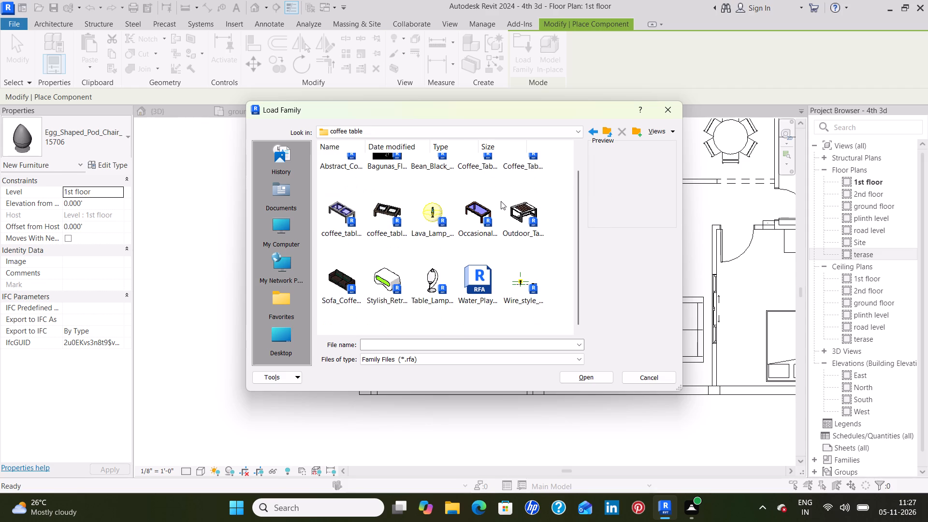
pyautogui.scroll(-1, 501, 201)
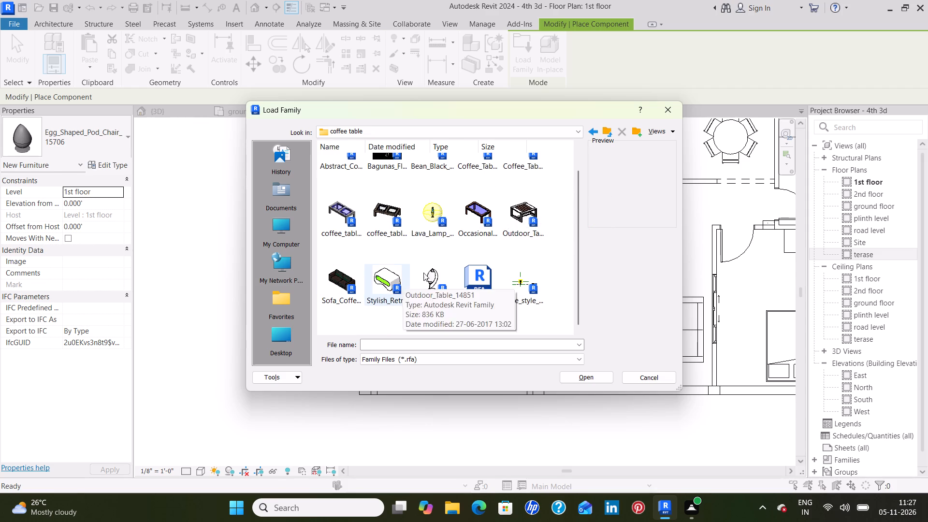
pyautogui.click(333, 280)
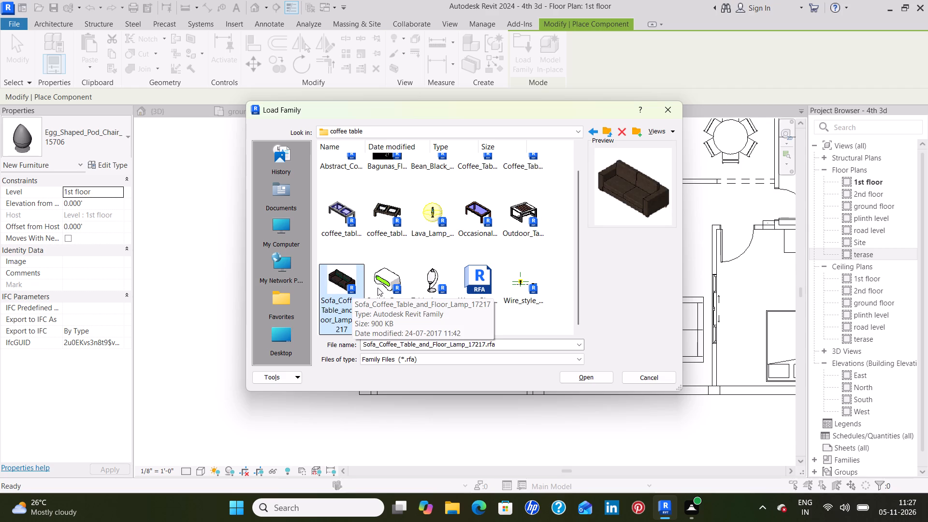
pyautogui.click(387, 277)
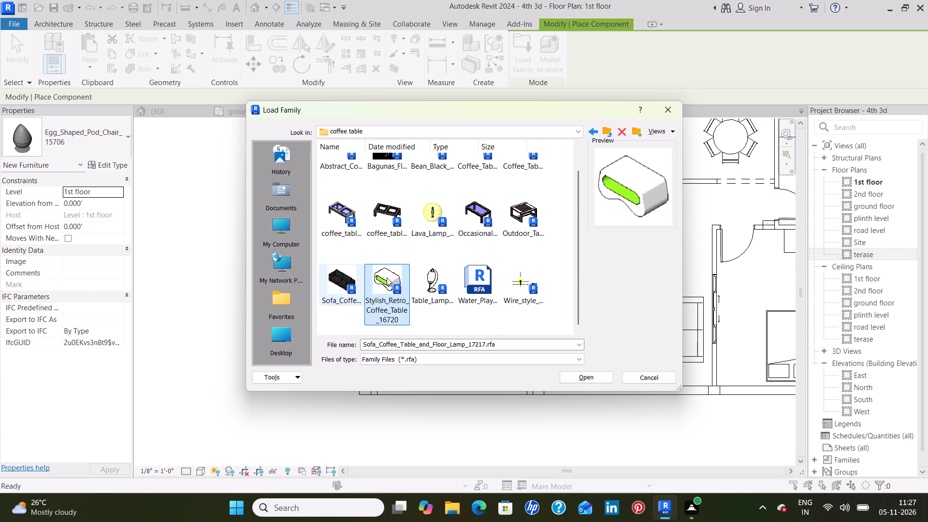
pyautogui.click(432, 274)
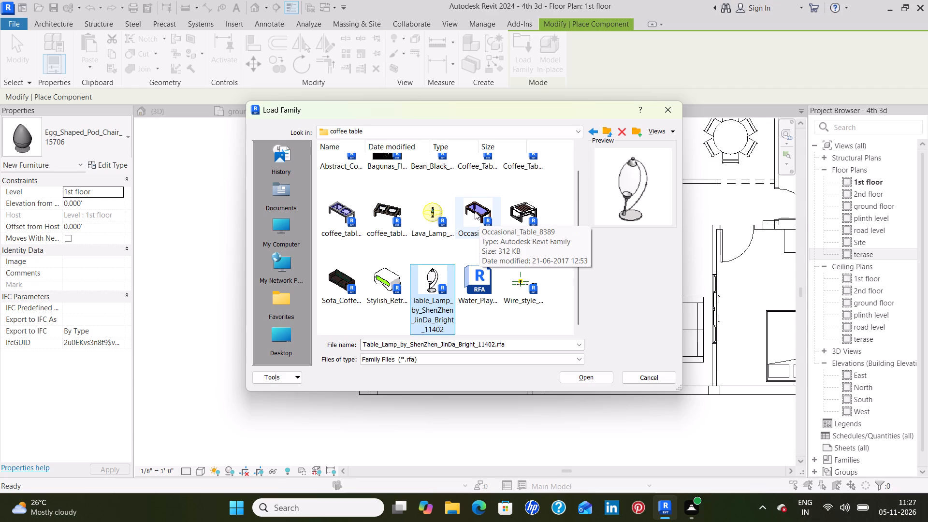
pyautogui.scroll(1, 474, 211)
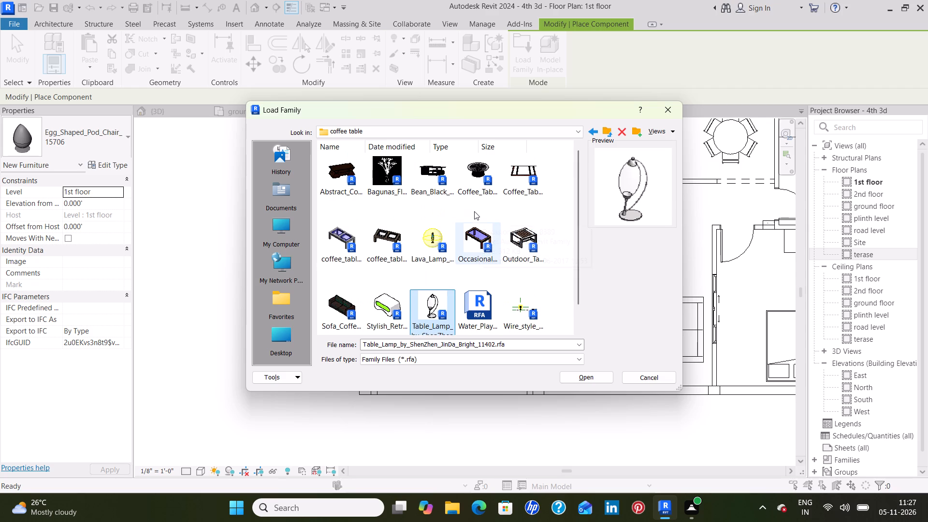
pyautogui.click(387, 191)
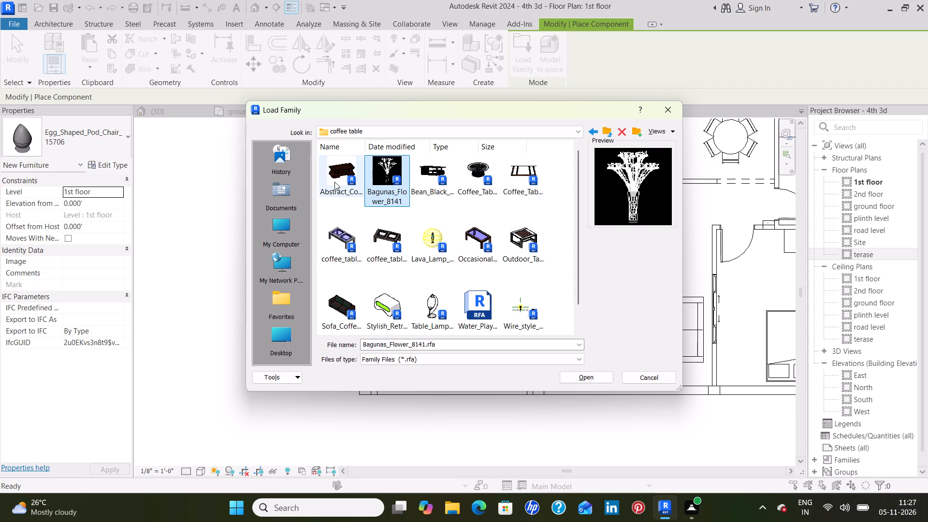
pyautogui.click(521, 169)
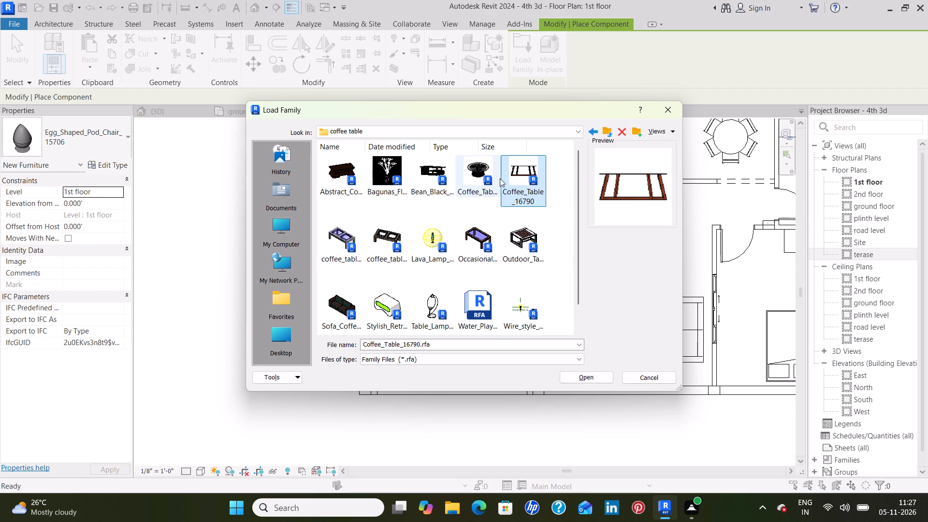
pyautogui.click(476, 185)
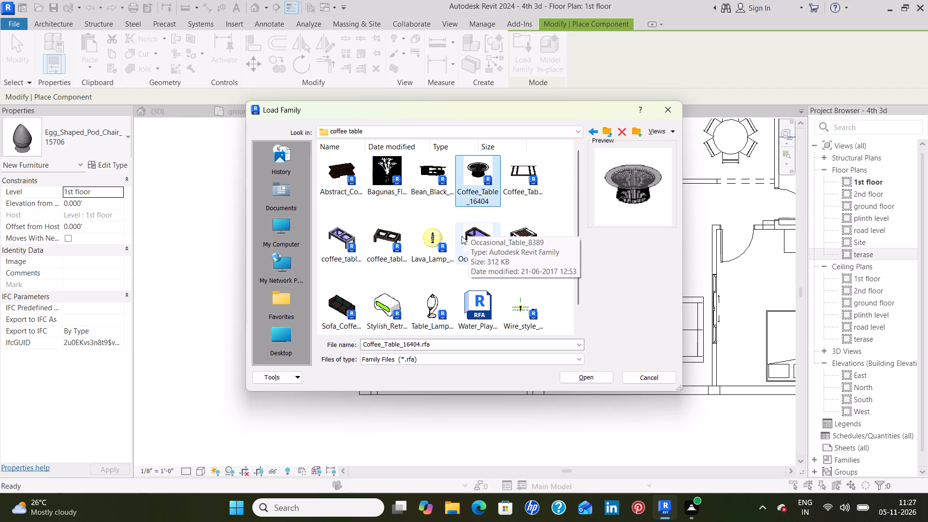
pyautogui.click(572, 377)
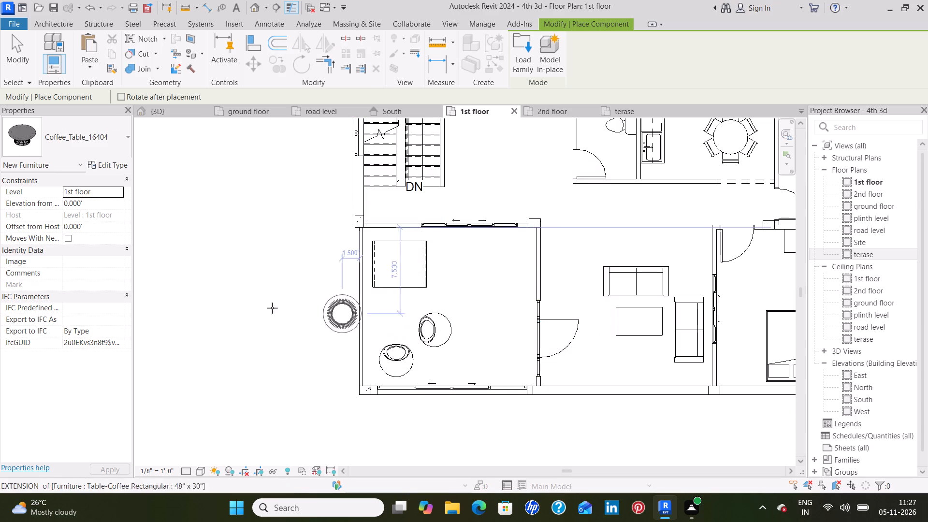
# Check the available types and the type parameters of the Coffee_Table_16404 family before placing it.
pyautogui.click(117, 148)
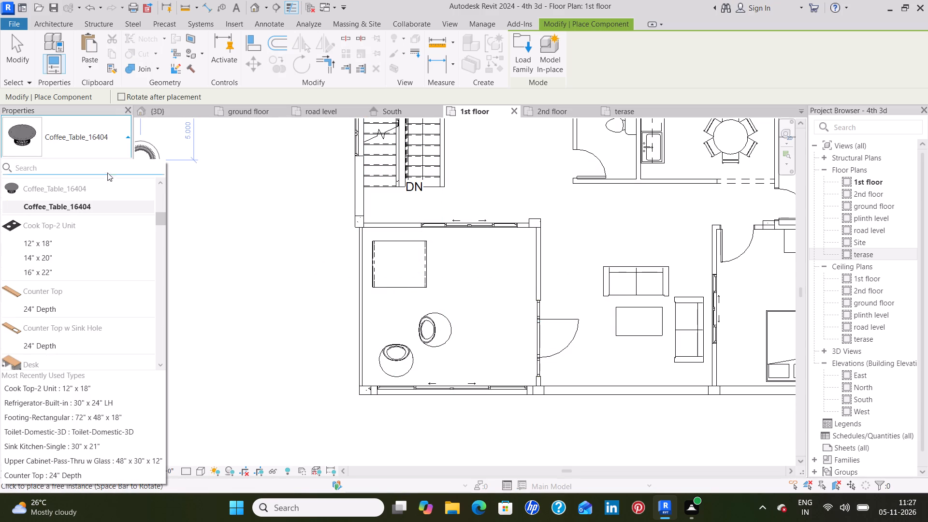
pyautogui.click(113, 147)
pyautogui.click(112, 162)
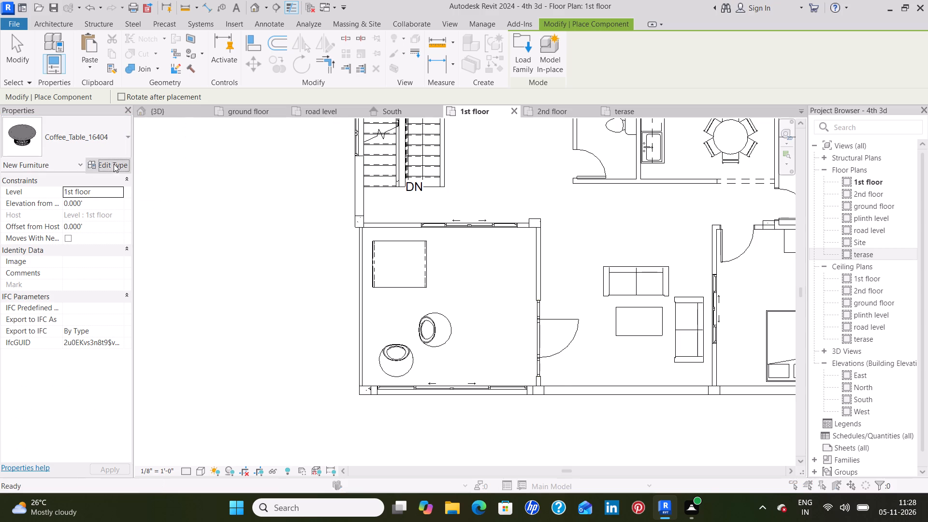
pyautogui.scroll(-5, 455, 306)
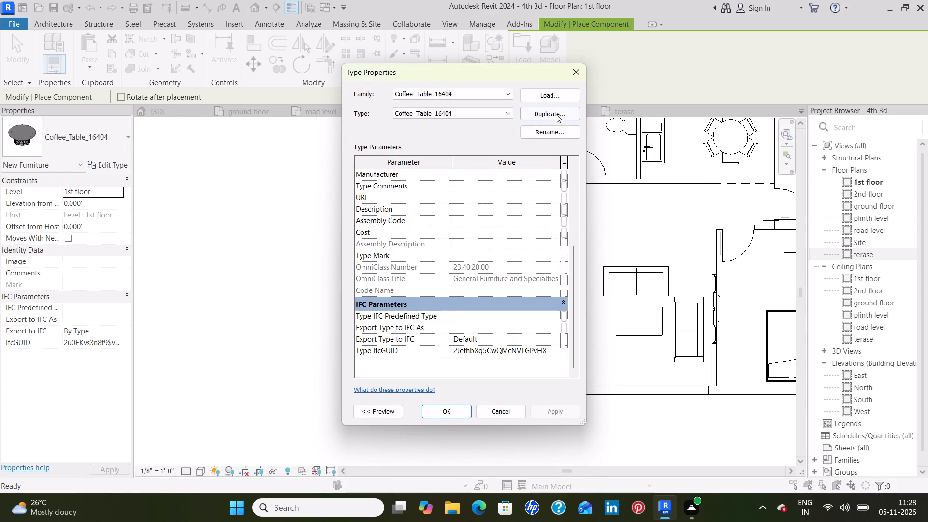
pyautogui.click(581, 70)
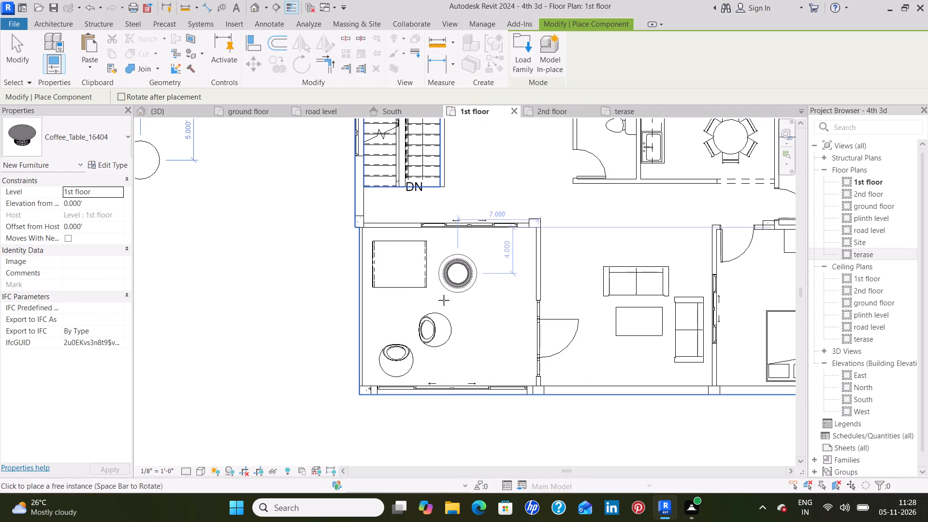
# Place the round coffee table on the 1st floor balcony between the swing and the southern pod chair, about 8.2' from the north wall.
pyautogui.click(394, 322)
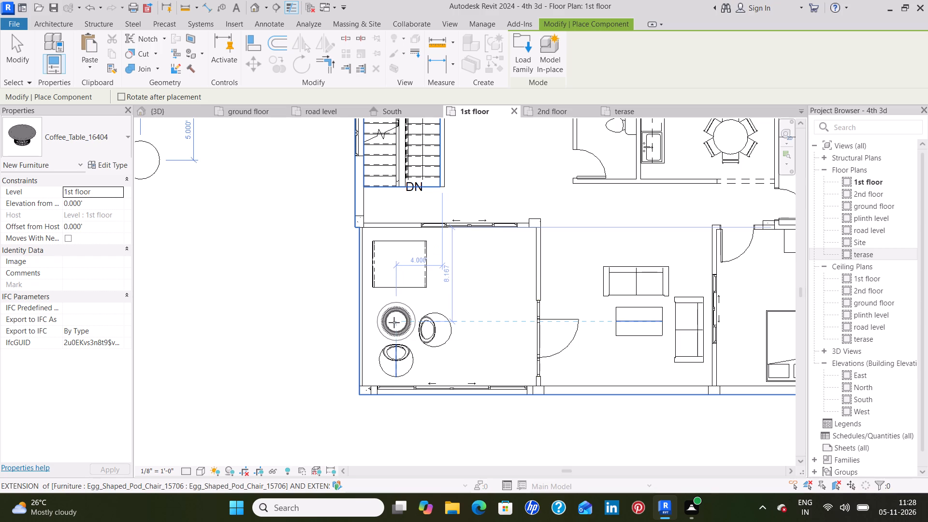
pyautogui.press('Escape')
pyautogui.press('Escape')
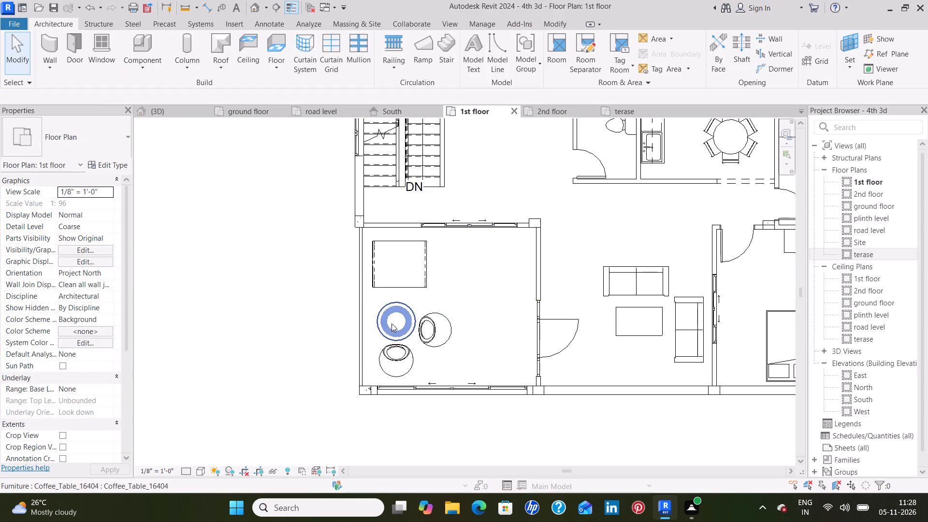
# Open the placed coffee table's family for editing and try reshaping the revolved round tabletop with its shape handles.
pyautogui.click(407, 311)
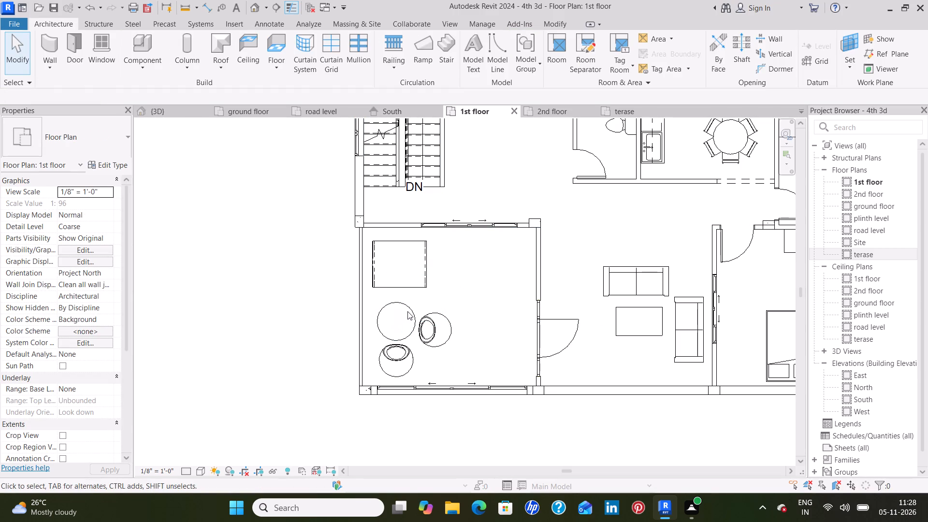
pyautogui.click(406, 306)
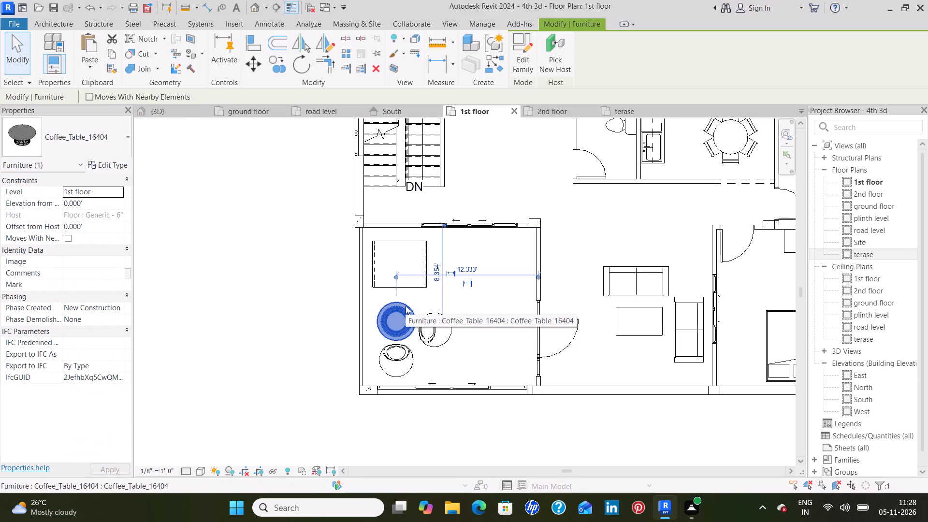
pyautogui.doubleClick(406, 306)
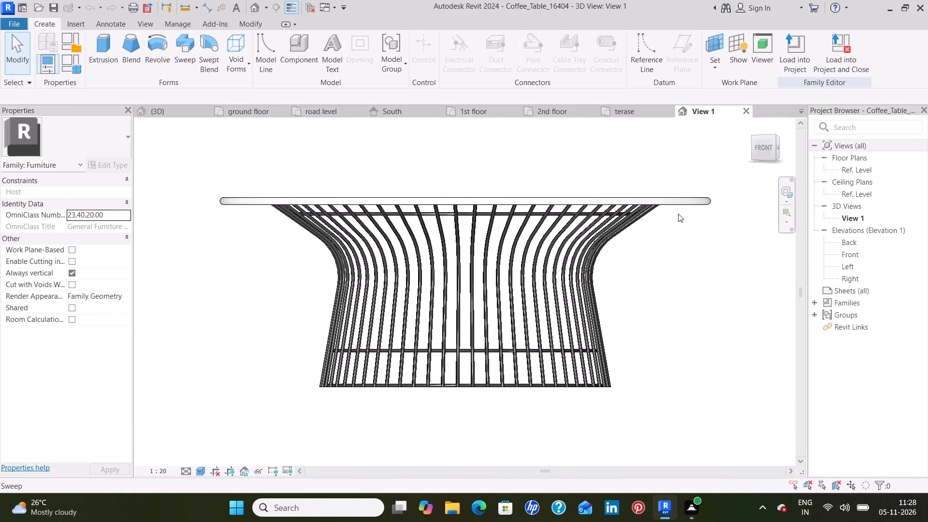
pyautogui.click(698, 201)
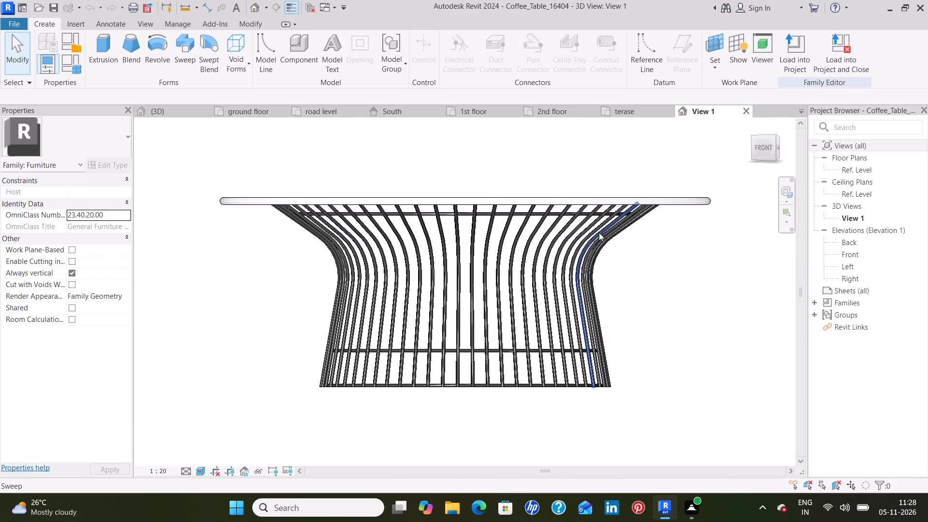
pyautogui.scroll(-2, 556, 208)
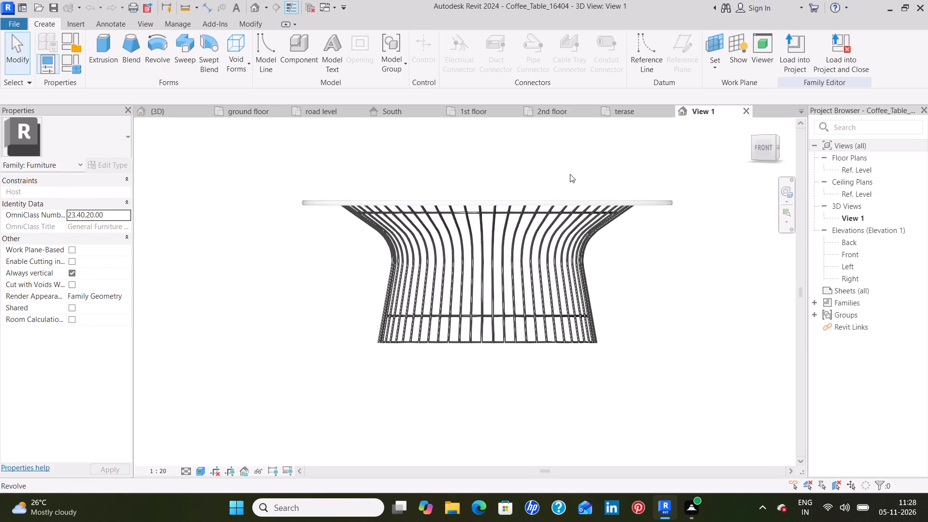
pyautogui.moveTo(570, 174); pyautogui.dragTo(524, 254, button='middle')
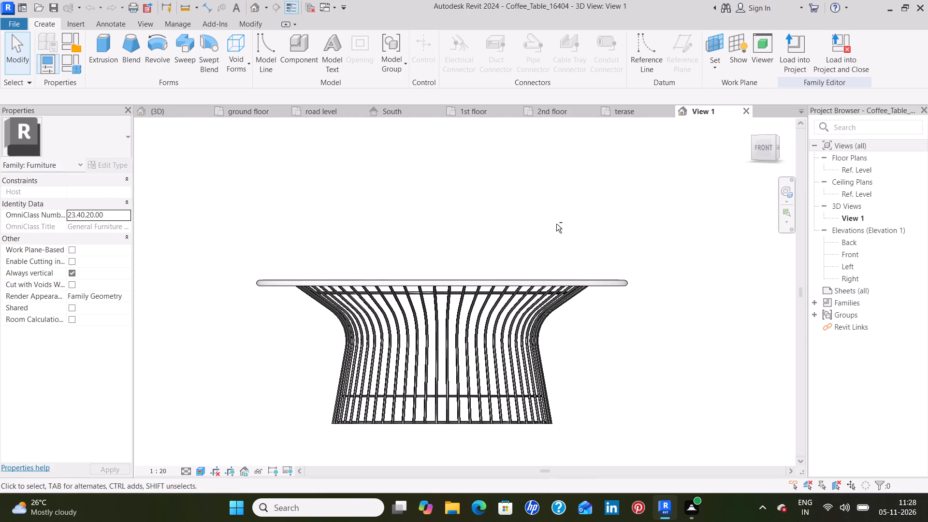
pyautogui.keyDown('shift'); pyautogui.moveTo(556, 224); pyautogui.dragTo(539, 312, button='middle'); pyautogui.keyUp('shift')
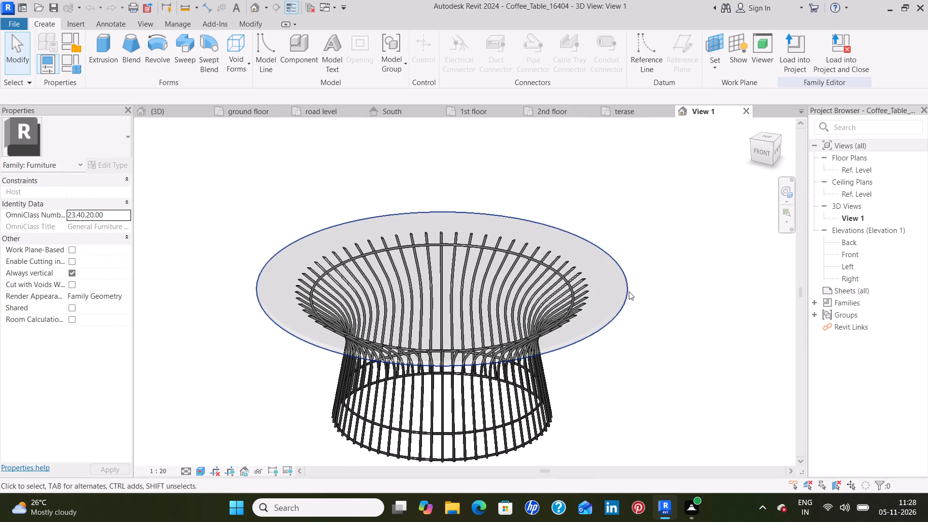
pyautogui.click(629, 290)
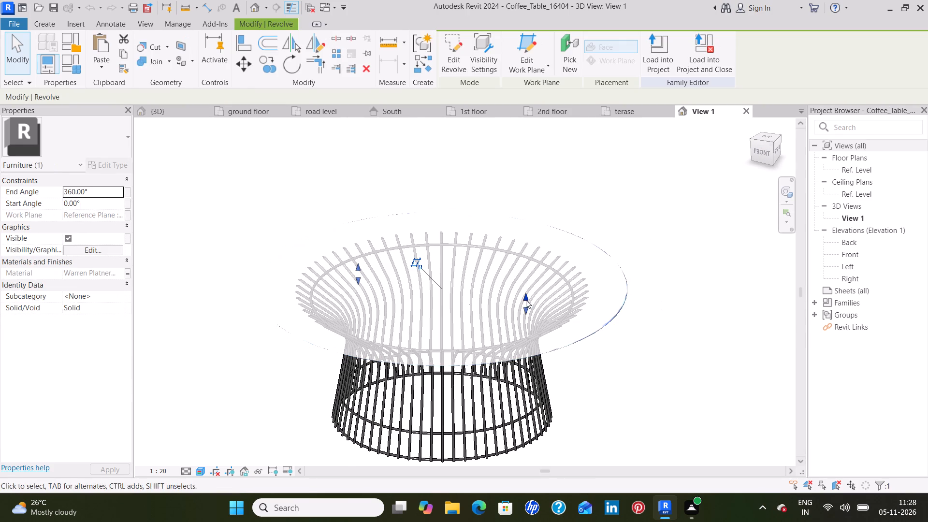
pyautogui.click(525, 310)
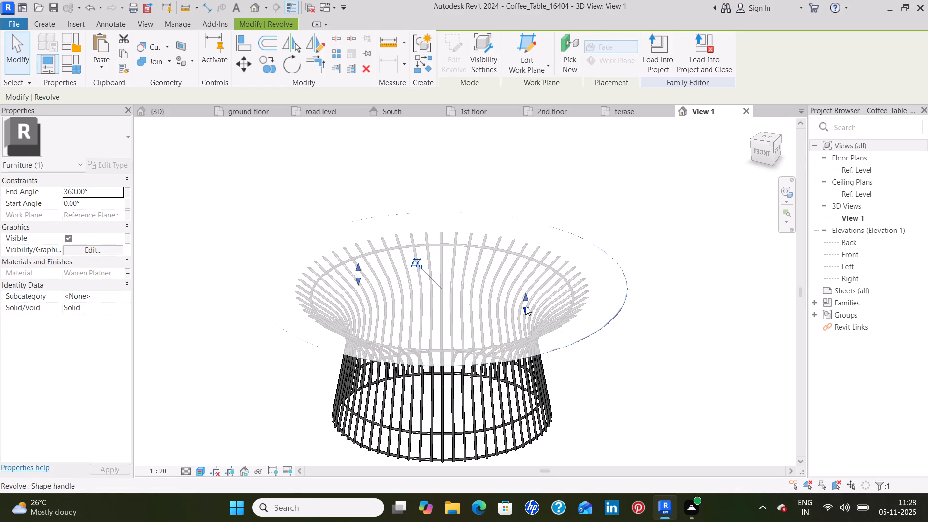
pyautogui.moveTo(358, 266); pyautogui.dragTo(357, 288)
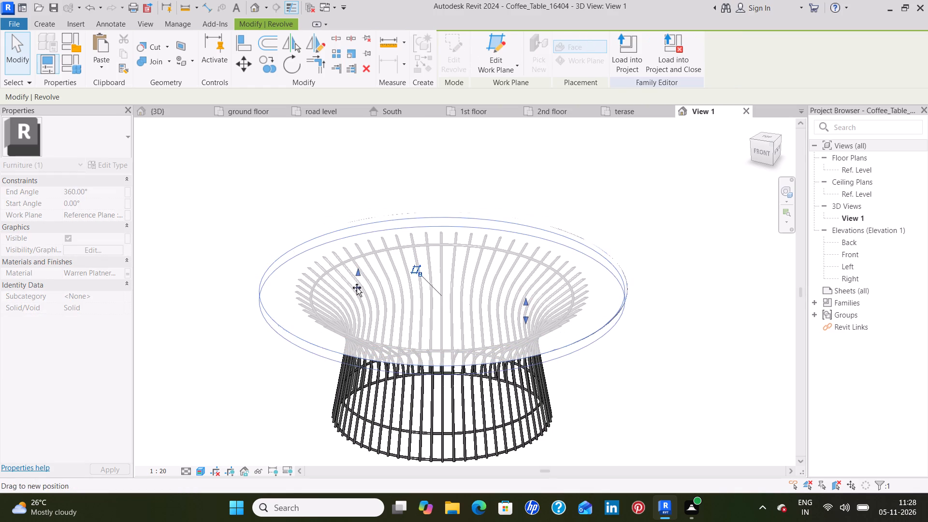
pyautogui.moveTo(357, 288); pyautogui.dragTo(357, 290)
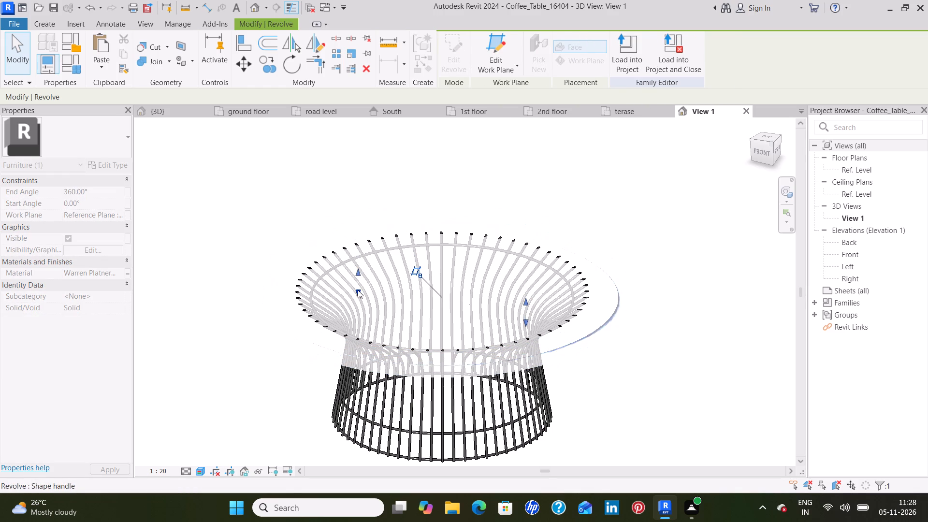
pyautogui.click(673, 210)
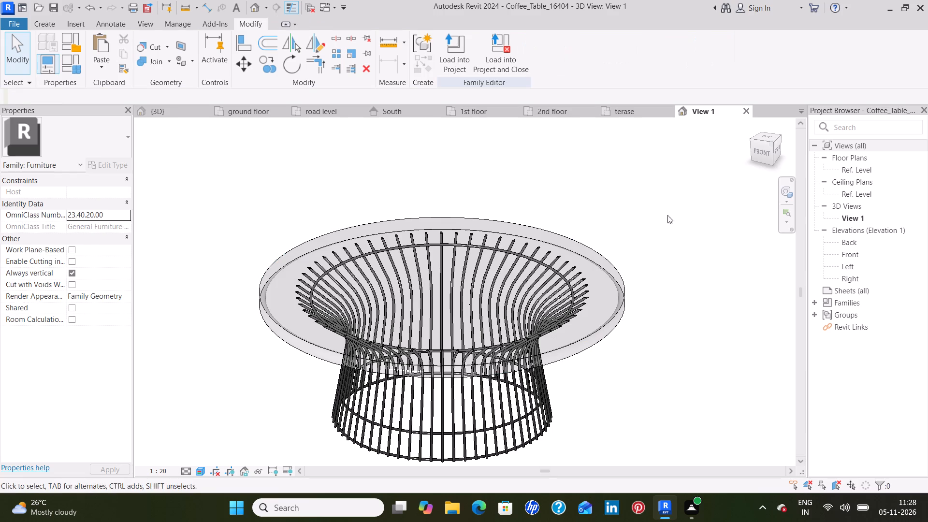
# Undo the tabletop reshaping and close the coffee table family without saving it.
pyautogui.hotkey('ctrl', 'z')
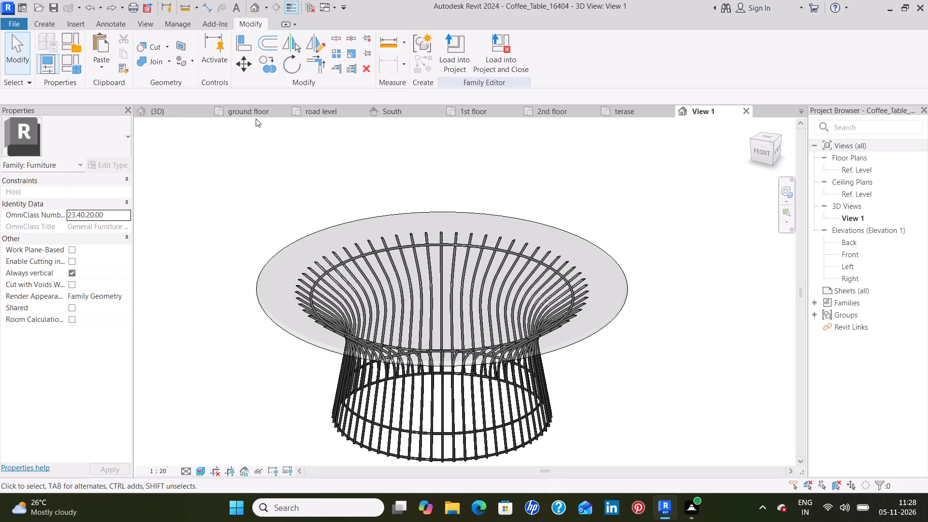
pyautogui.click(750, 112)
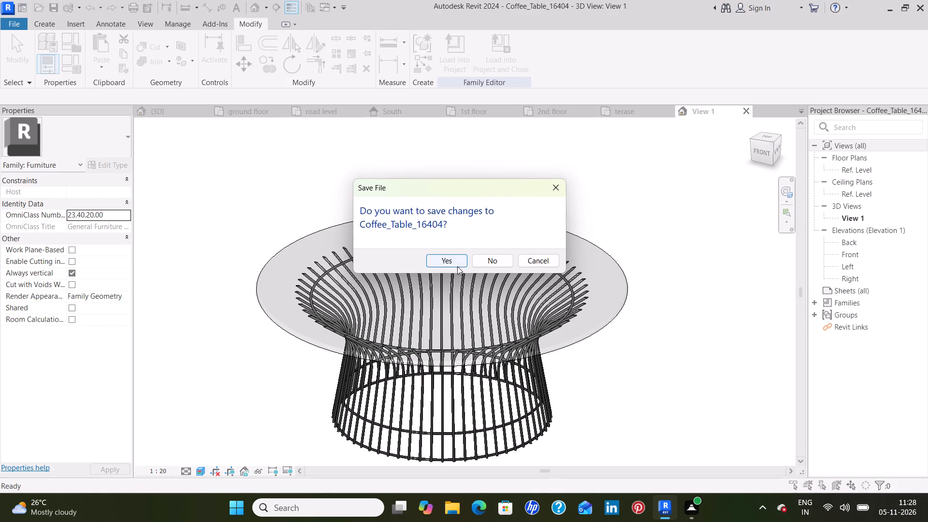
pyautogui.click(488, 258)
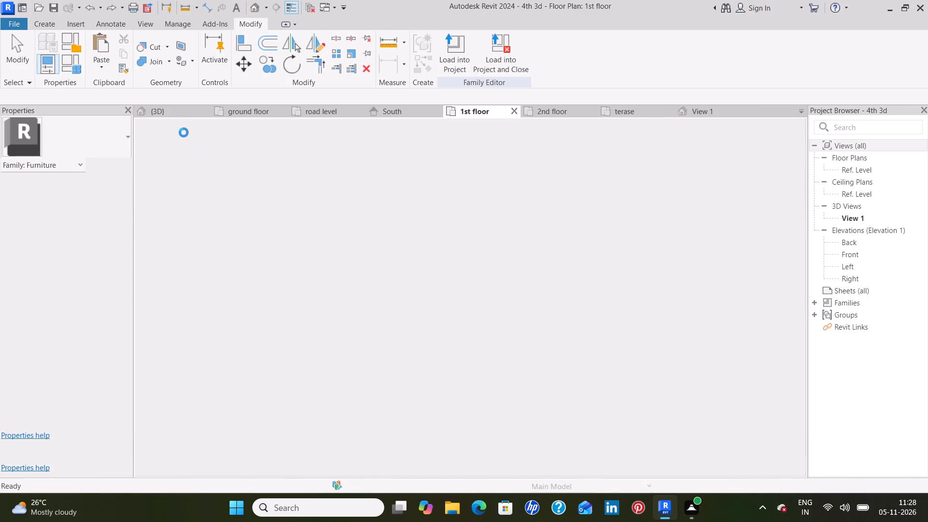
# In the 3D view, nudge the balcony swing chair three steps north, away from the pod chairs.
pyautogui.click(174, 117)
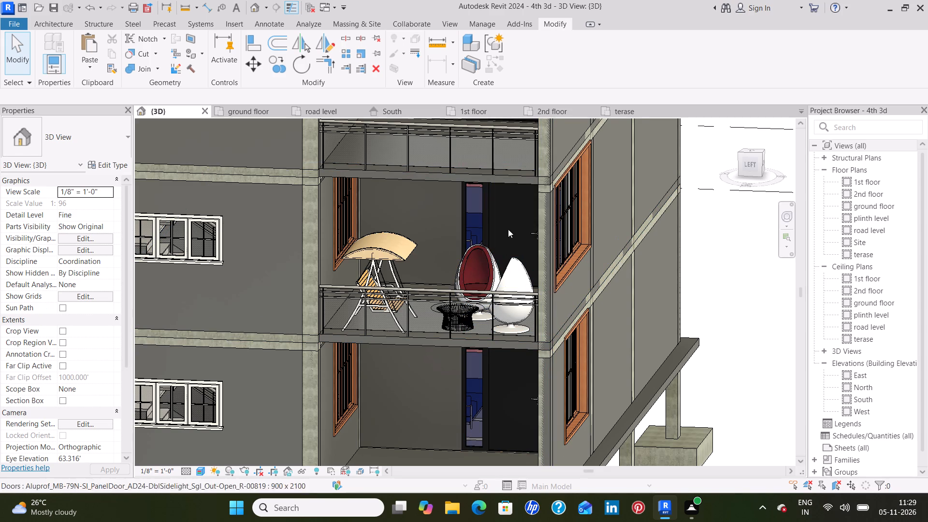
pyautogui.keyDown('shift'); pyautogui.moveTo(428, 208); pyautogui.dragTo(452, 267, button='middle'); pyautogui.keyUp('shift')
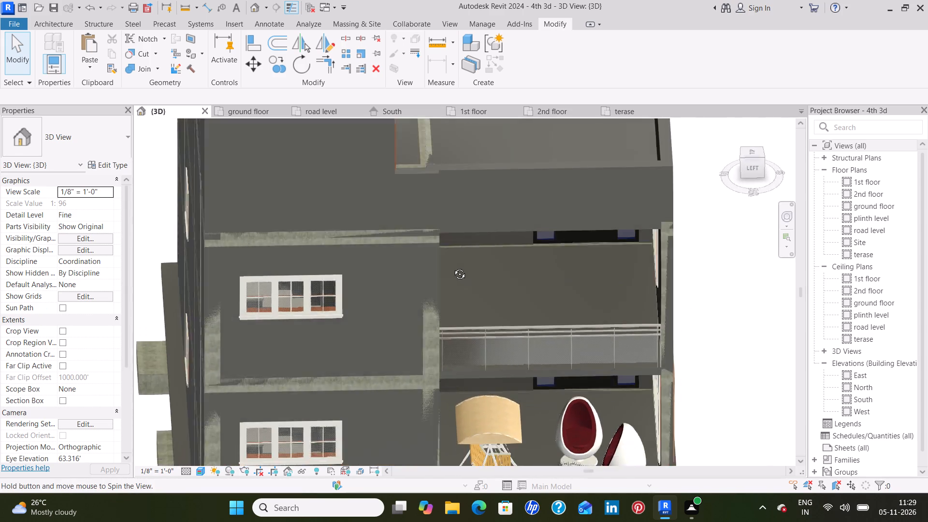
pyautogui.keyDown('shift'); pyautogui.moveTo(452, 267); pyautogui.dragTo(455, 253, button='middle'); pyautogui.keyUp('shift')
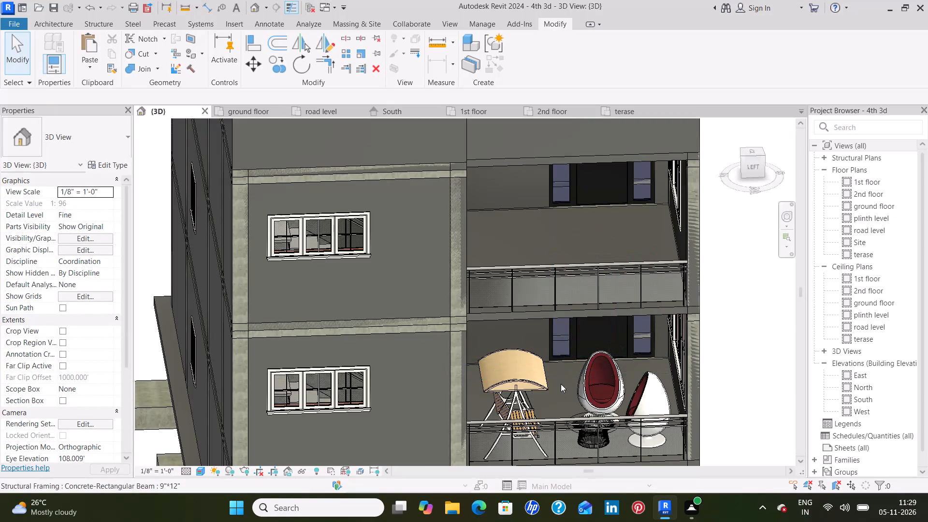
pyautogui.moveTo(561, 384); pyautogui.dragTo(527, 246, button='middle')
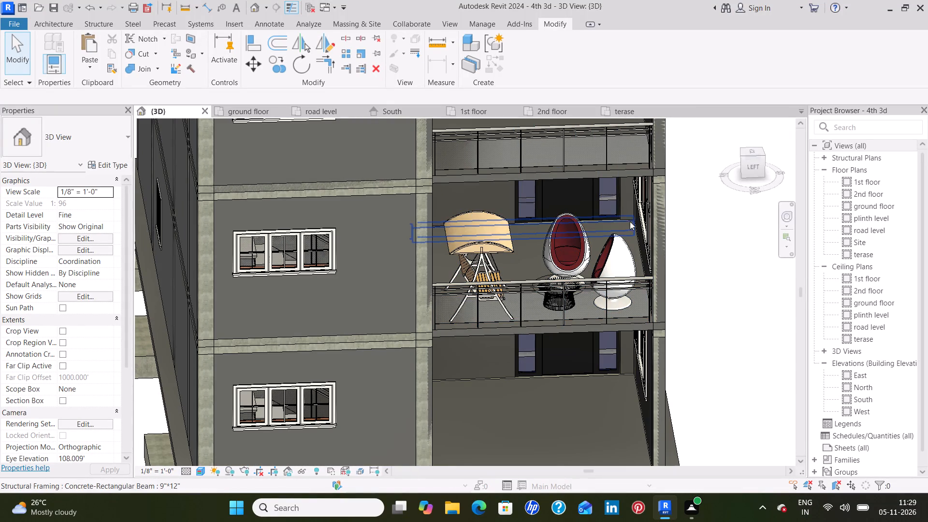
pyautogui.click(487, 268)
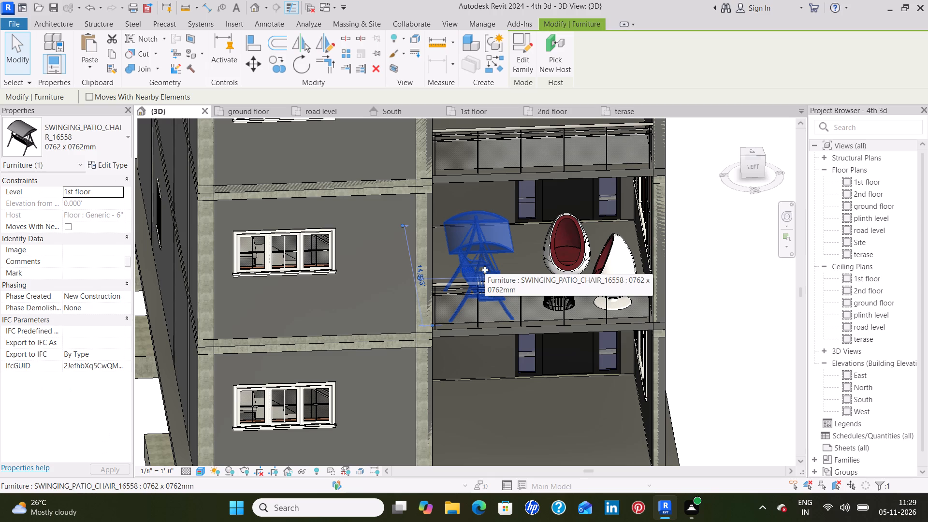
pyautogui.press('Left')
pyautogui.press('Left')
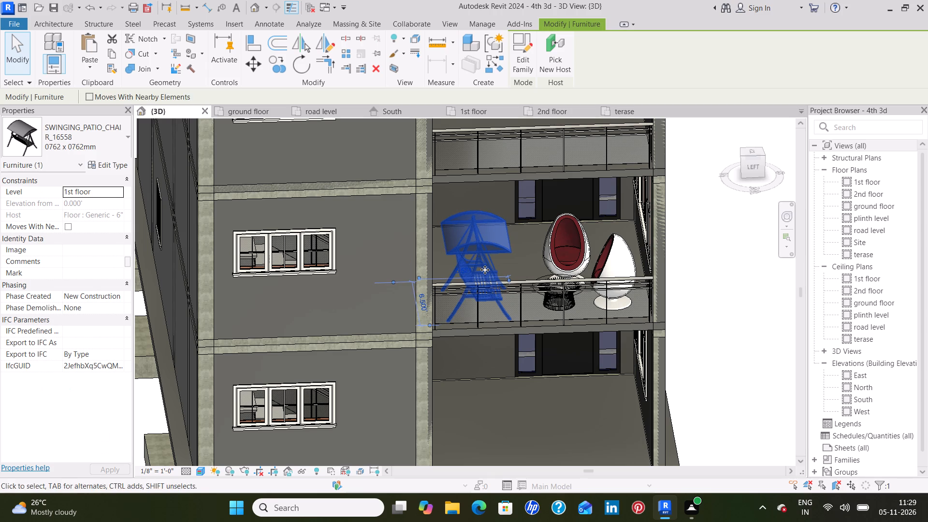
pyautogui.press('Left')
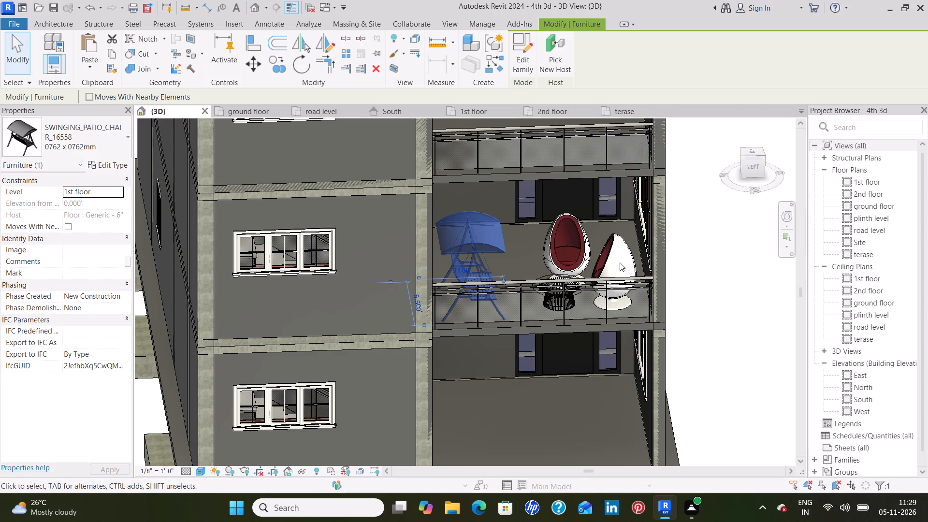
# Nudge the southern pod chair four steps south, to about 2' from the balcony's south edge.
pyautogui.click(608, 260)
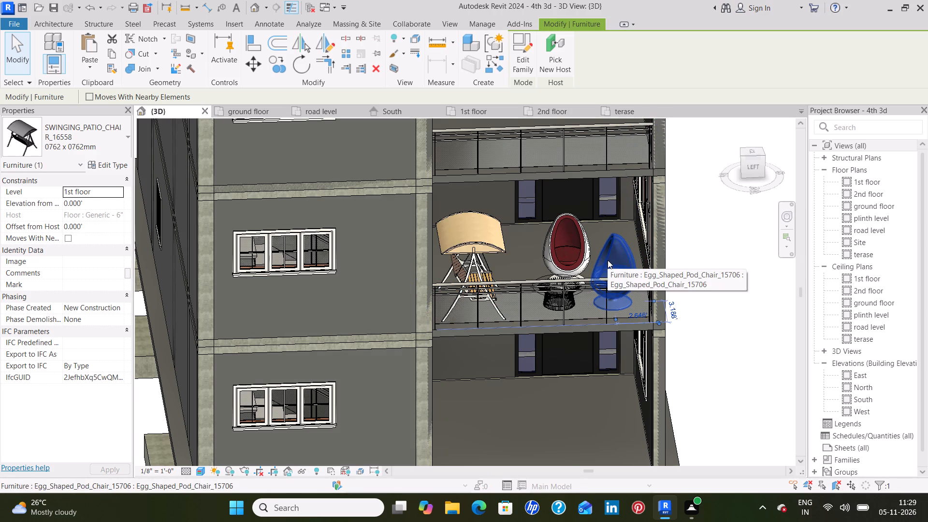
pyautogui.press('Right')
pyautogui.press('Right')
pyautogui.press('Right')
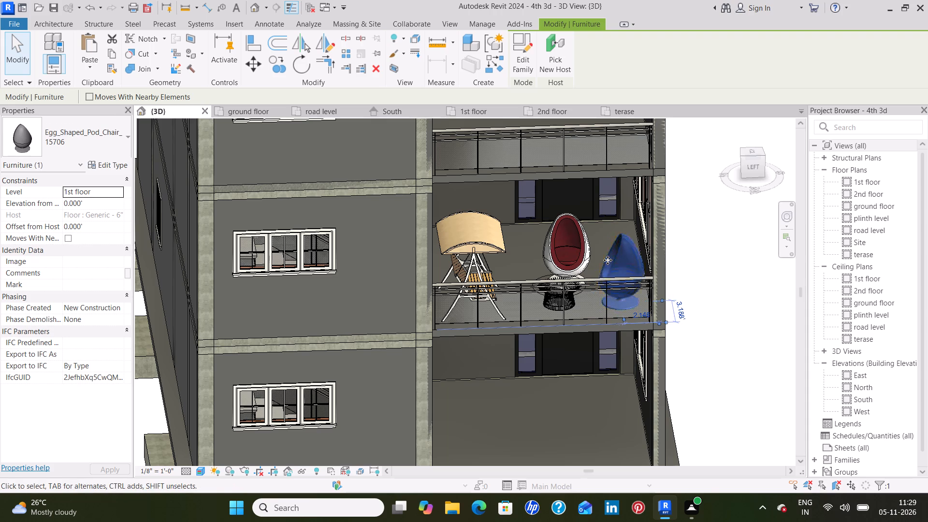
pyautogui.press('Right')
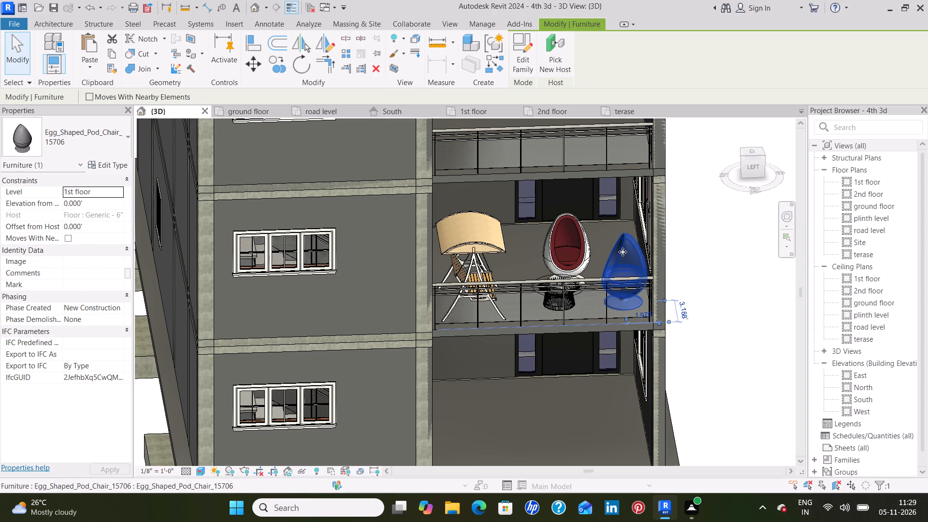
# Nudge the other pod chair, behind the coffee table, a net seven steps south toward the first pod chair.
pyautogui.click(567, 257)
pyautogui.press('Right')
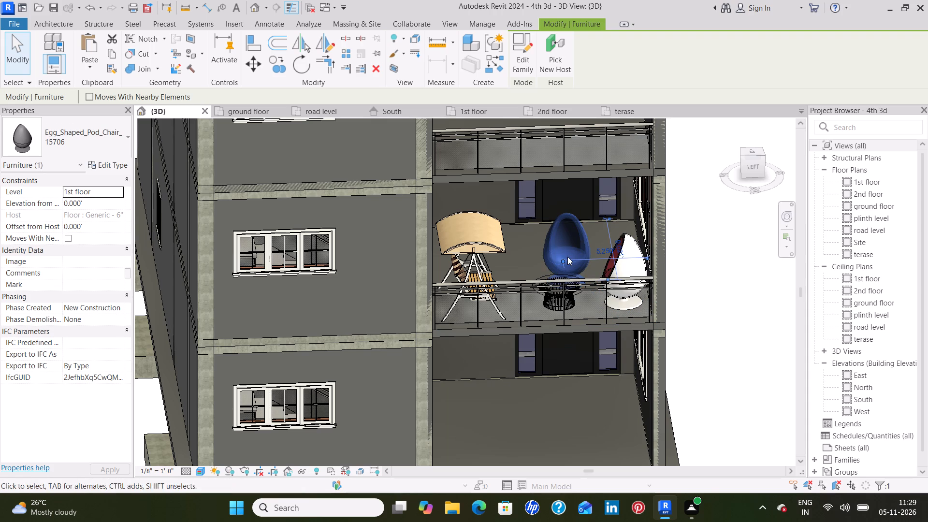
pyautogui.press('Right')
pyautogui.press('Right')
pyautogui.press('Right')
pyautogui.press('Right')
pyautogui.press('Right')
pyautogui.press('Right')
pyautogui.press('Right')
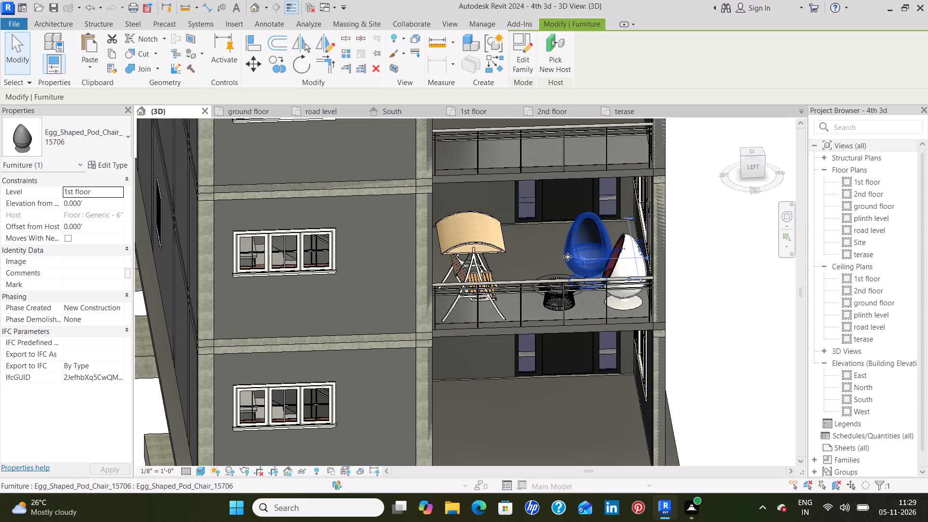
pyautogui.press('Left')
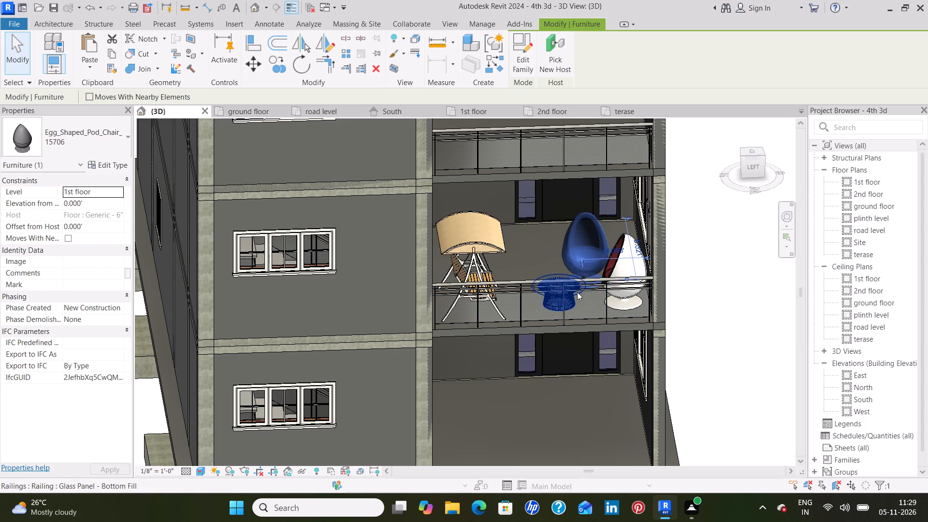
pyautogui.moveTo(542, 208); pyautogui.dragTo(540, 228, button='middle')
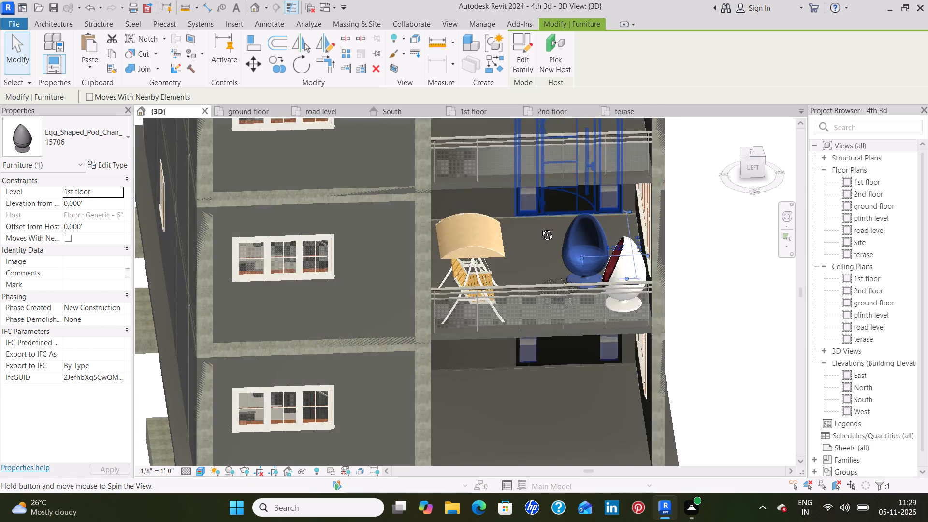
# Nudge the balcony coffee table a net five steps south, toward the pod chairs.
pyautogui.moveTo(540, 228); pyautogui.dragTo(536, 304, button='middle')
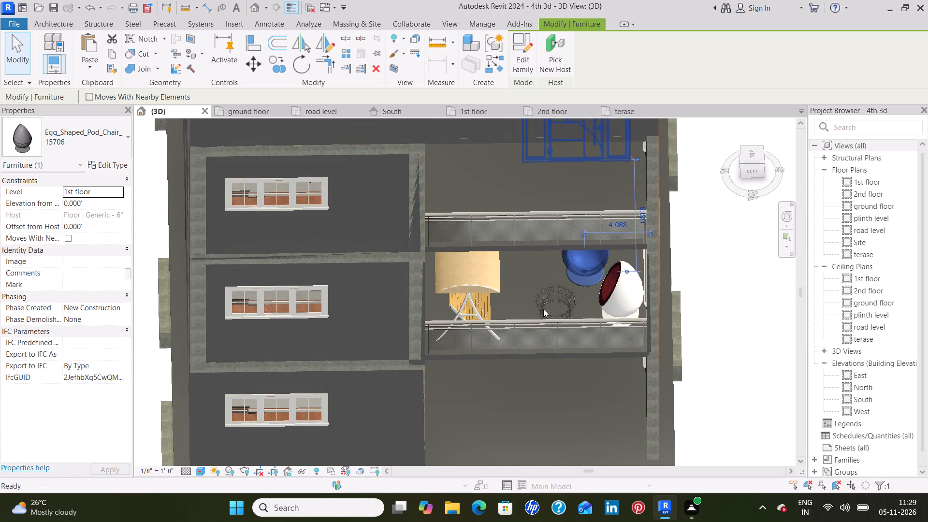
pyautogui.click(581, 304)
pyautogui.press('Right')
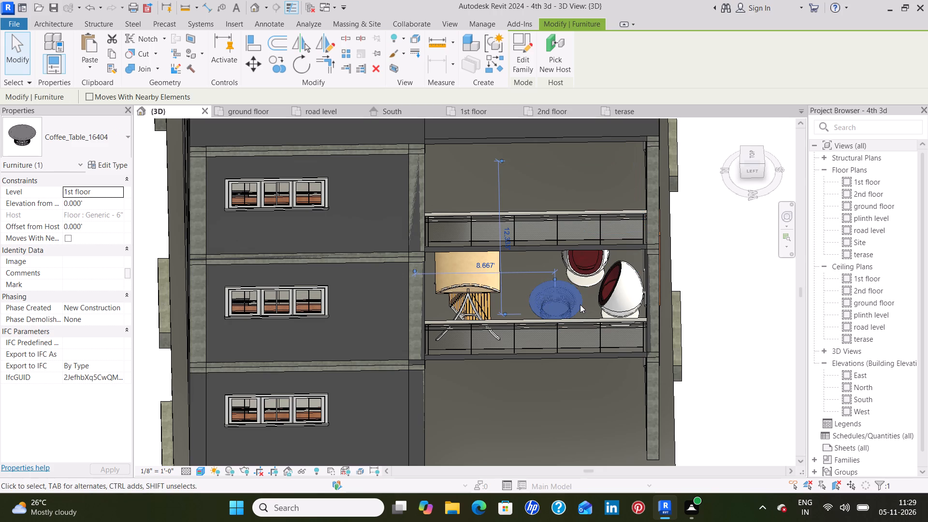
pyautogui.press('Right')
pyautogui.press('Right')
pyautogui.press('Right')
pyautogui.press('Right')
pyautogui.press('Right')
pyautogui.press('Right')
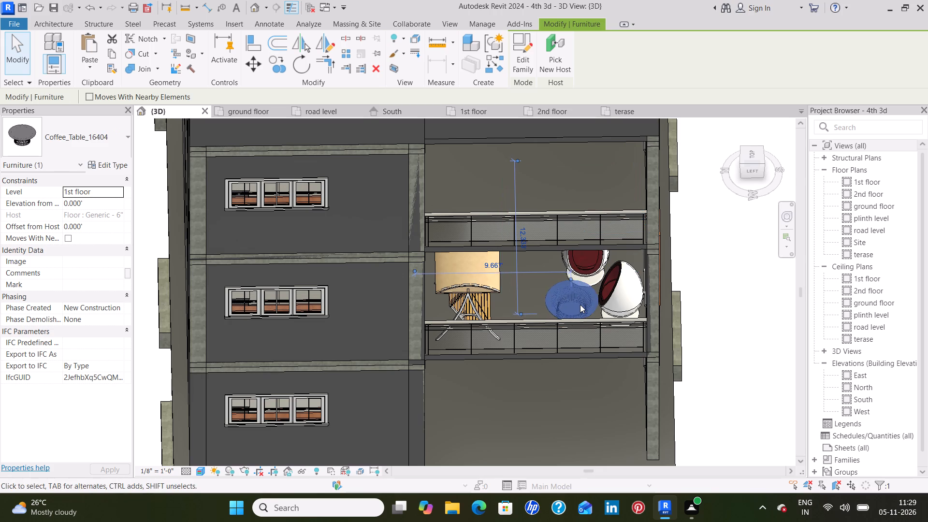
pyautogui.press('Left')
pyautogui.press('Left')
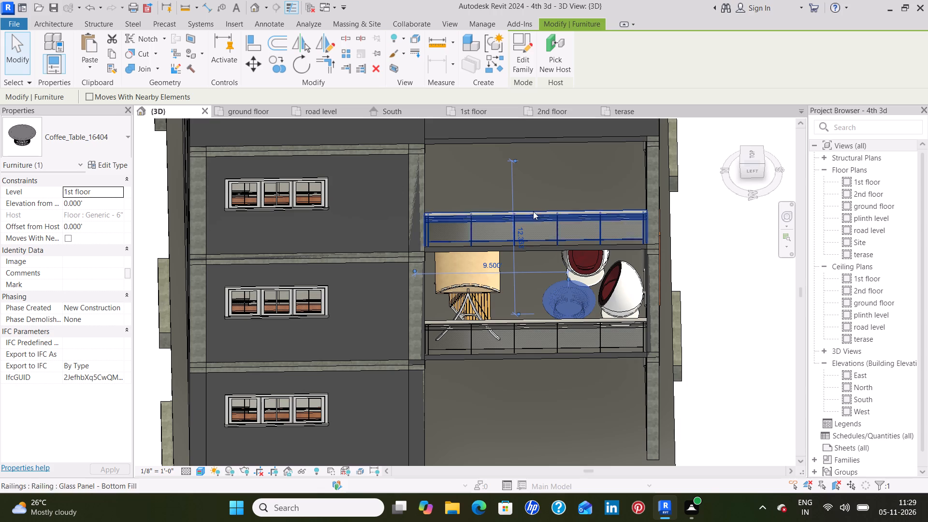
# In the 1st floor plan, nudge the pod chair east of the coffee table three steps north and check the arrangement in 3D.
pyautogui.click(472, 116)
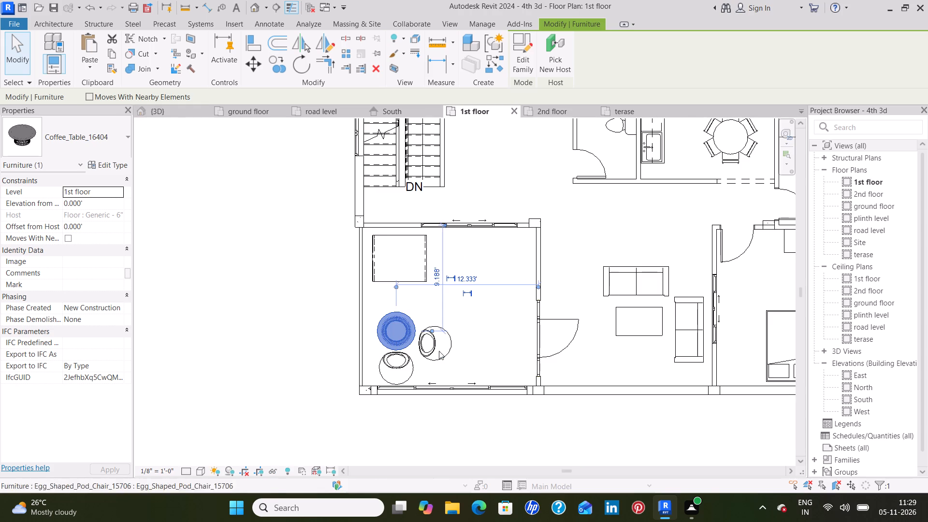
pyautogui.click(432, 346)
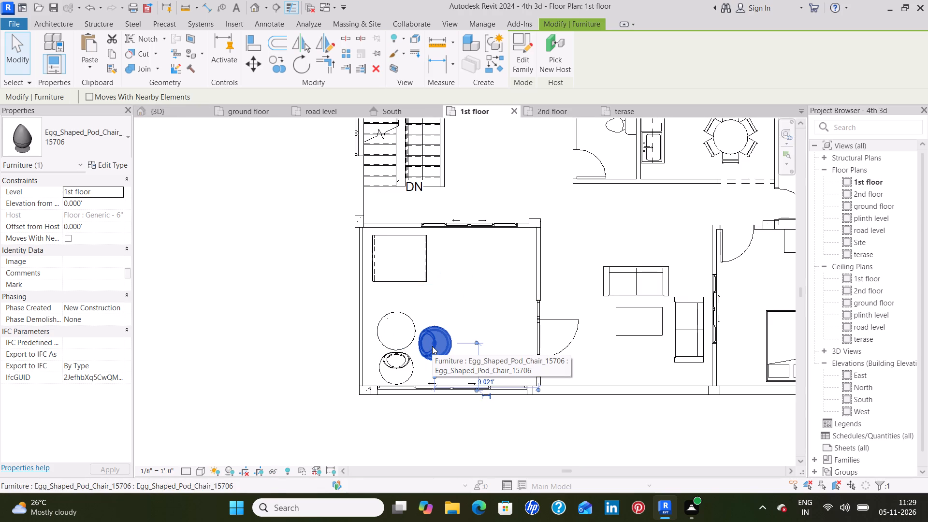
pyautogui.press('Up')
pyautogui.press('Up')
pyautogui.press('Up')
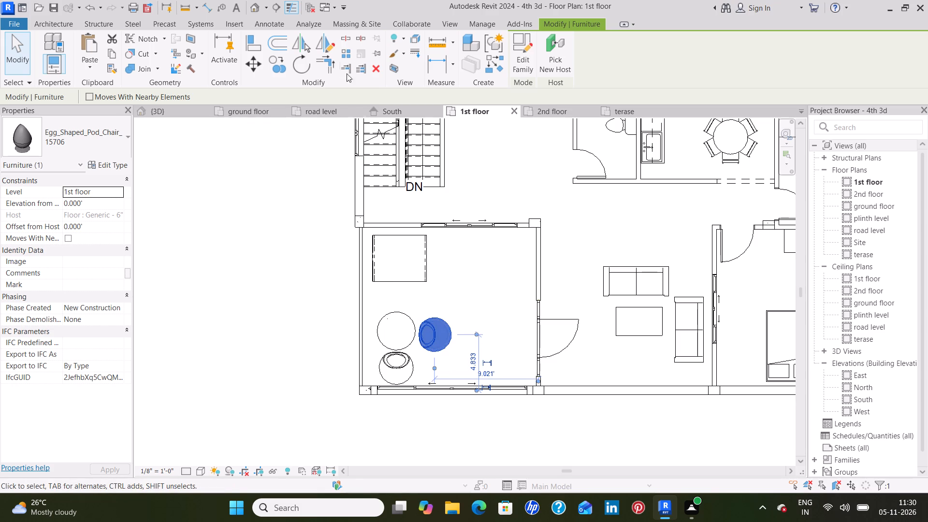
pyautogui.click(179, 114)
pyautogui.click(574, 170)
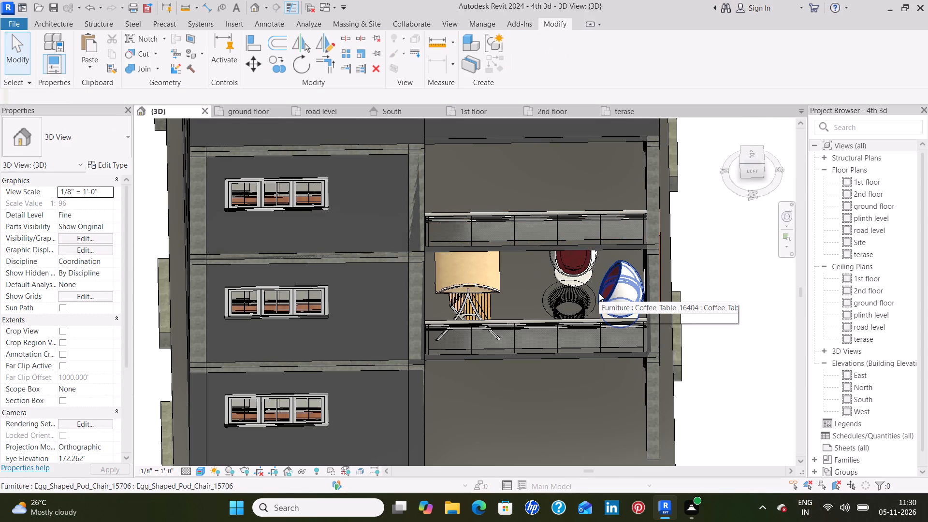
pyautogui.keyDown('shift'); pyautogui.moveTo(599, 291); pyautogui.dragTo(599, 238, button='middle'); pyautogui.keyUp('shift')
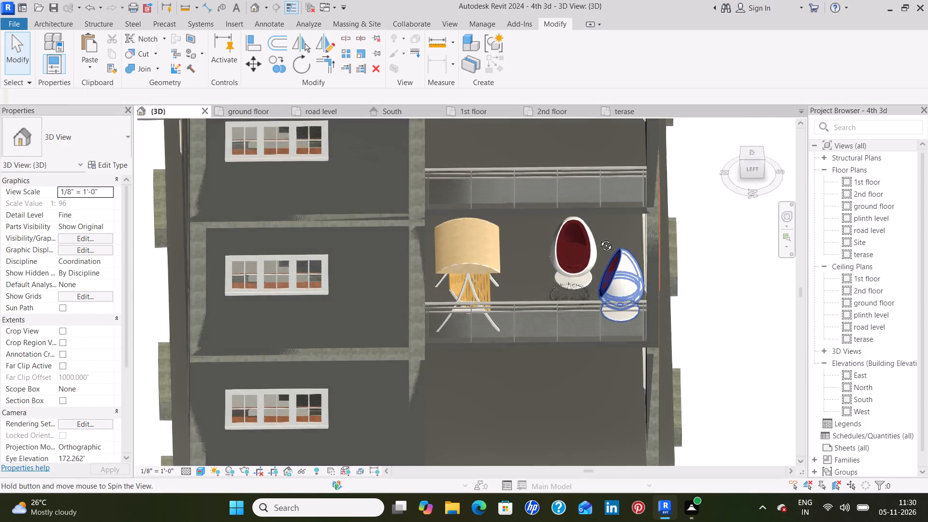
pyautogui.keyDown('shift'); pyautogui.moveTo(599, 238); pyautogui.dragTo(599, 219, button='middle'); pyautogui.keyUp('shift')
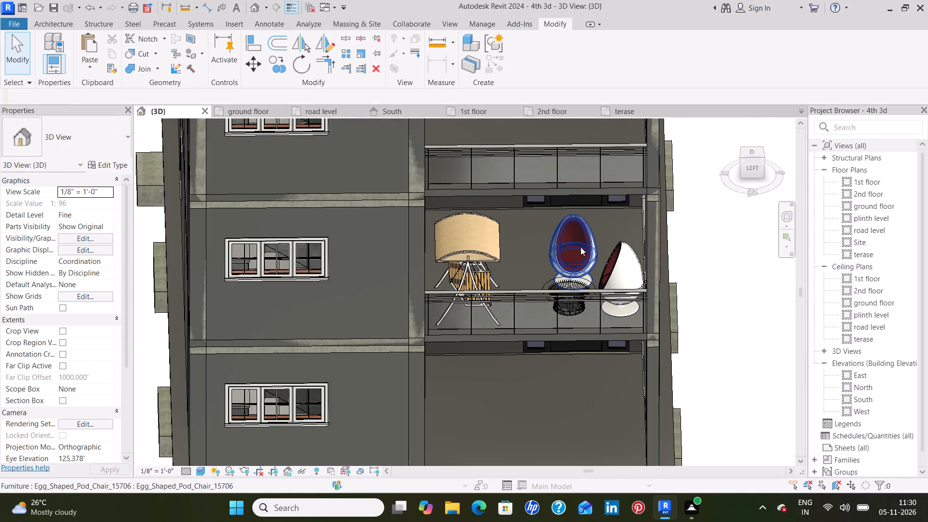
# On the 2nd floor, set the Window-Sliding-Four 100" x 78" type's width to 13' using the balcony room's south window.
pyautogui.doubleClick(561, 113)
pyautogui.moveTo(452, 339); pyautogui.dragTo(437, 266, button='middle')
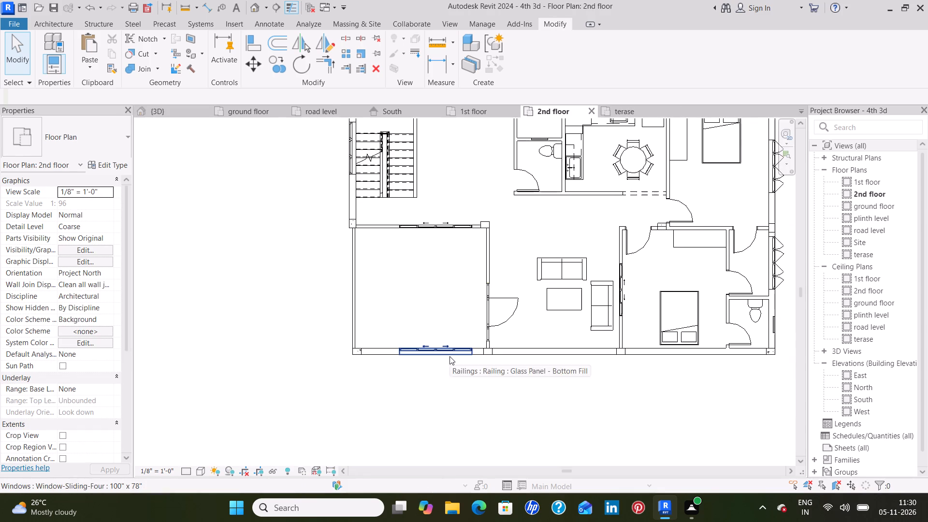
pyautogui.click(449, 354)
pyautogui.click(112, 145)
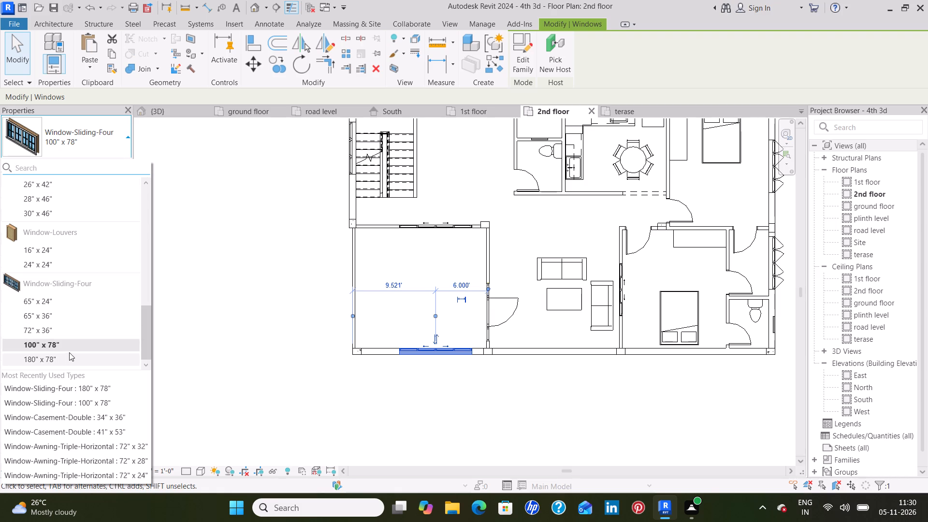
pyautogui.click(111, 144)
pyautogui.click(112, 167)
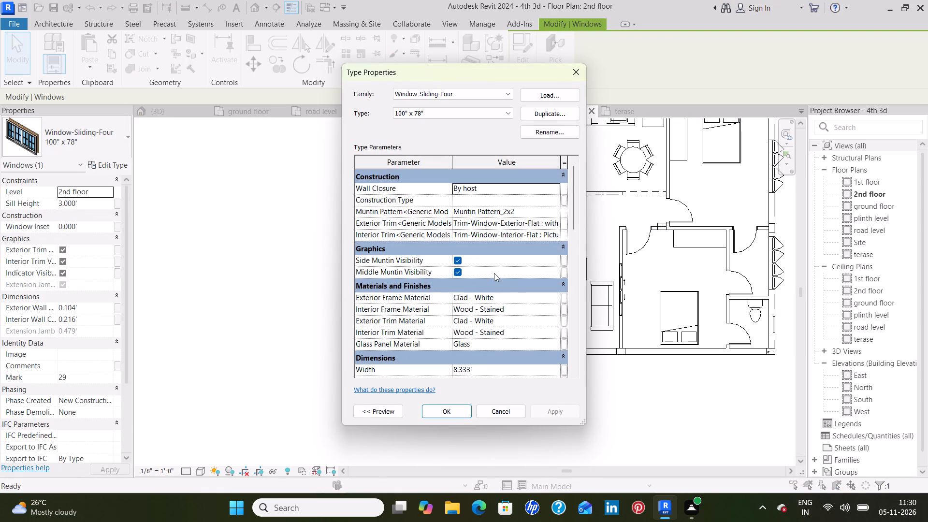
pyautogui.scroll(-4, 492, 274)
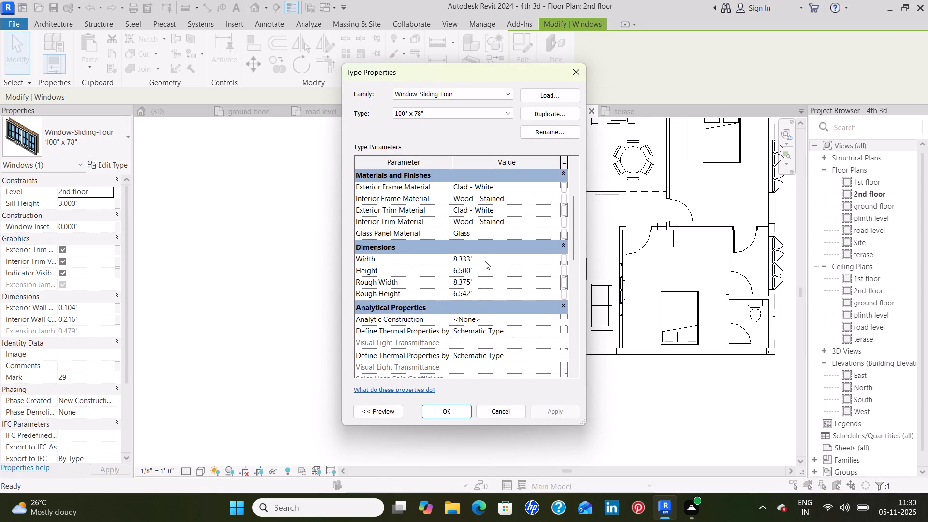
pyautogui.click(485, 261)
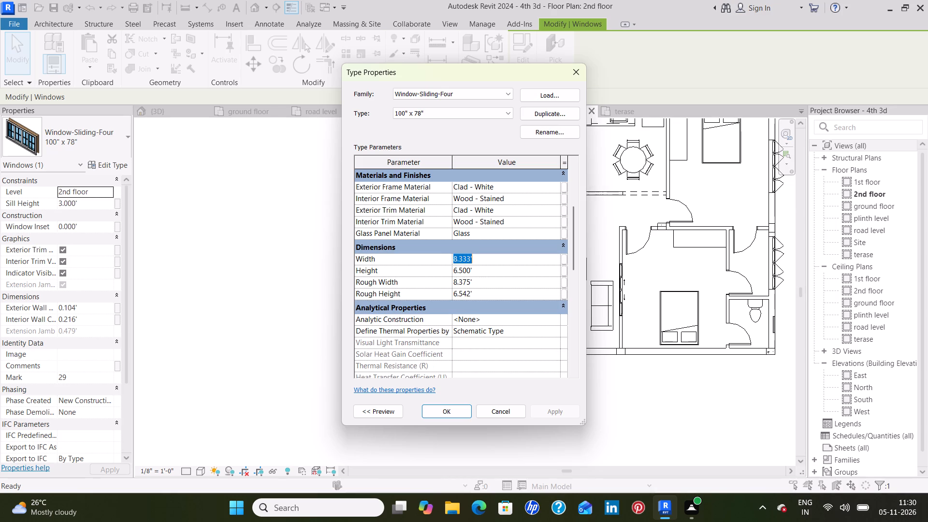
pyautogui.press('BackSpace')
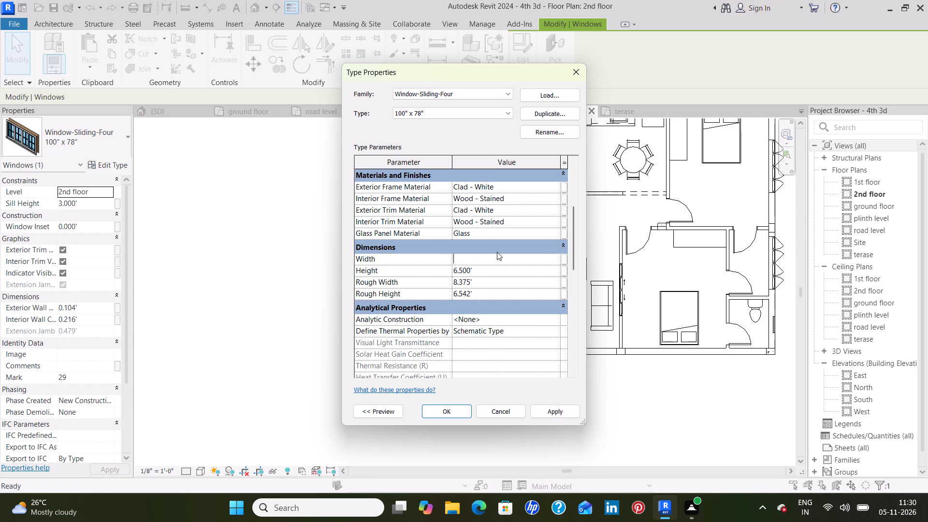
pyautogui.write('13')
pyautogui.press("'")
pyautogui.click(562, 413)
pyautogui.click(441, 414)
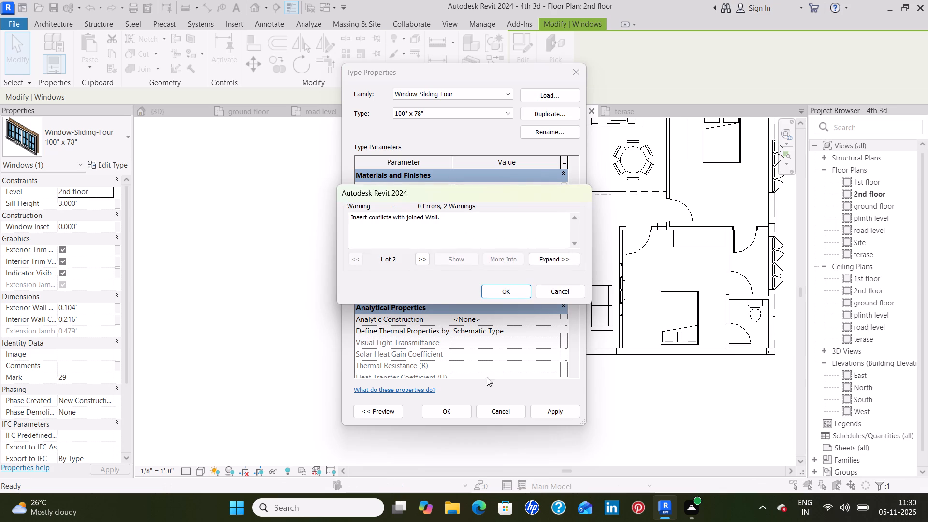
pyautogui.click(498, 287)
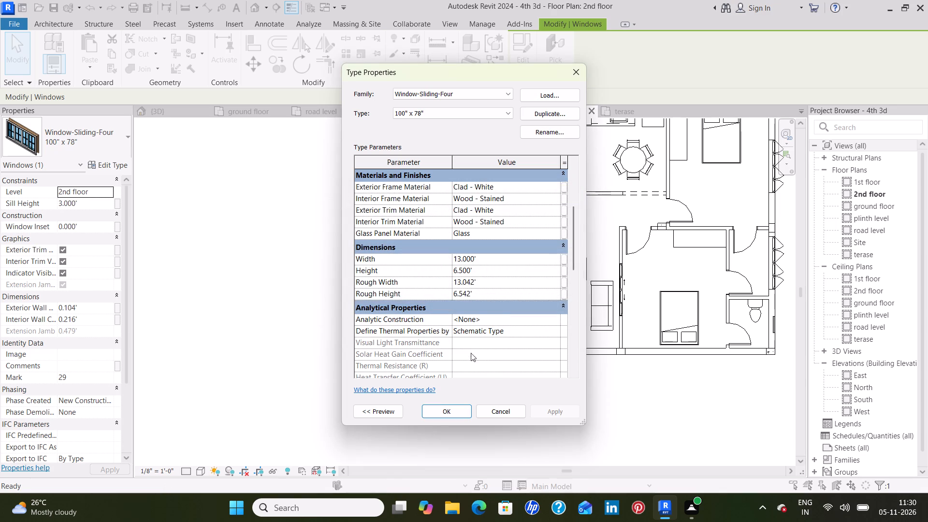
pyautogui.click(448, 414)
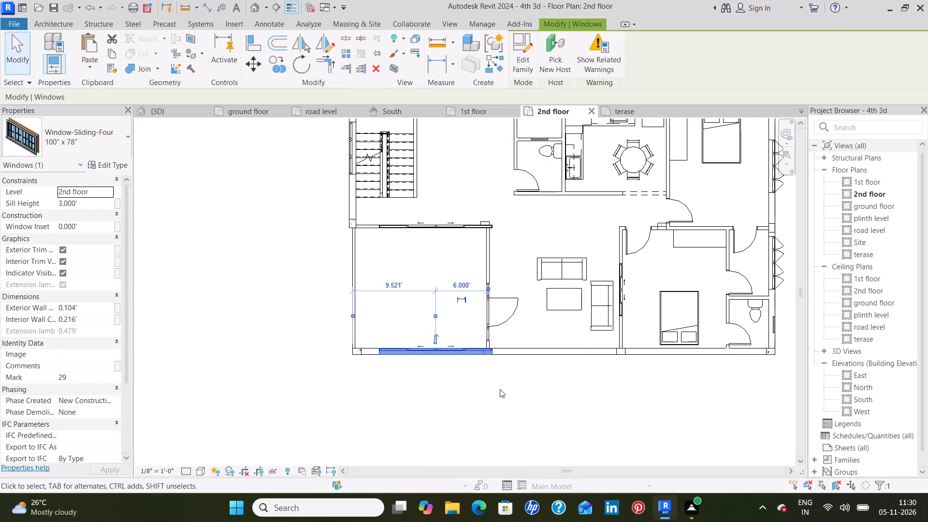
# Nudge the balcony room's south sliding window a net five steps west, centring it about 7.85' from the west wall.
pyautogui.press('Left')
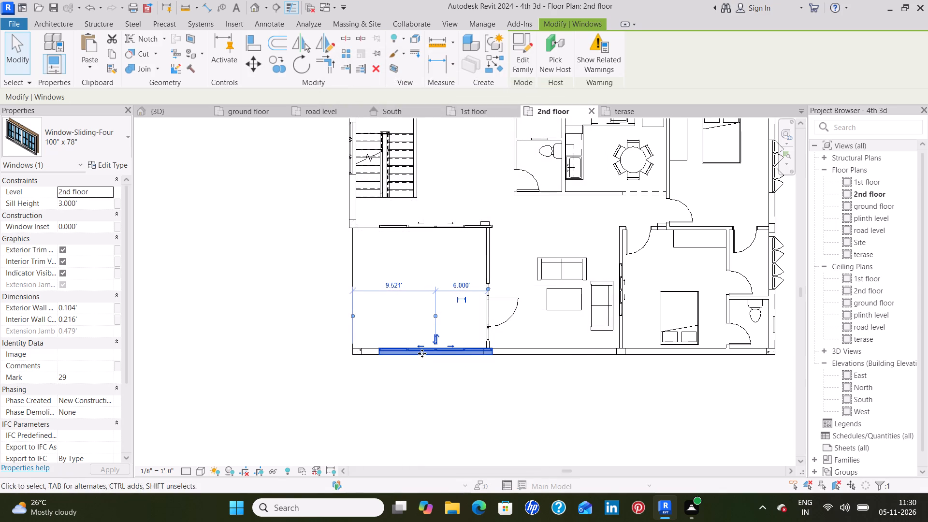
pyautogui.press('Left')
pyautogui.press('Left')
pyautogui.press('Left')
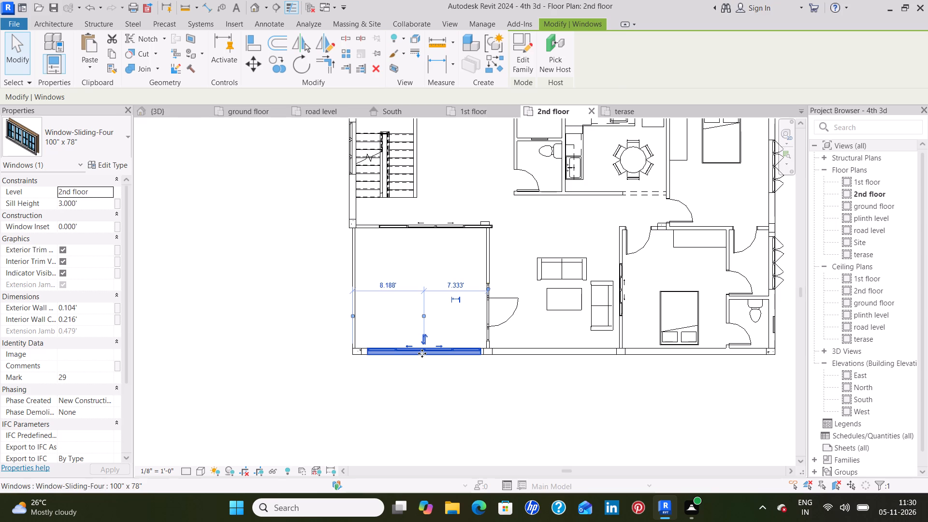
pyautogui.press('Left')
pyautogui.press('Right')
pyautogui.press('Left')
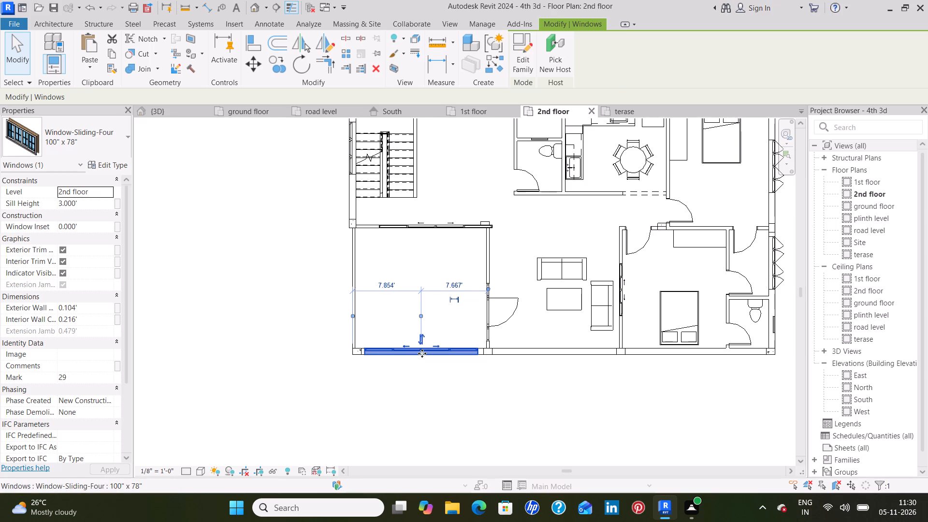
pyautogui.click(452, 377)
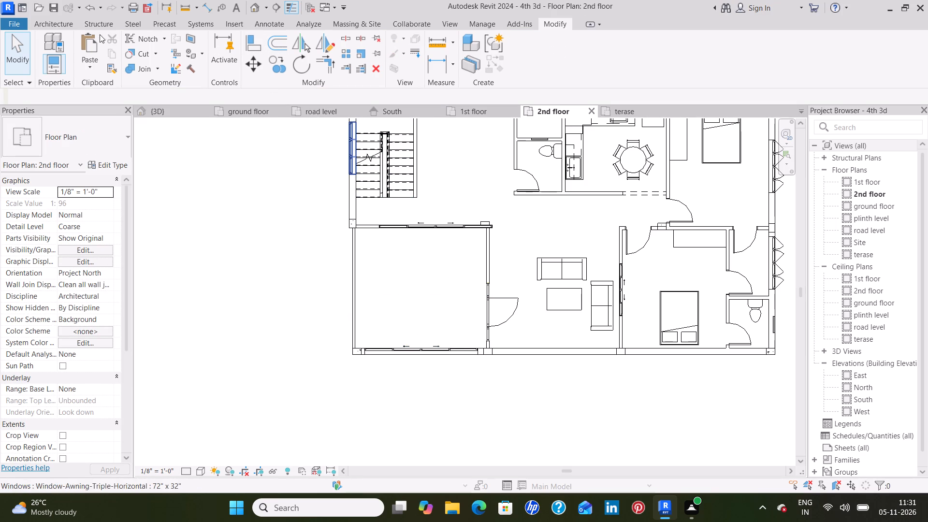
# Start placing a component and load the Table-Ellipse family from the Tables folder of the US Furniture library.
pyautogui.click(62, 22)
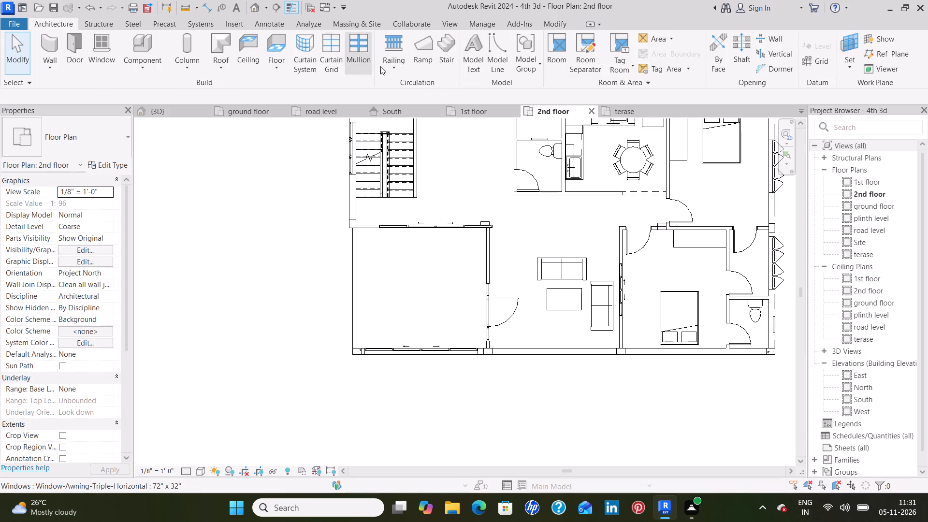
pyautogui.click(145, 47)
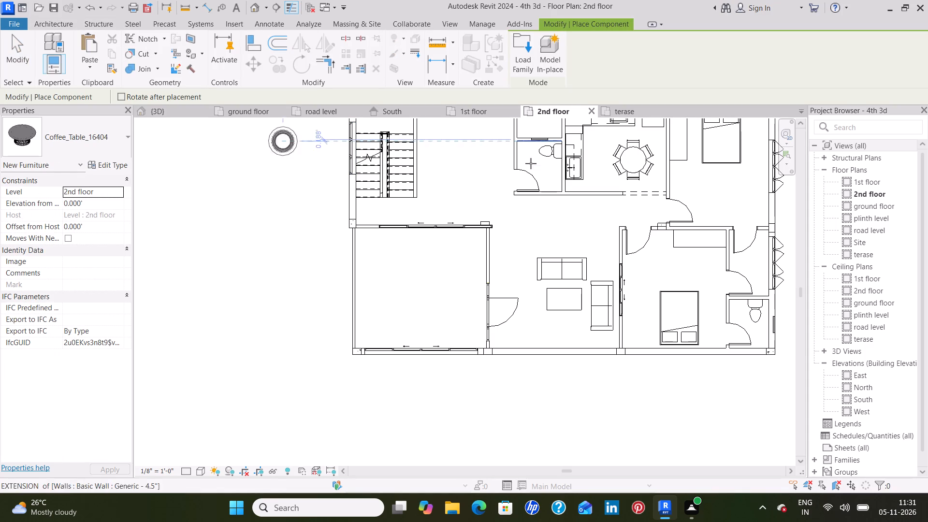
pyautogui.click(522, 57)
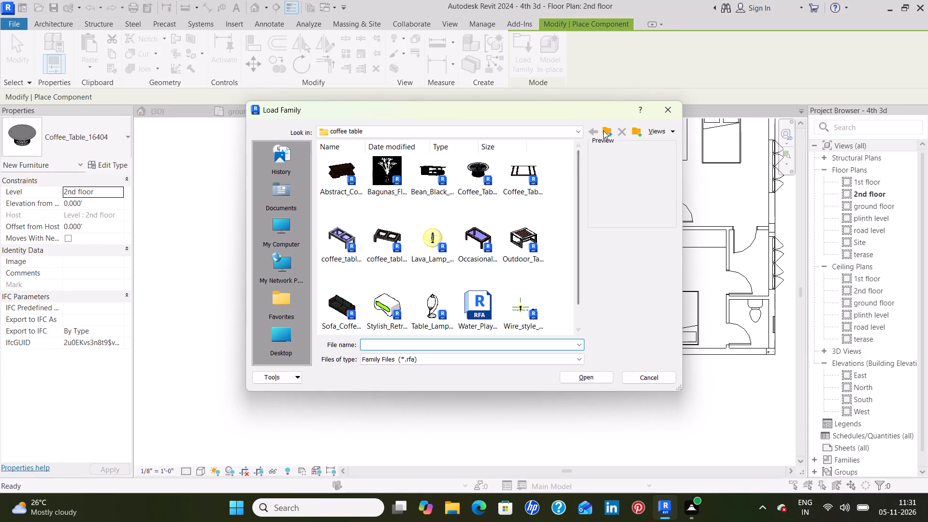
pyautogui.click(573, 130)
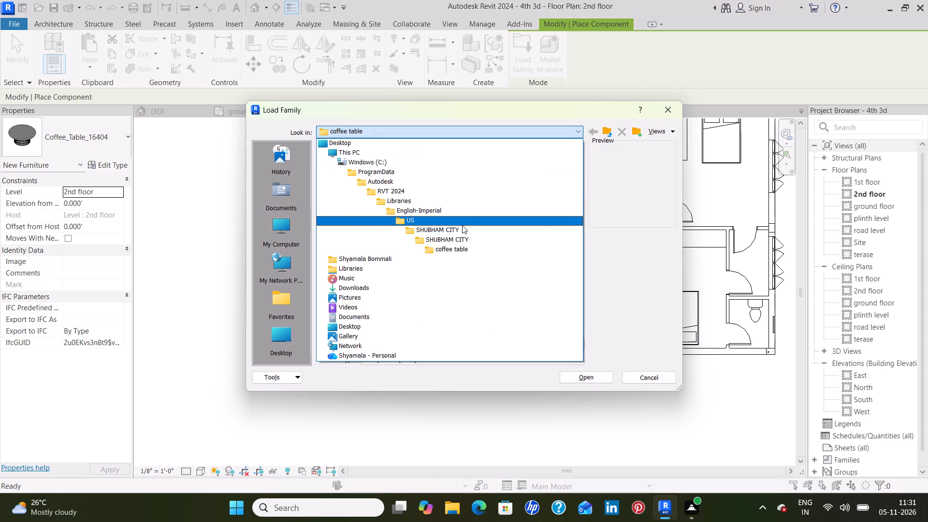
pyautogui.doubleClick(461, 217)
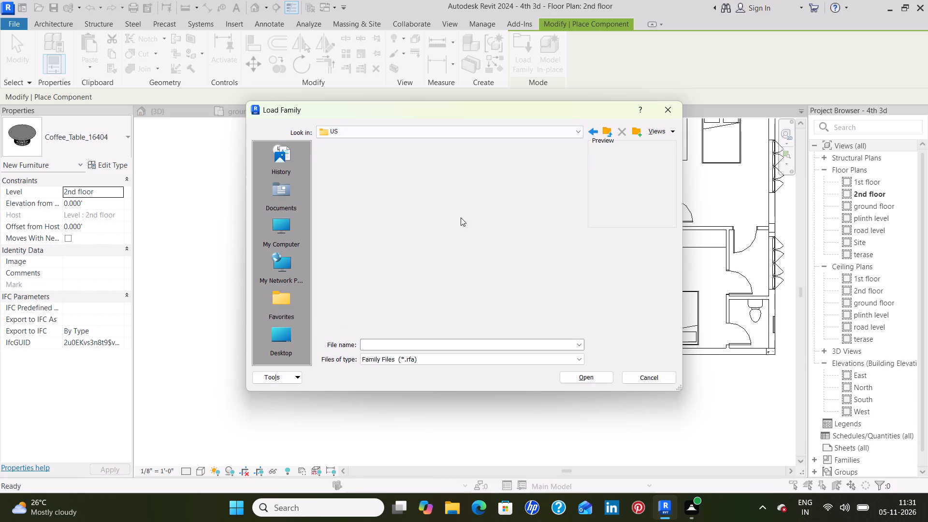
pyautogui.doubleClick(484, 181)
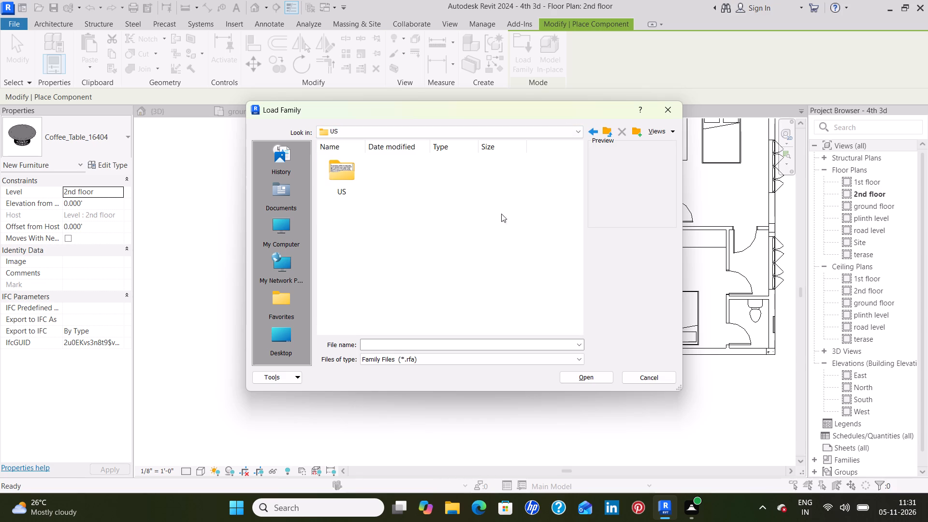
pyautogui.doubleClick(333, 172)
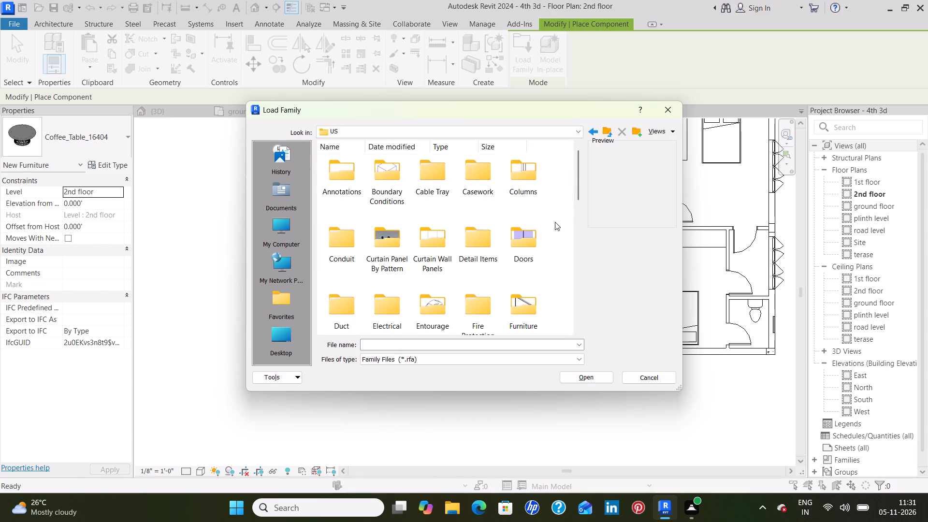
pyautogui.doubleClick(482, 175)
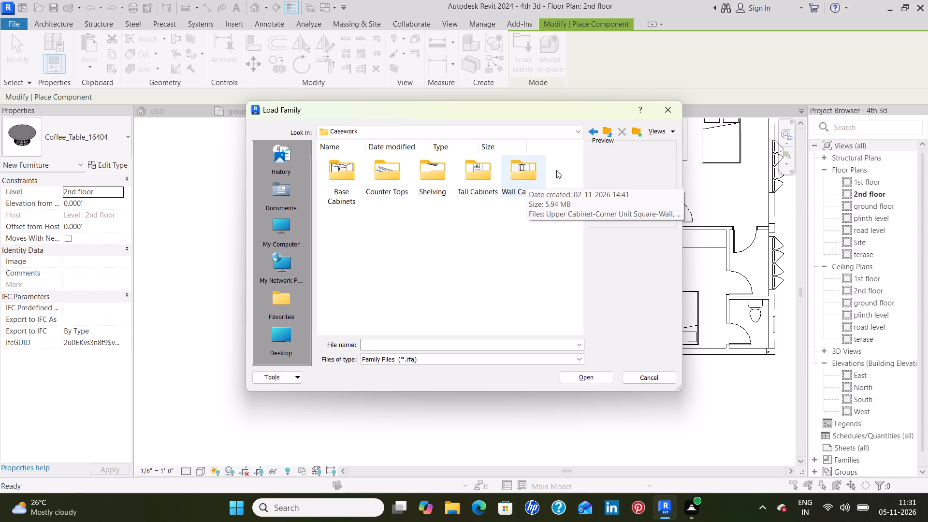
pyautogui.click(607, 134)
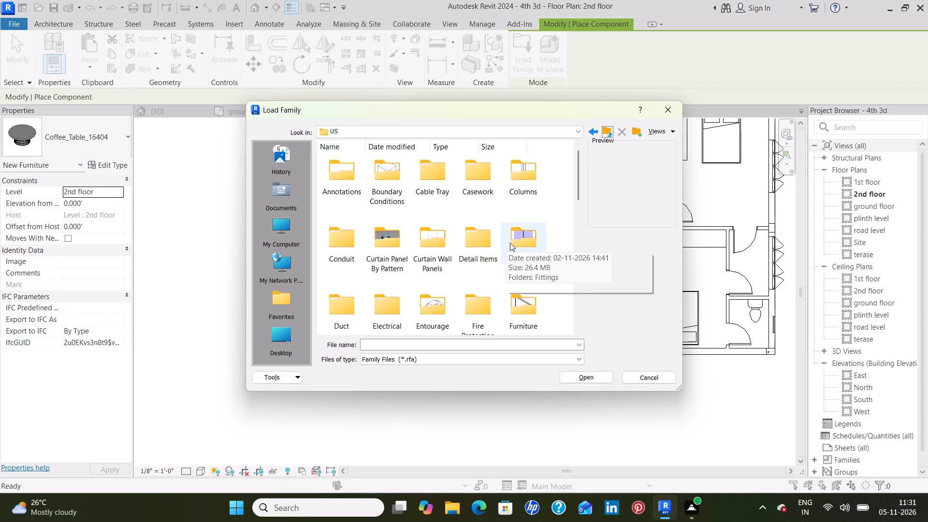
pyautogui.scroll(-1, 511, 242)
pyautogui.doubleClick(523, 212)
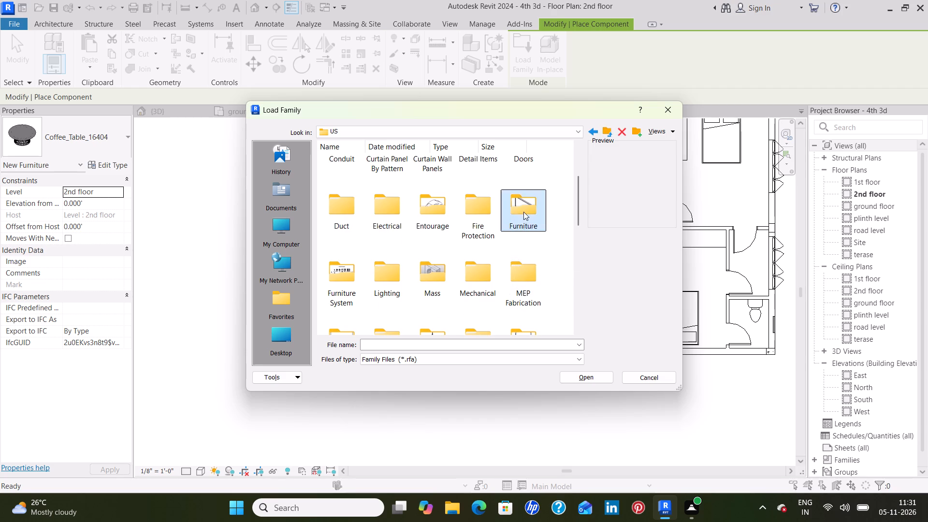
pyautogui.doubleClick(478, 182)
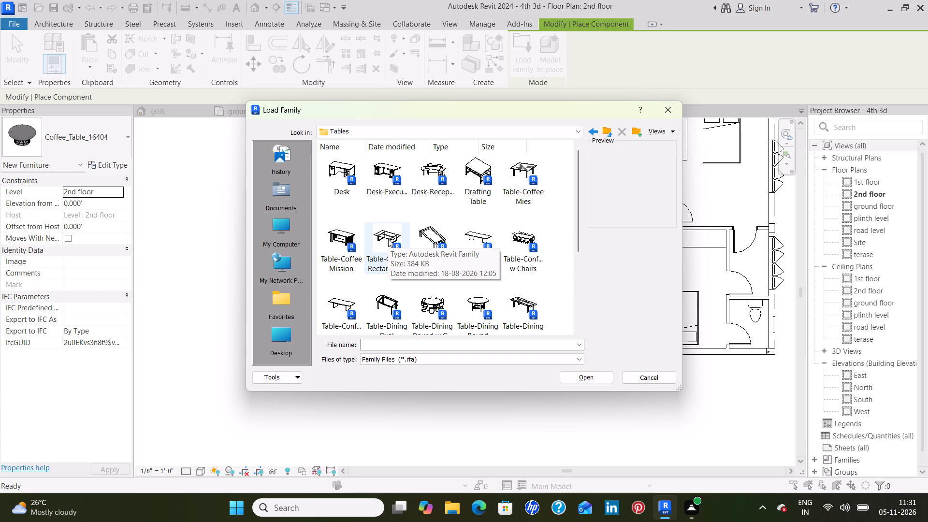
pyautogui.click(388, 239)
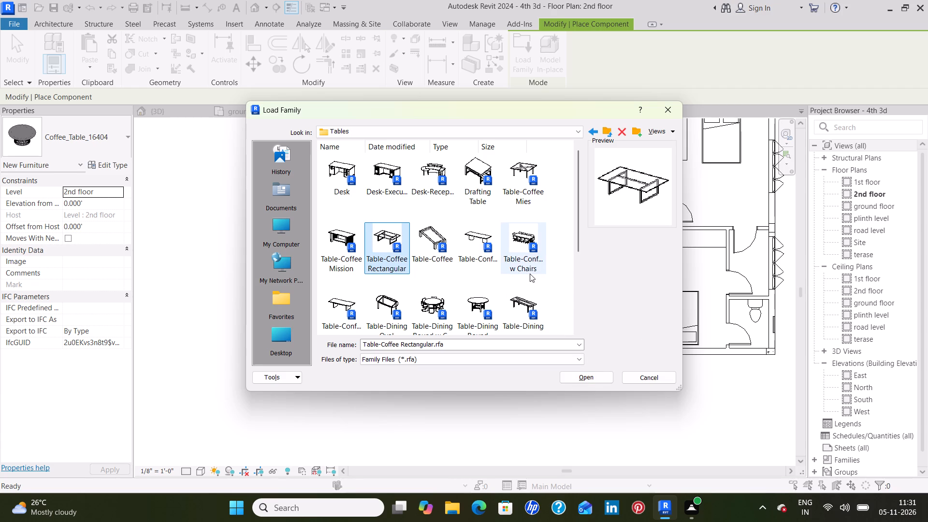
pyautogui.scroll(-1, 530, 274)
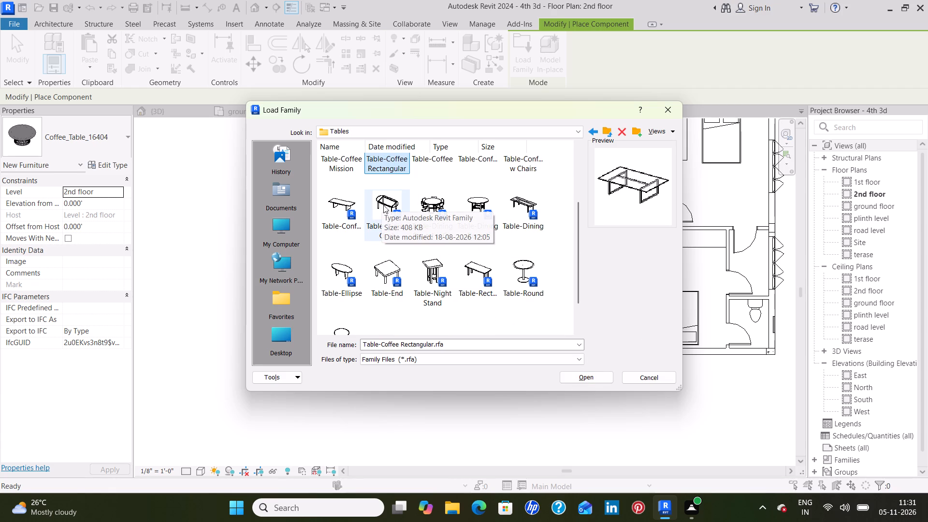
pyautogui.click(348, 270)
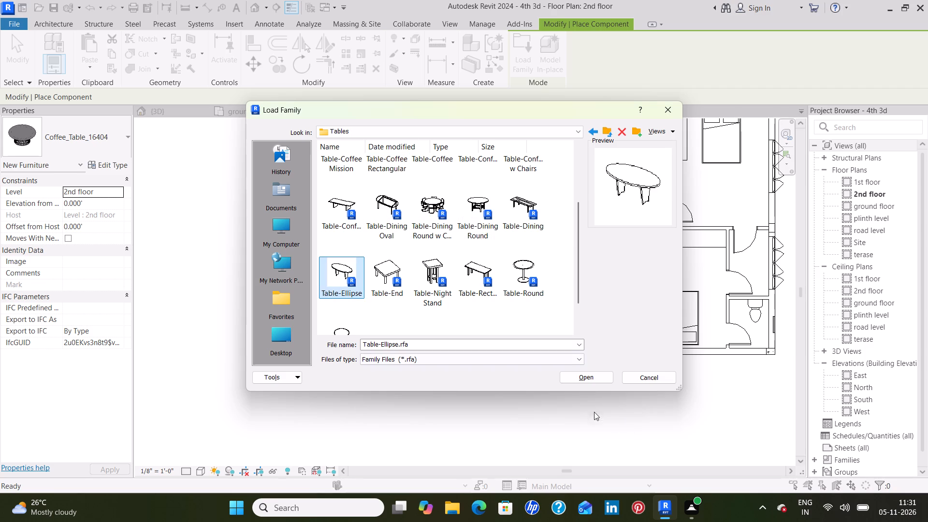
pyautogui.click(588, 379)
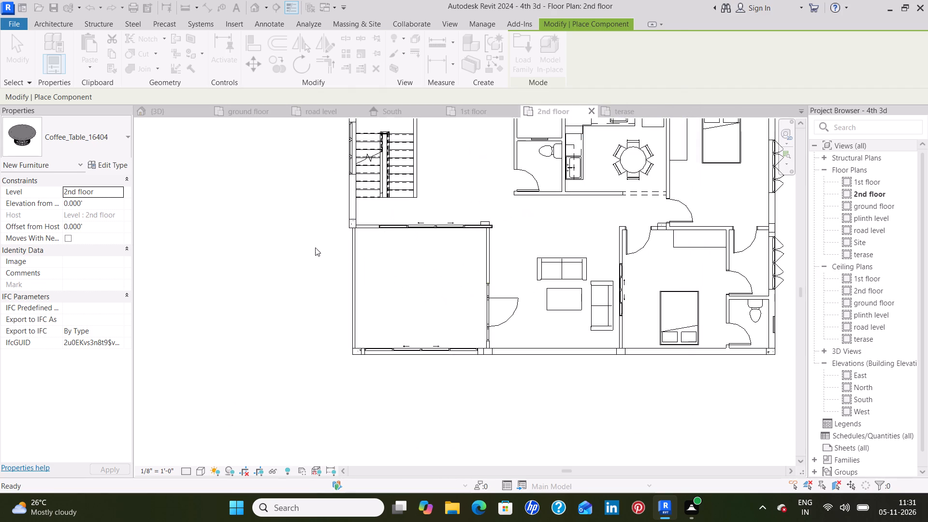
# Choose the Table-Ellipse 60" x 48" type and set its width to 3' and its length to 4'.
pyautogui.click(90, 143)
pyautogui.scroll(1, 71, 191)
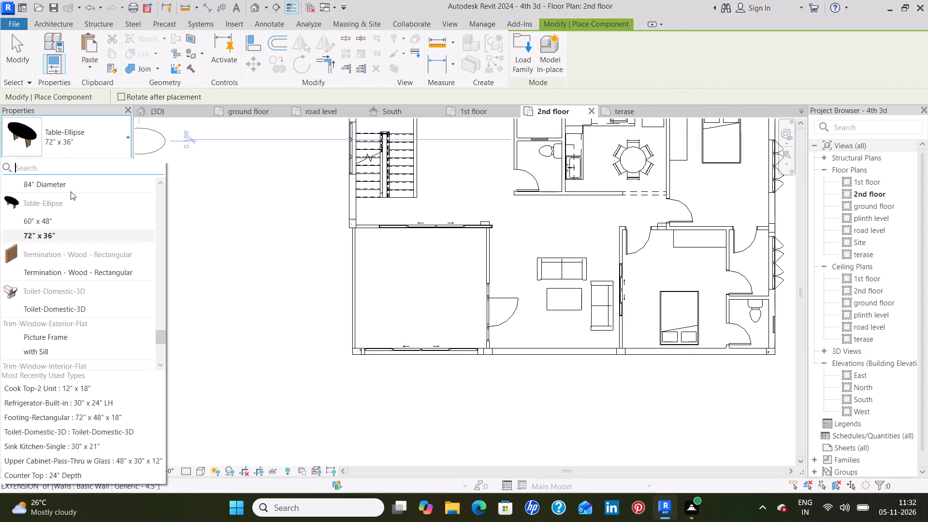
pyautogui.click(55, 223)
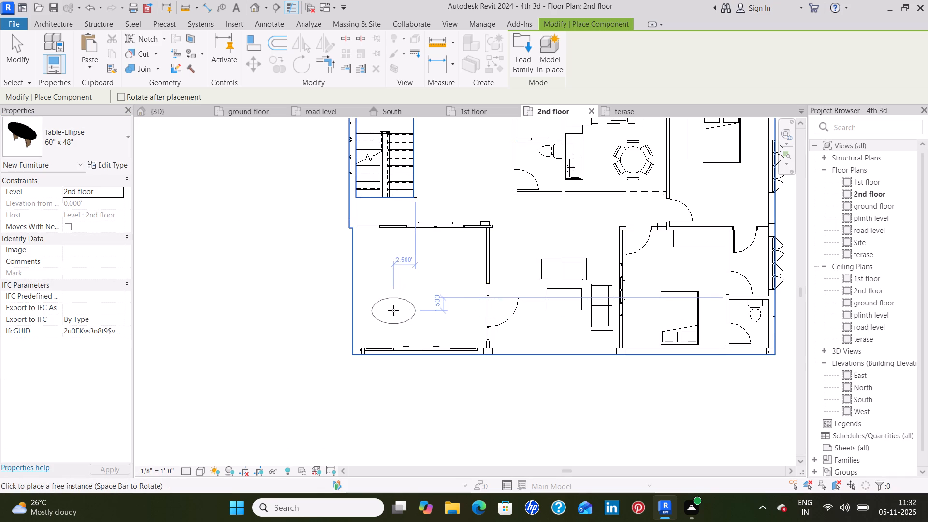
pyautogui.press('space')
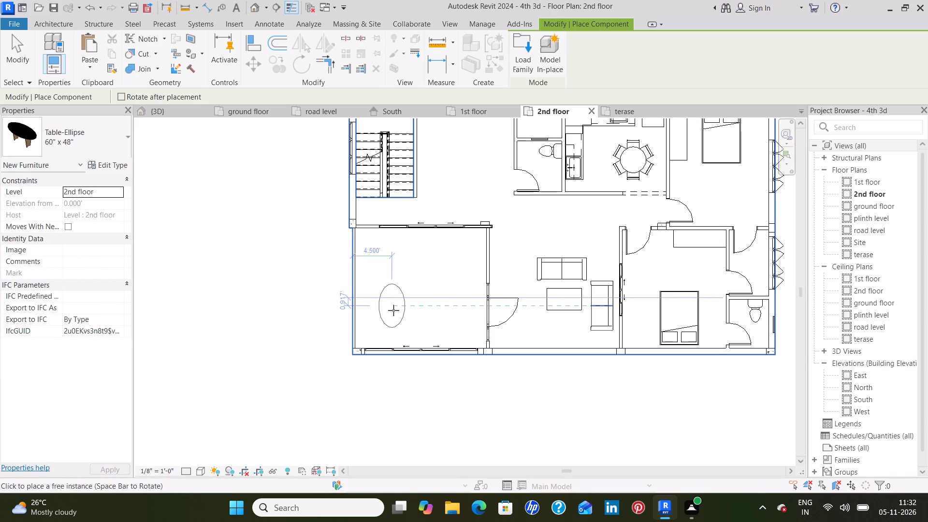
pyautogui.press('space')
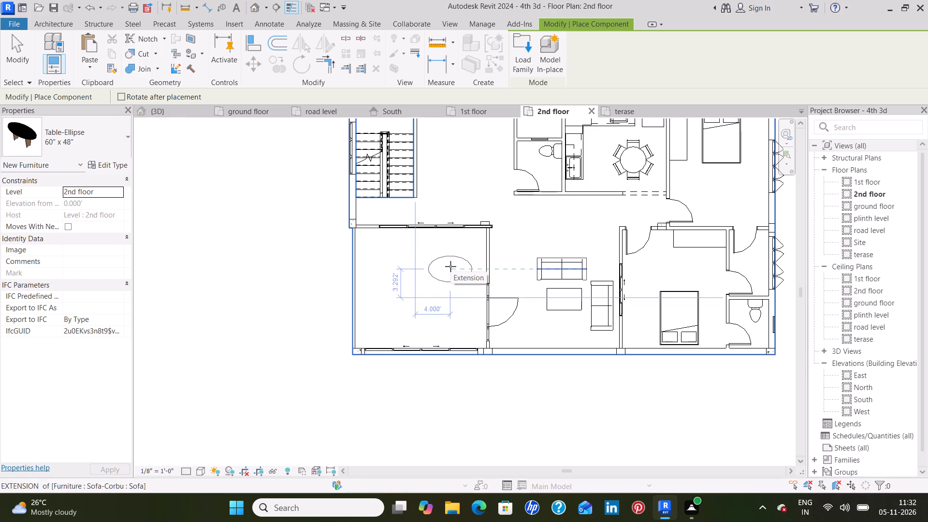
pyautogui.click(115, 162)
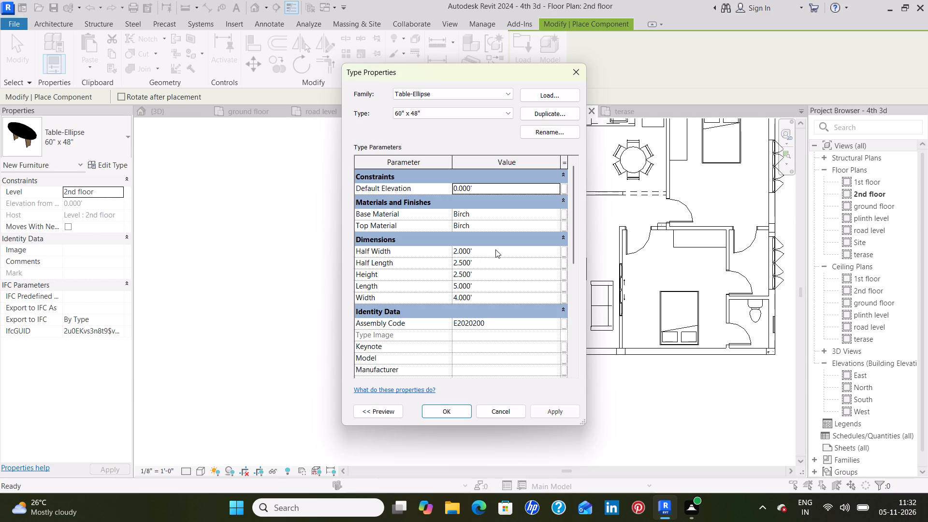
pyautogui.click(484, 298)
pyautogui.press('BackSpace')
pyautogui.press('3')
pyautogui.press("'")
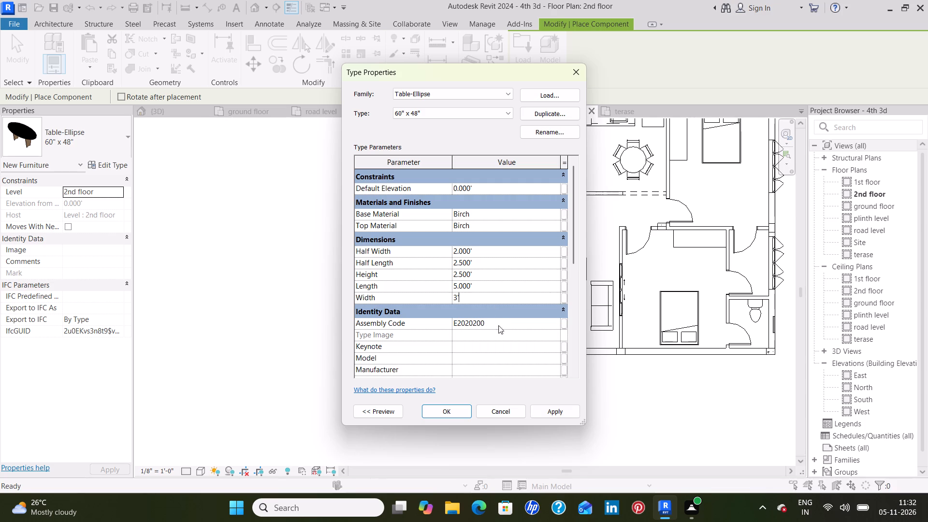
pyautogui.click(482, 287)
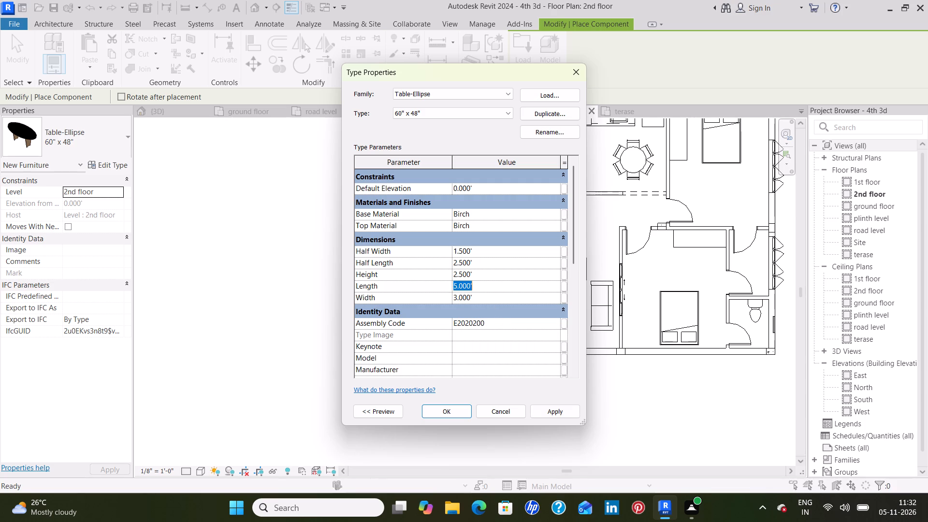
pyautogui.press('BackSpace')
pyautogui.press('4')
pyautogui.press("'")
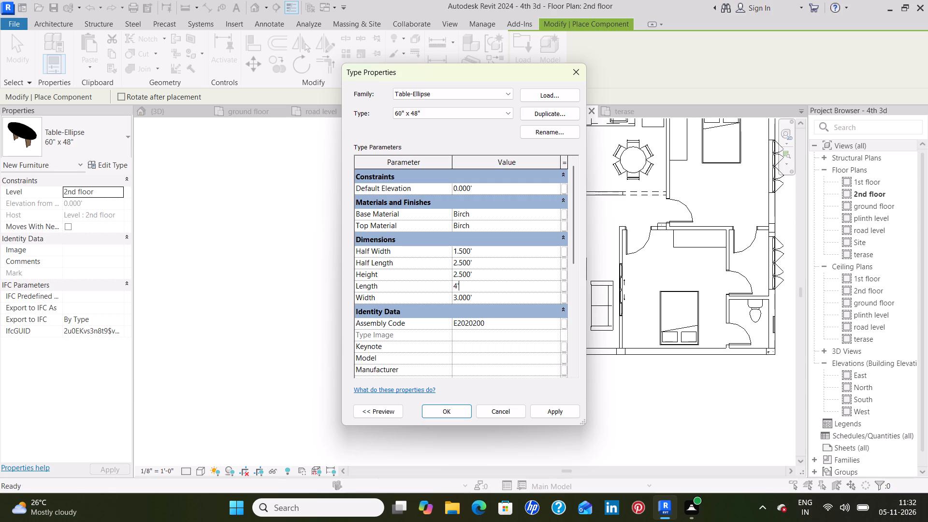
pyautogui.click(551, 413)
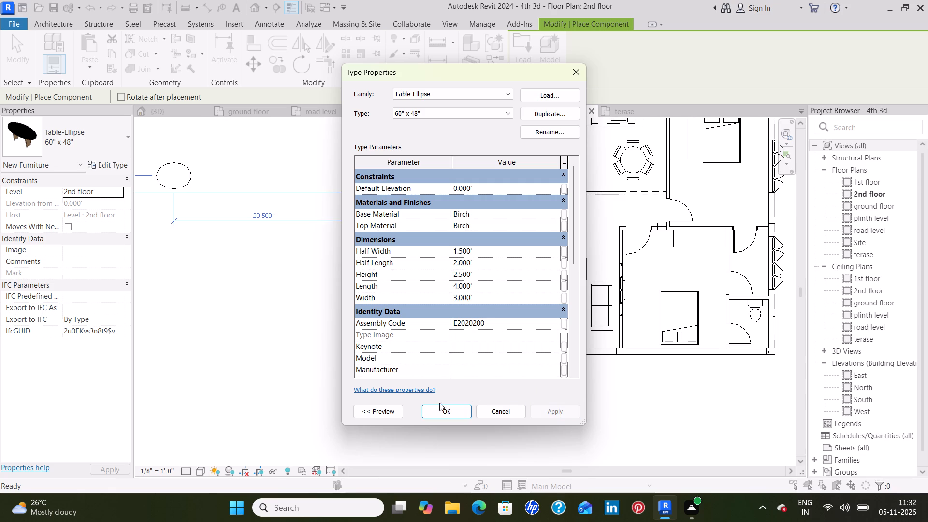
pyautogui.click(440, 408)
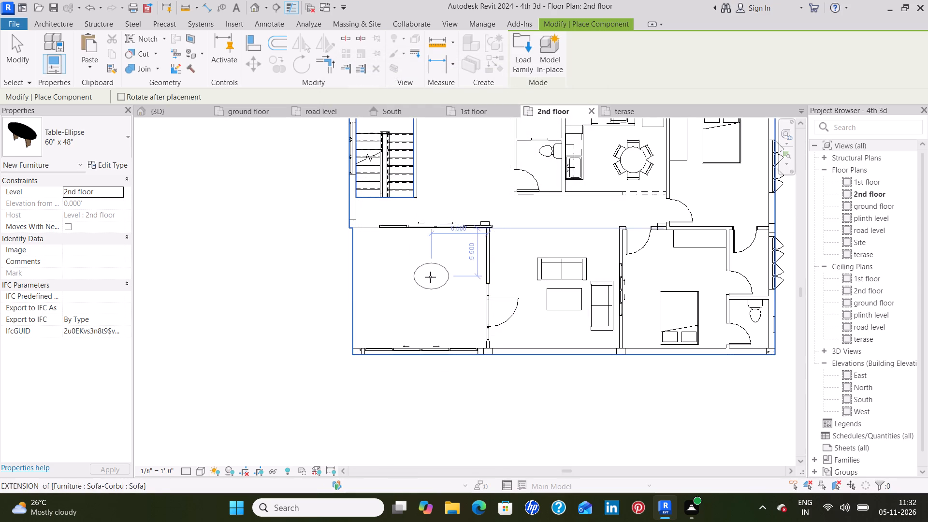
# Place the elliptical table in the 2nd floor balcony room, about 6' from the east wall and 5.7' from the north wall.
pyautogui.click(435, 277)
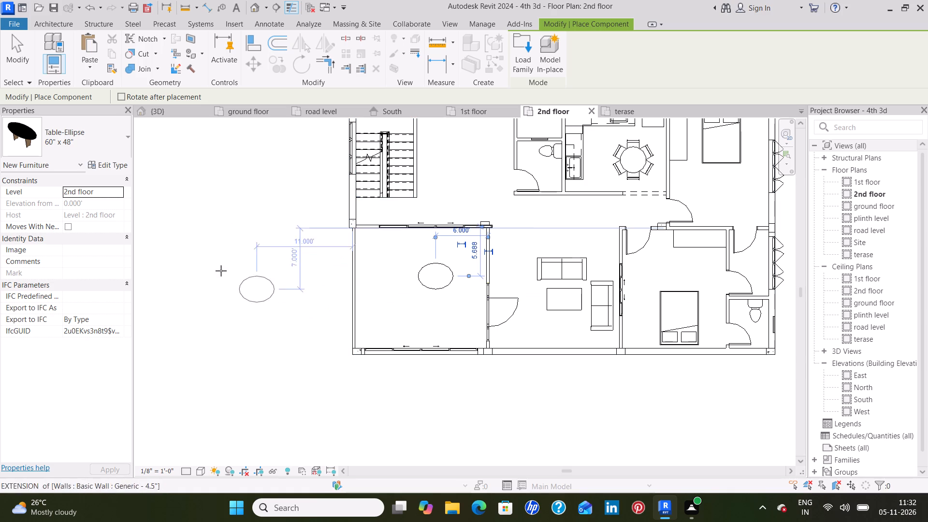
# Load the Sofa-Pensi family from the Seating folder of the Furniture library.
pyautogui.click(516, 59)
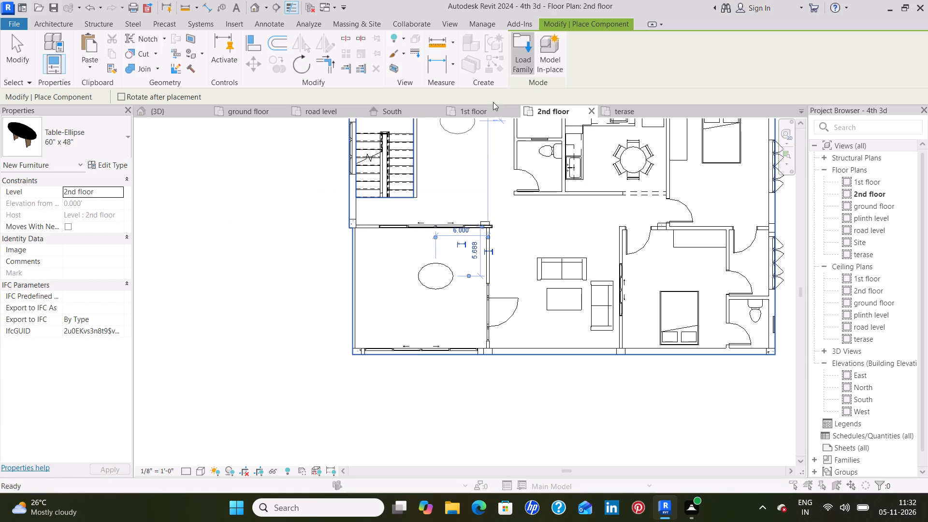
pyautogui.scroll(-4, 402, 237)
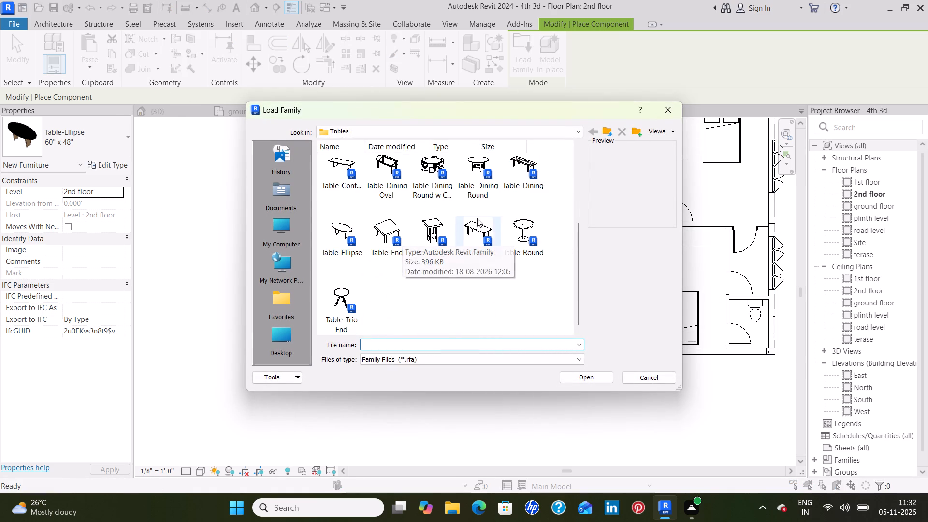
pyautogui.click(606, 130)
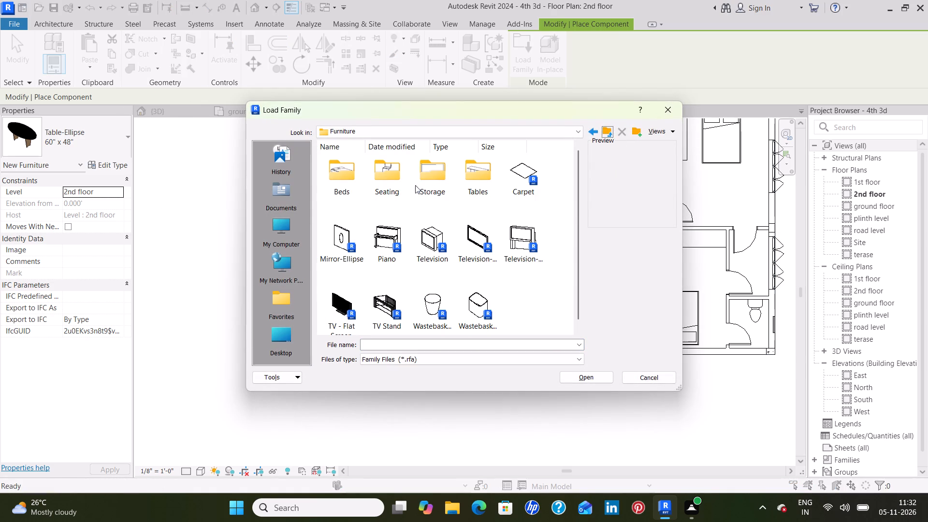
pyautogui.doubleClick(388, 184)
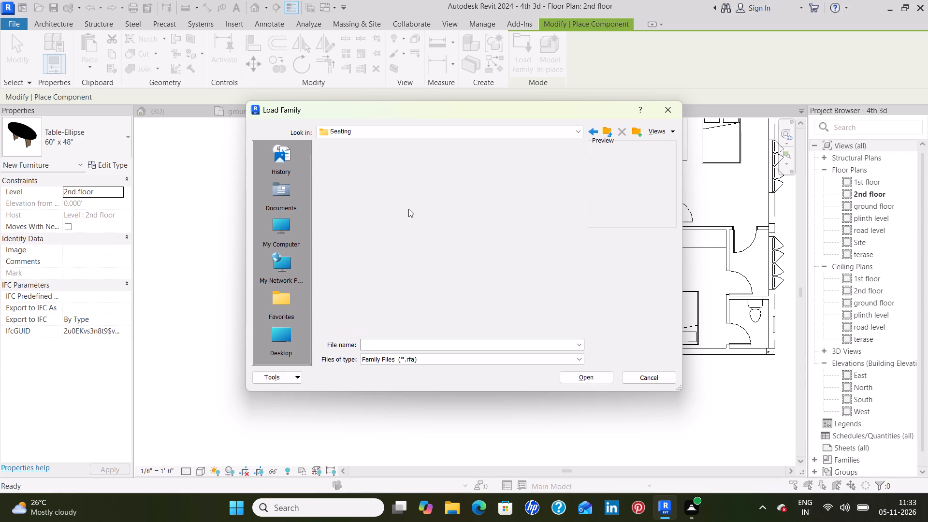
pyautogui.scroll(-1, 410, 209)
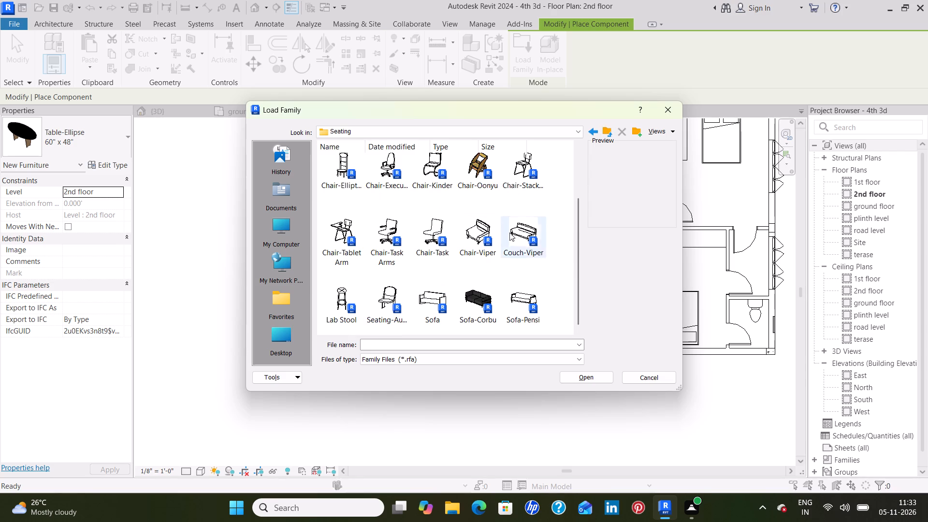
pyautogui.click(526, 296)
pyautogui.click(520, 228)
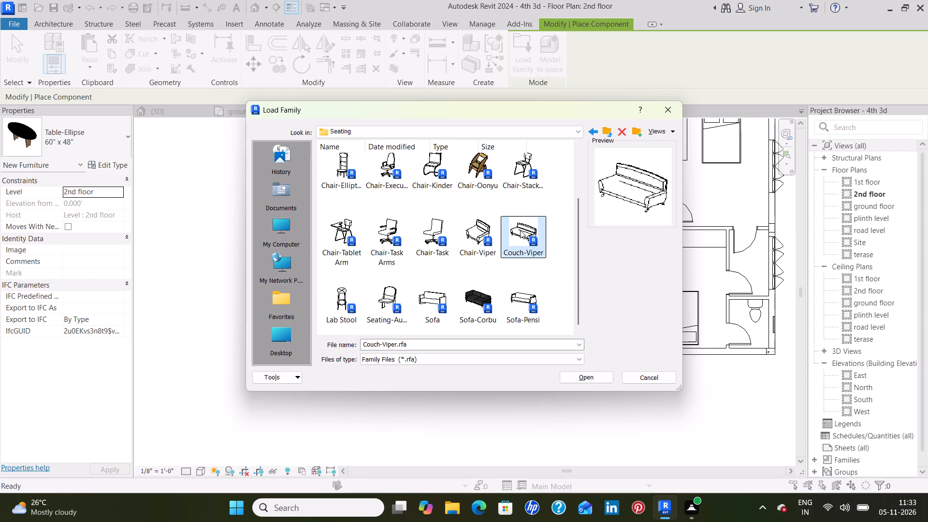
pyautogui.click(524, 306)
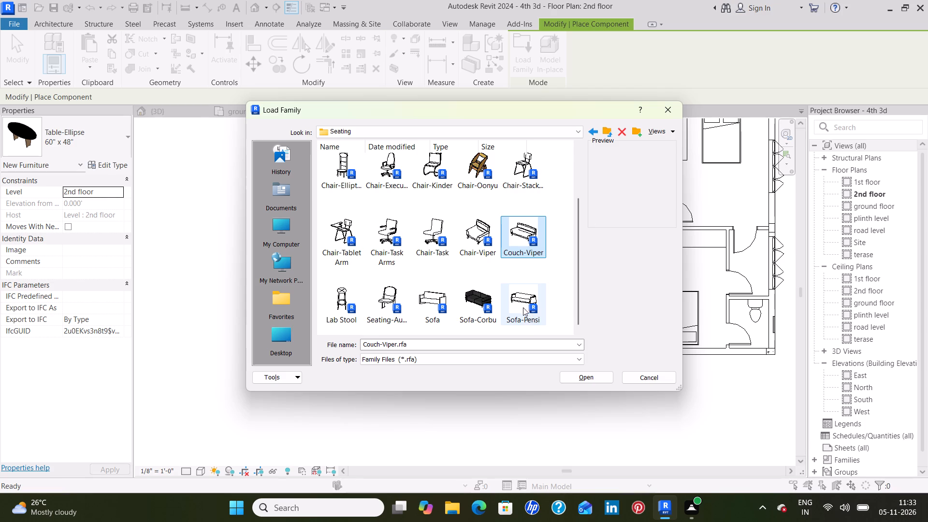
pyautogui.click(570, 377)
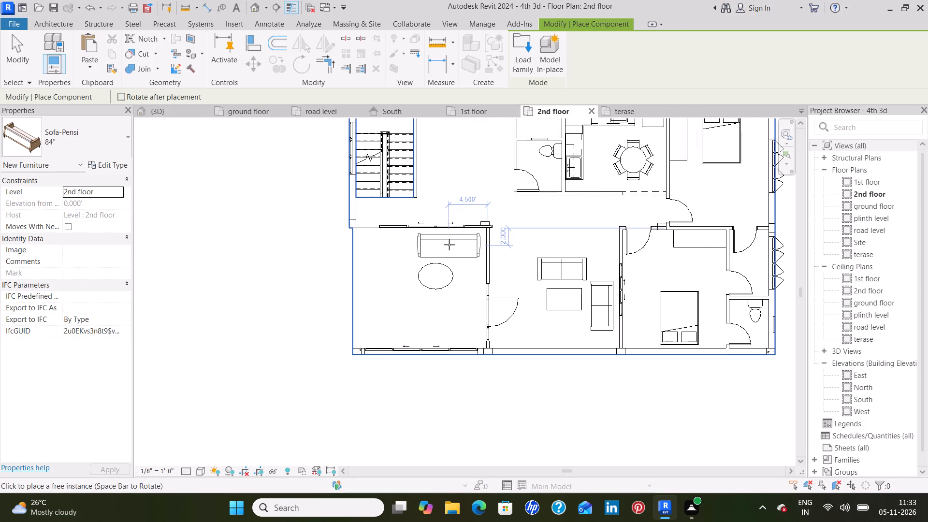
# Place the 84" Sofa-Pensi north of the elliptical table, about 4.5' from the east wall and 2.2' from the north wall.
pyautogui.click(449, 245)
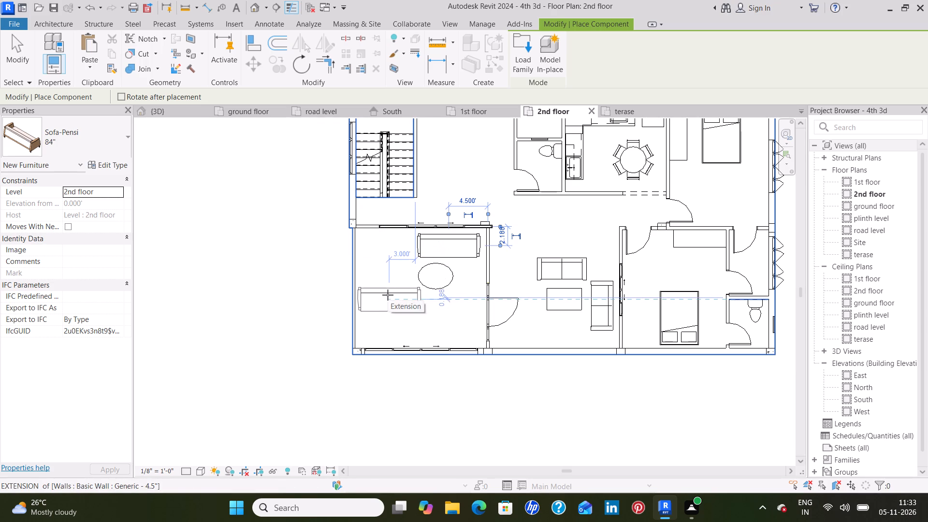
pyautogui.press('Escape')
pyautogui.press('Escape')
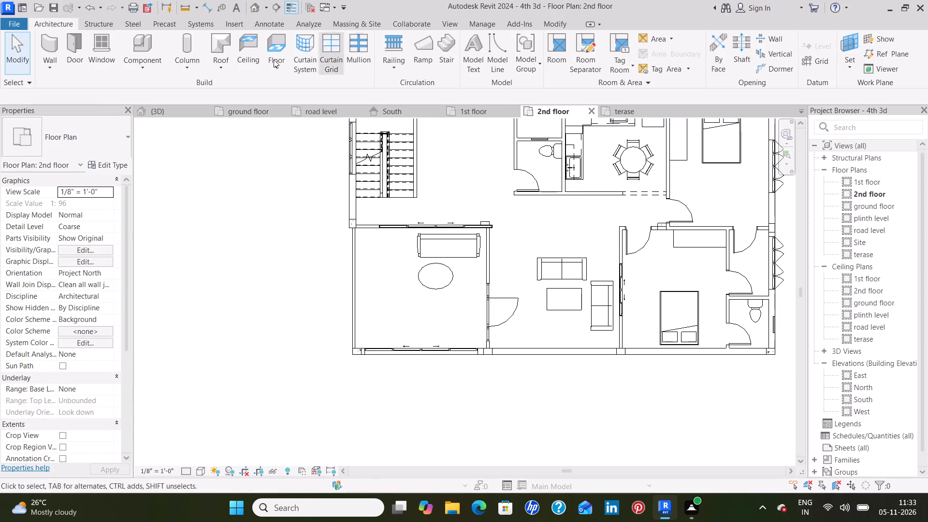
# Start placing another component and load the Seating-Auditorium family from the Seating folder.
pyautogui.click(136, 41)
pyautogui.click(522, 59)
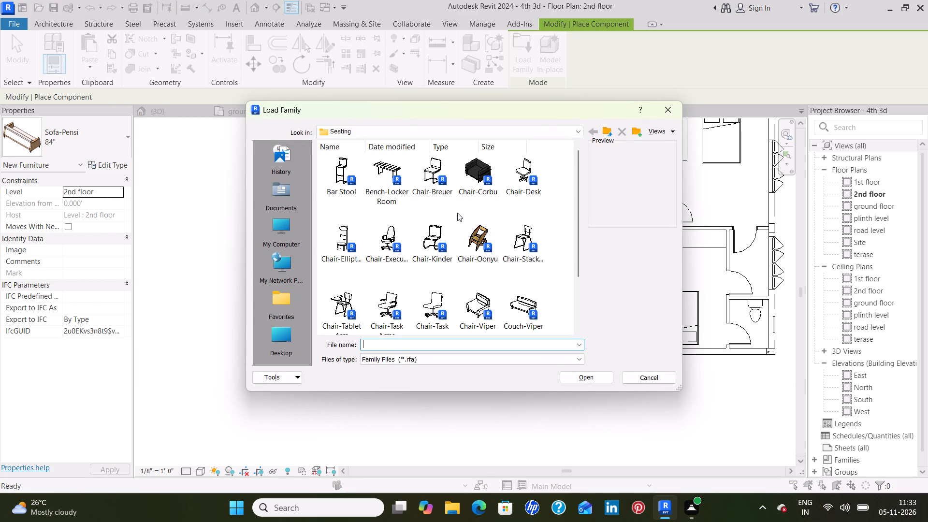
pyautogui.scroll(-1, 456, 213)
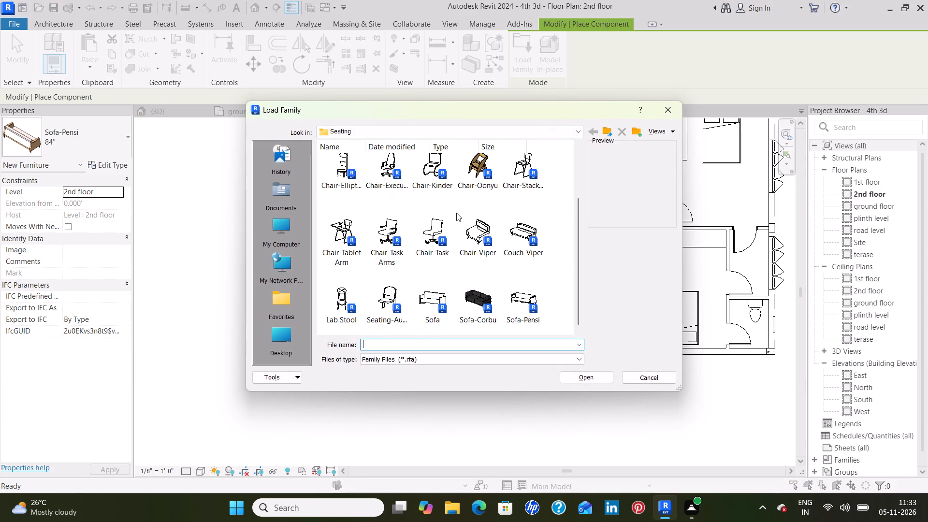
pyautogui.click(384, 294)
pyautogui.click(578, 381)
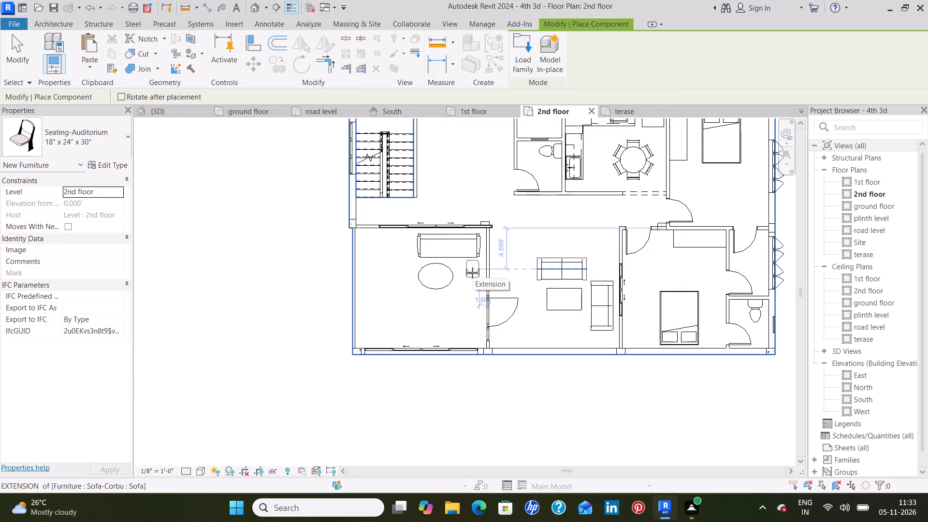
# Place an 18" x 24" x 30" auditorium seat facing west between the table and the east wall, about 4.2' from the north wall.
pyautogui.press('space')
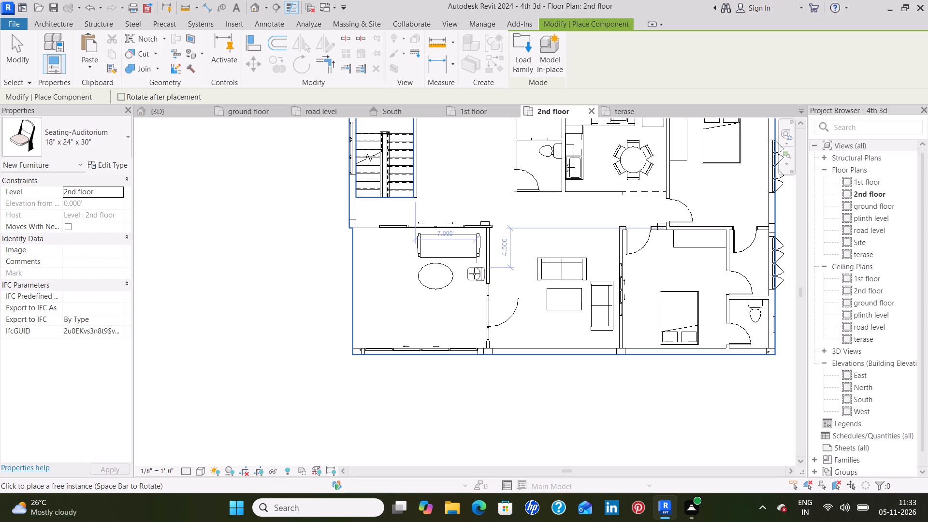
pyautogui.scroll(3, 473, 273)
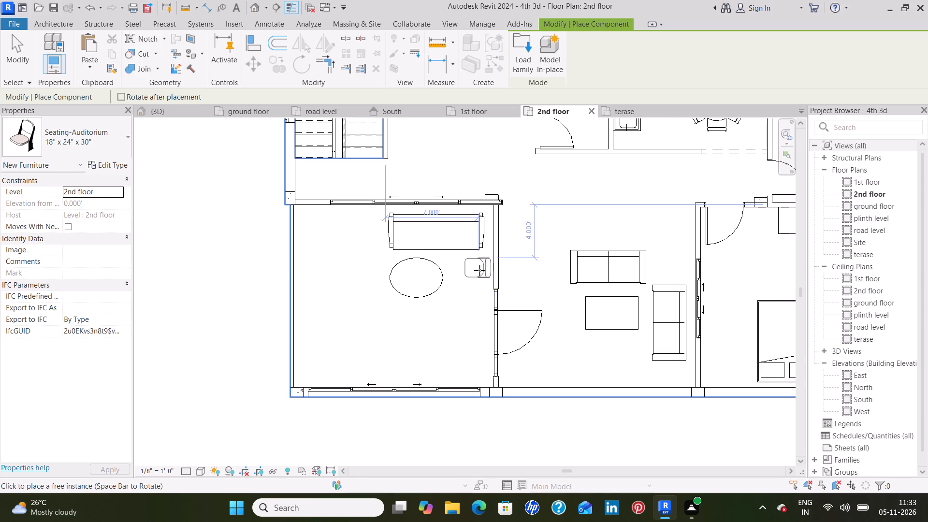
pyautogui.click(479, 270)
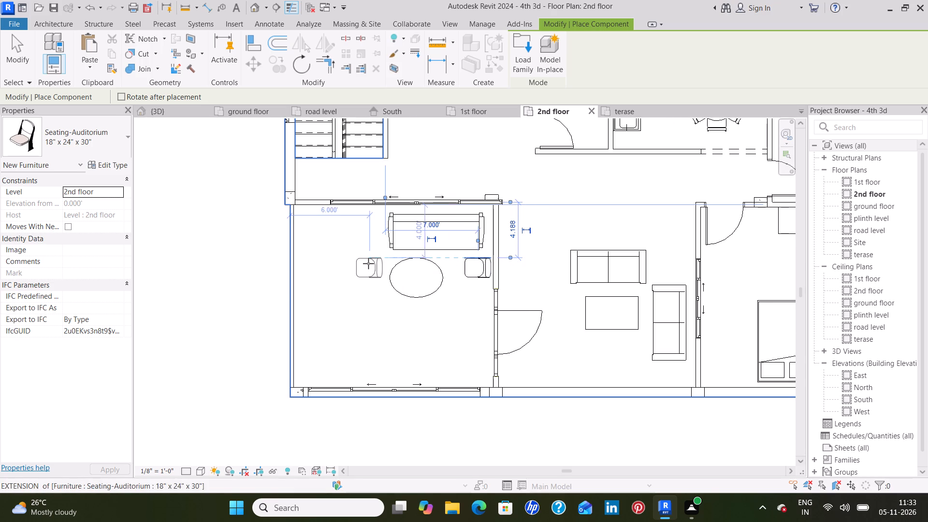
# Place a second auditorium seat northwest of the elliptical table, rotated diagonally to face southeast toward it.
pyautogui.press('space')
pyautogui.press('space')
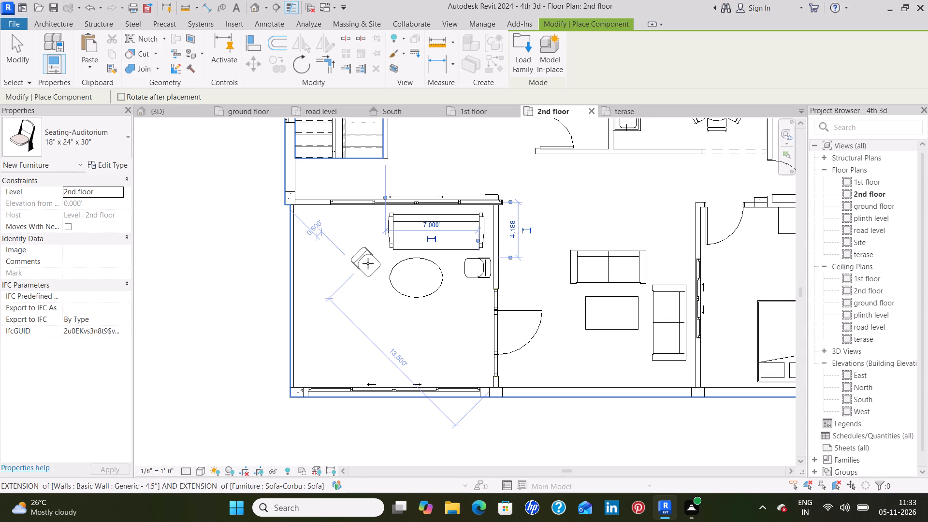
pyautogui.press('space')
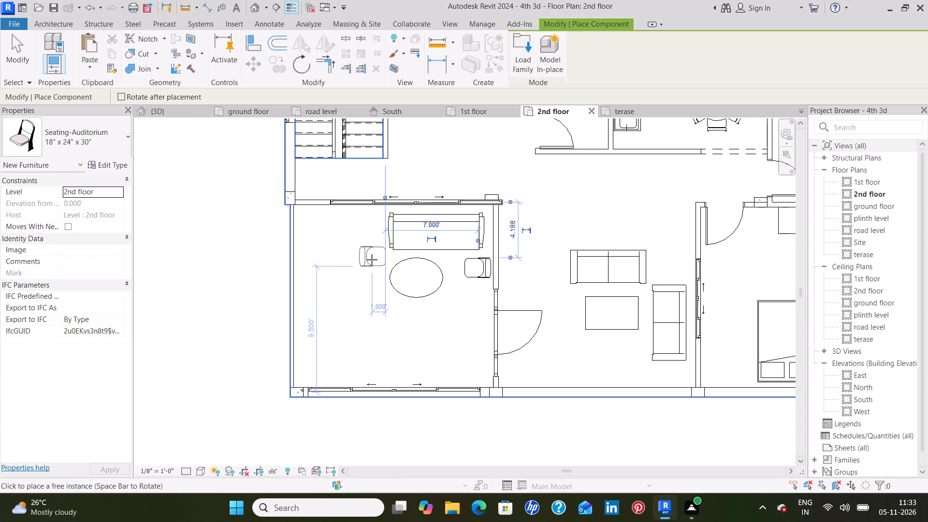
pyautogui.press('space')
pyautogui.press('space')
pyautogui.press('space')
pyautogui.press('space')
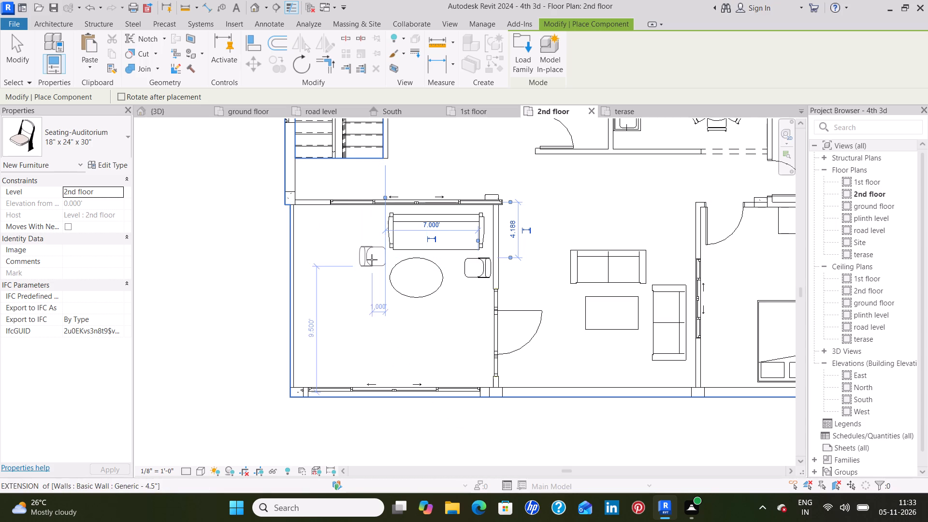
pyautogui.press('space')
pyautogui.press('space')
pyautogui.press('space')
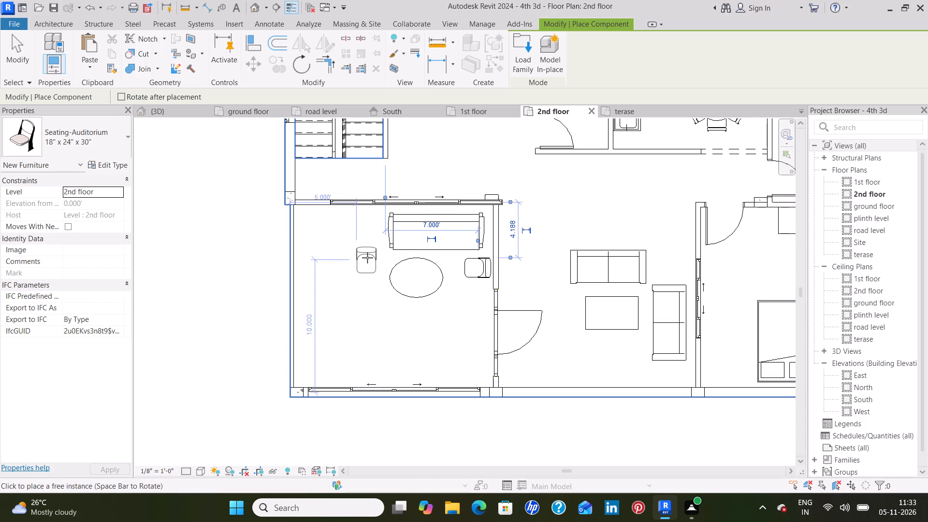
pyautogui.press('space')
pyautogui.press('space')
pyautogui.press('space')
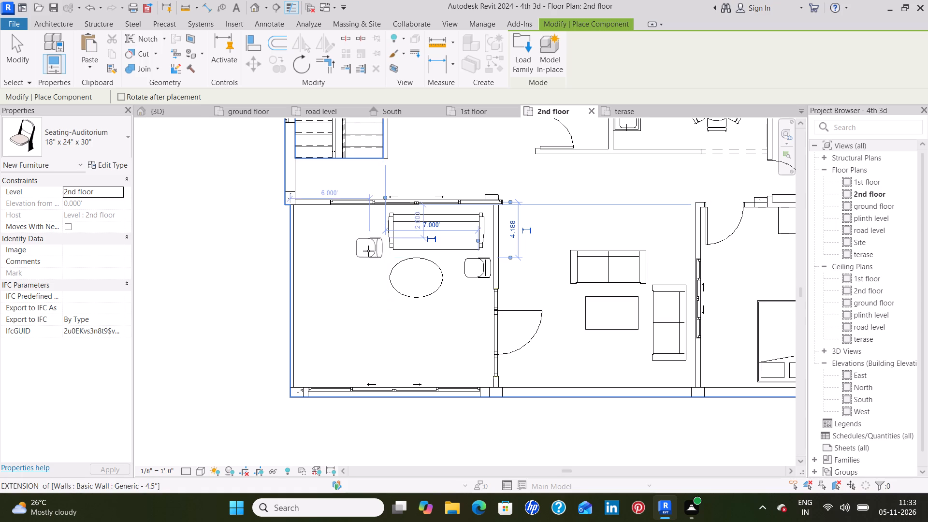
pyautogui.press('space')
pyautogui.press('space')
pyautogui.press('space')
pyautogui.press('space')
pyautogui.press('space')
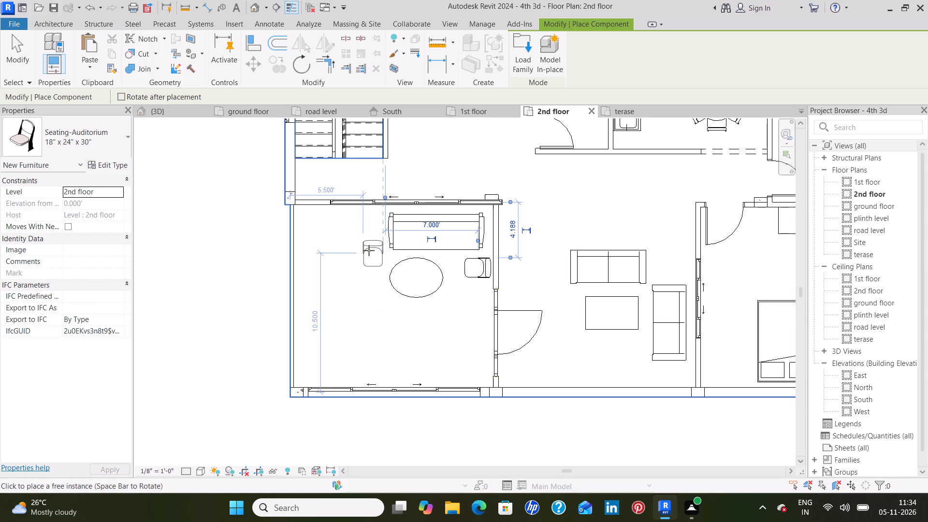
pyautogui.press('space')
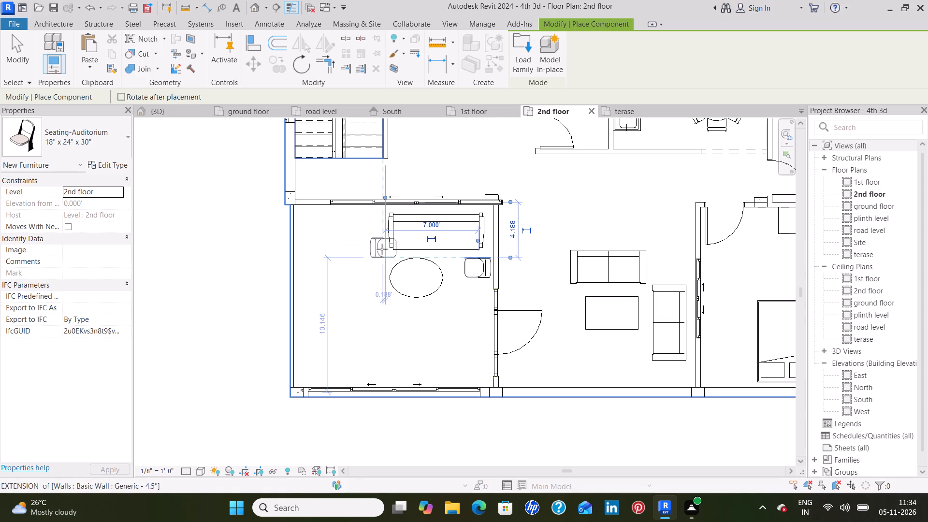
pyautogui.press('space')
pyautogui.press('space')
pyautogui.press('space')
pyautogui.press('space')
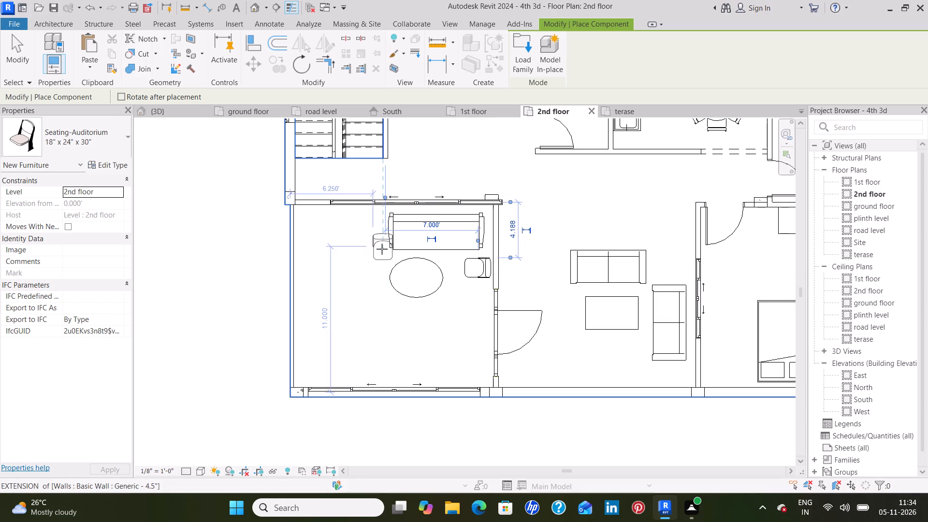
pyautogui.press('space')
pyautogui.press('space')
pyautogui.press('space')
pyautogui.press('space')
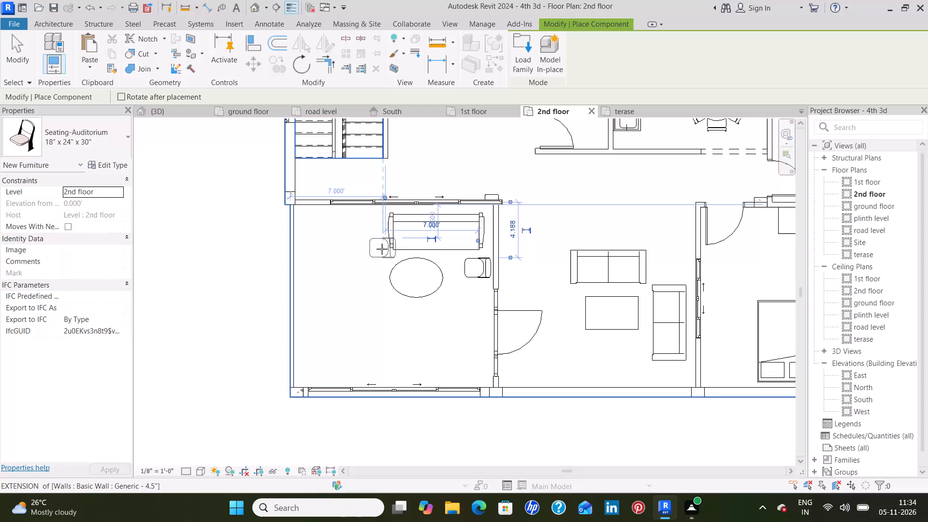
pyautogui.press('space')
pyautogui.press('space')
pyautogui.press('space')
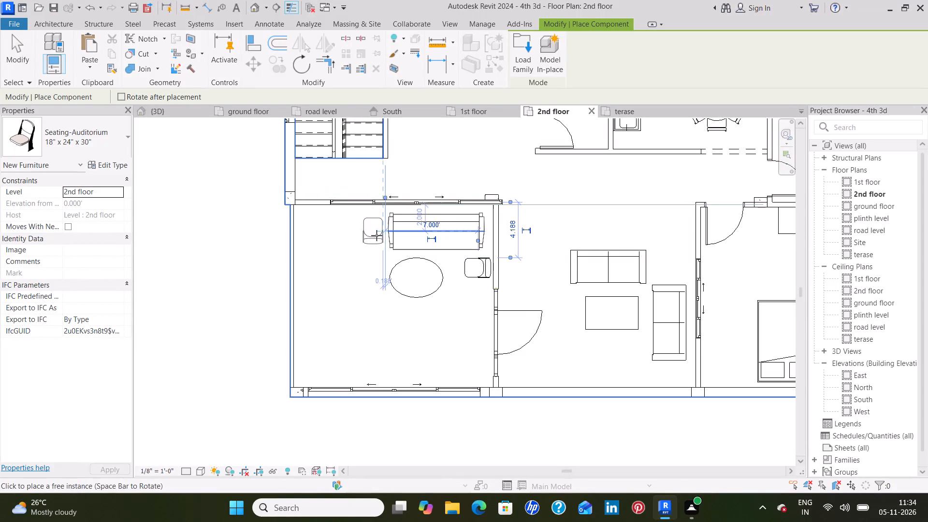
pyautogui.press('space')
pyautogui.press('space')
pyautogui.press('space')
pyautogui.press('space')
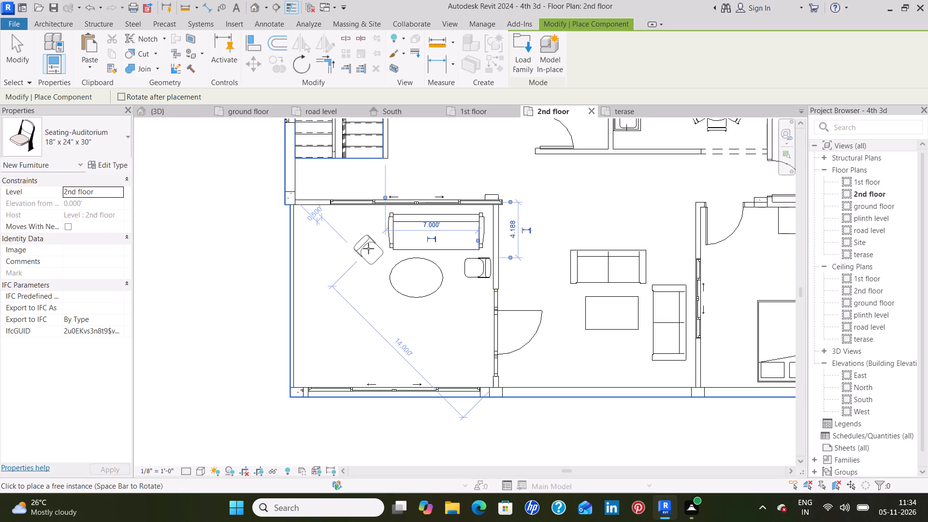
pyautogui.click(368, 250)
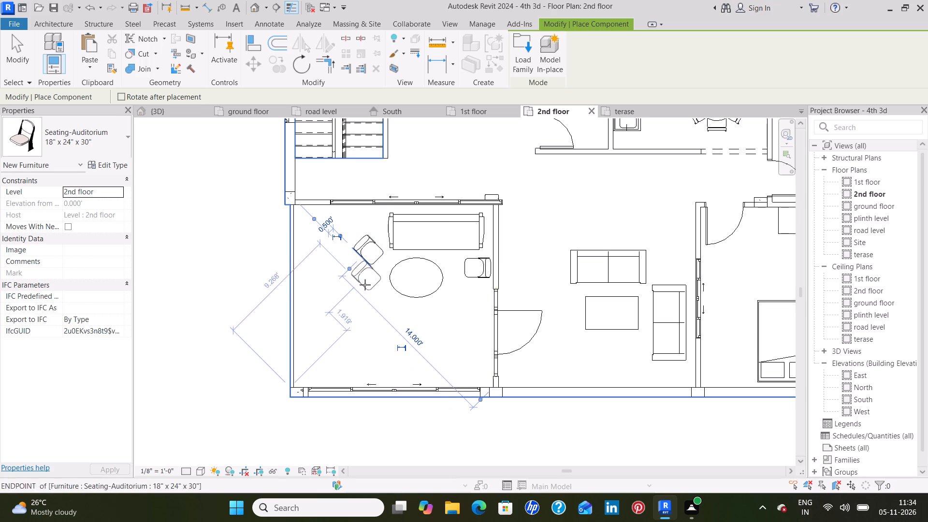
# Place a third auditorium seat facing east on the table's west side, about 9.8' from the east wall and 8' from the south wall.
pyautogui.press('space')
pyautogui.press('space')
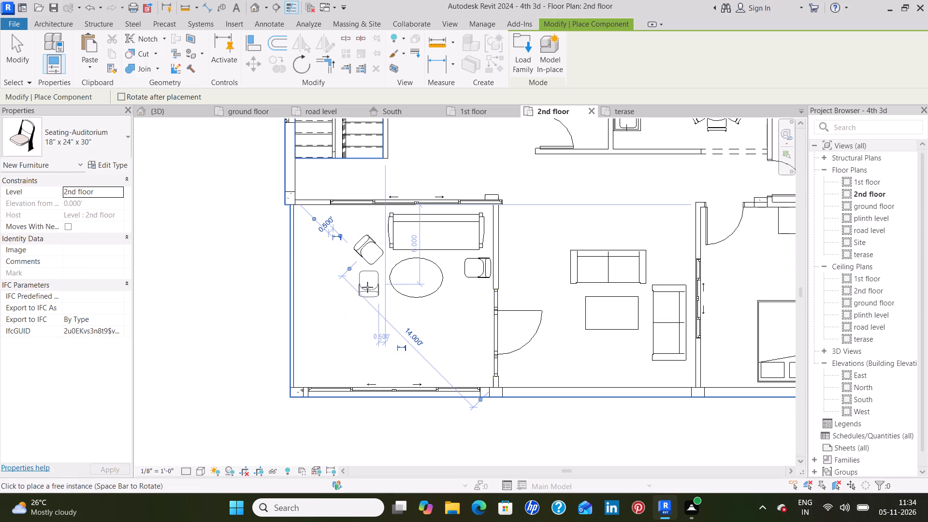
pyautogui.press('space')
pyautogui.press('space')
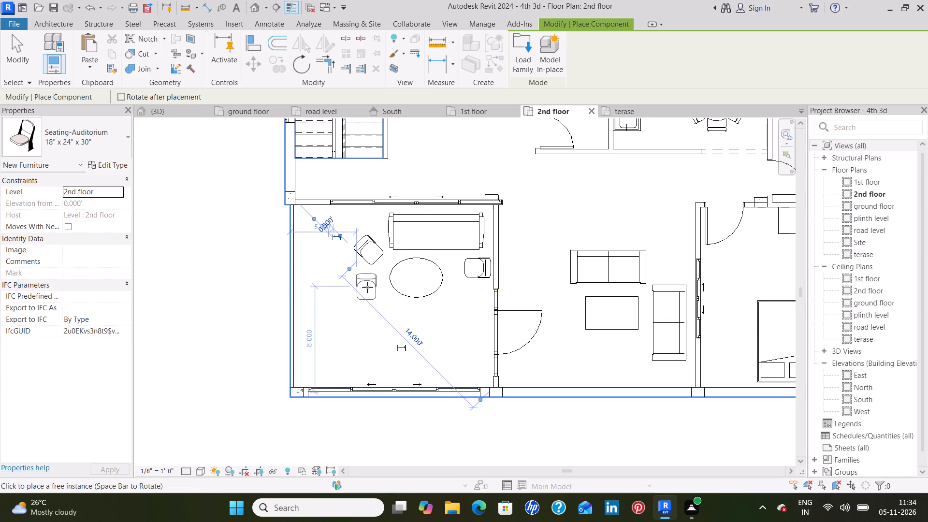
pyautogui.press('space')
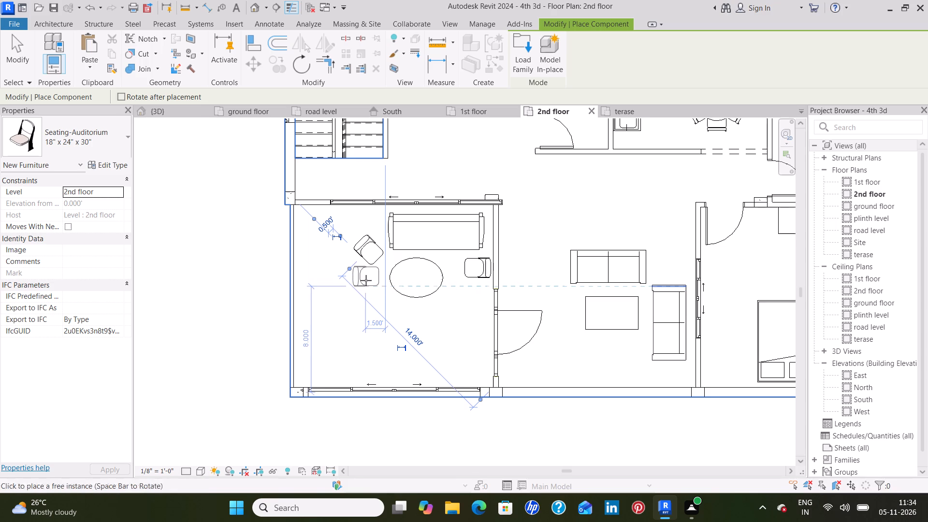
pyautogui.click(365, 281)
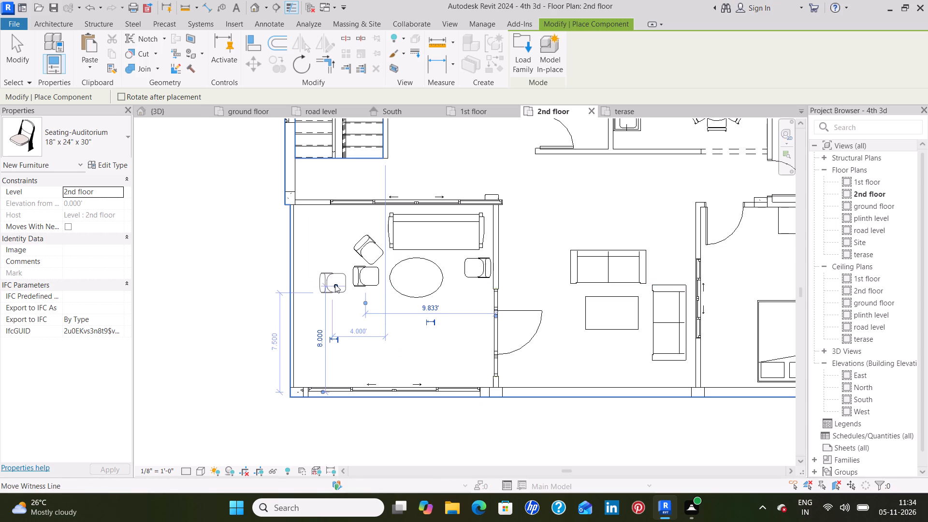
pyautogui.press('Escape')
pyautogui.press('Escape')
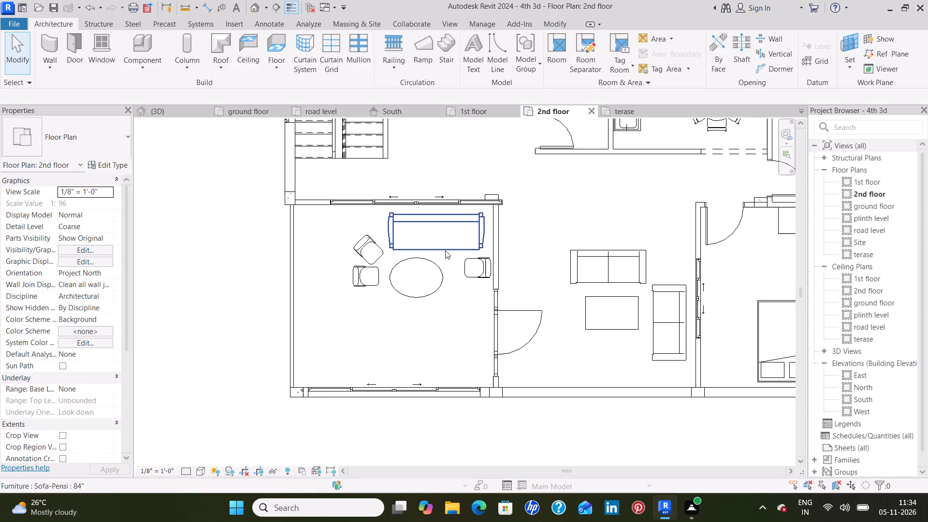
# Nudge the 84" Sofa-Pensi slightly north and west, bringing its centre to about 1.85' from the north wall.
pyautogui.click(445, 250)
pyautogui.press('Up')
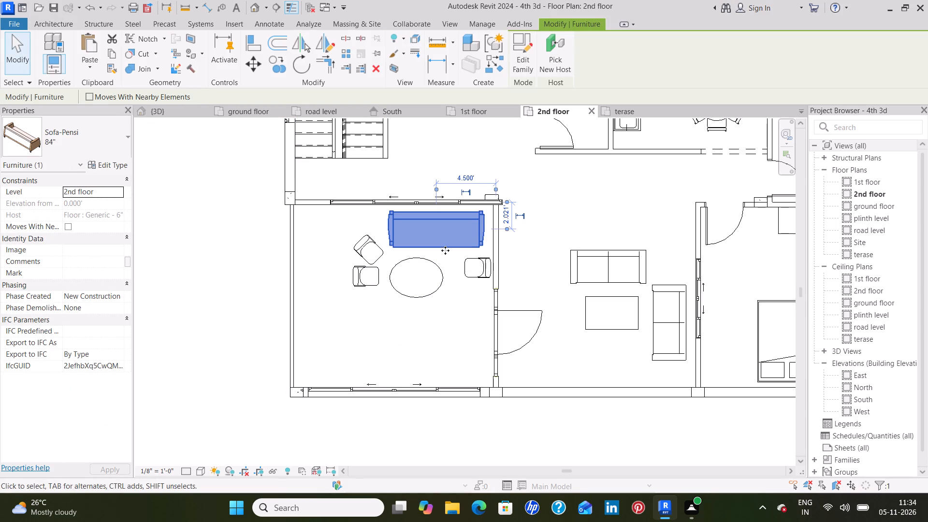
pyautogui.press('Up')
pyautogui.press('Left')
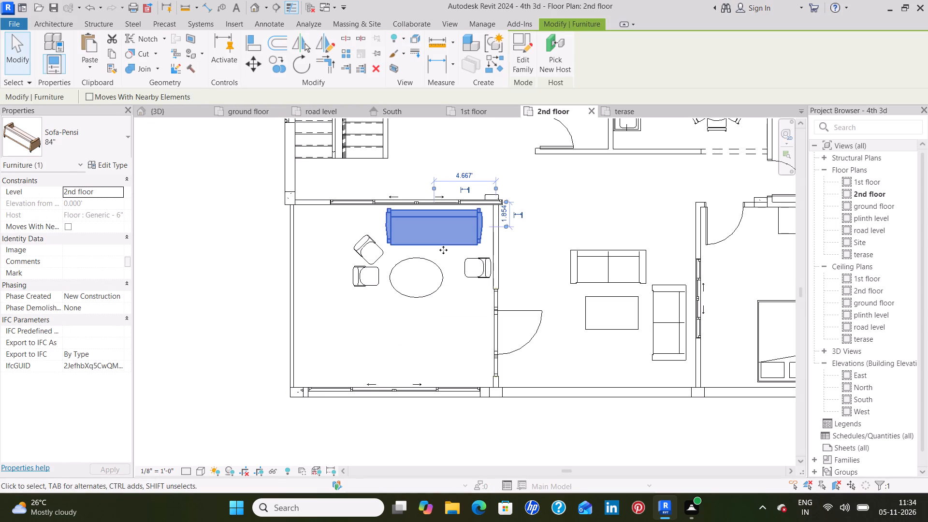
pyautogui.press('Left')
# Nudge the east seat to about 4' from the north wall and the west seat to about 7.8' from the south wall.
pyautogui.click(484, 264)
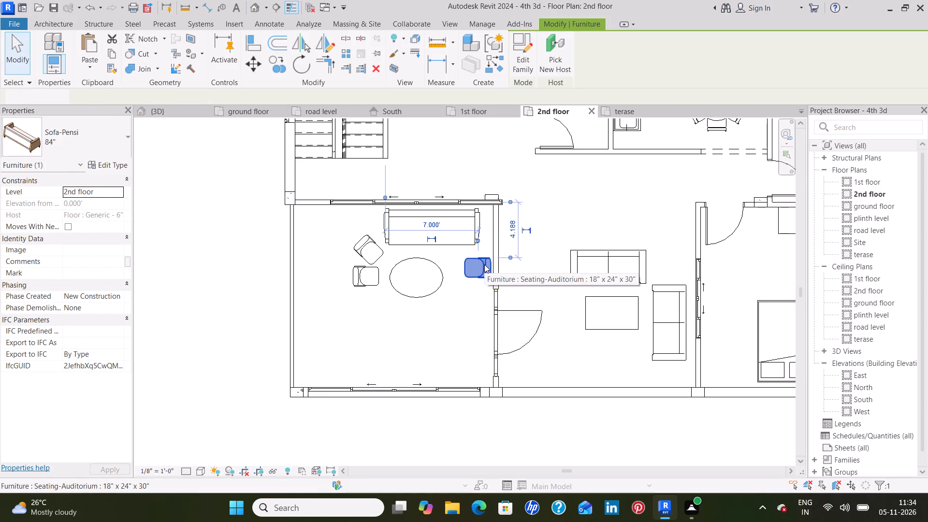
pyautogui.press('Up')
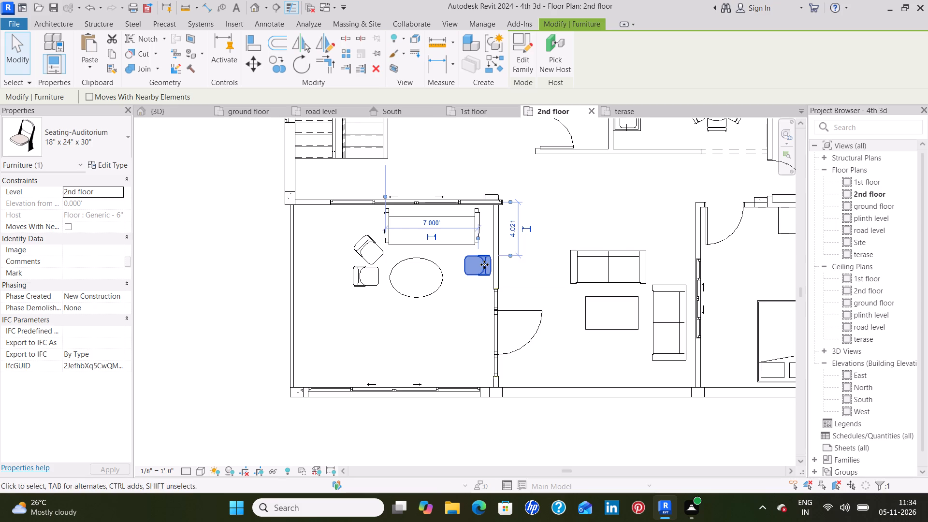
pyautogui.click(379, 280)
pyautogui.press('Down')
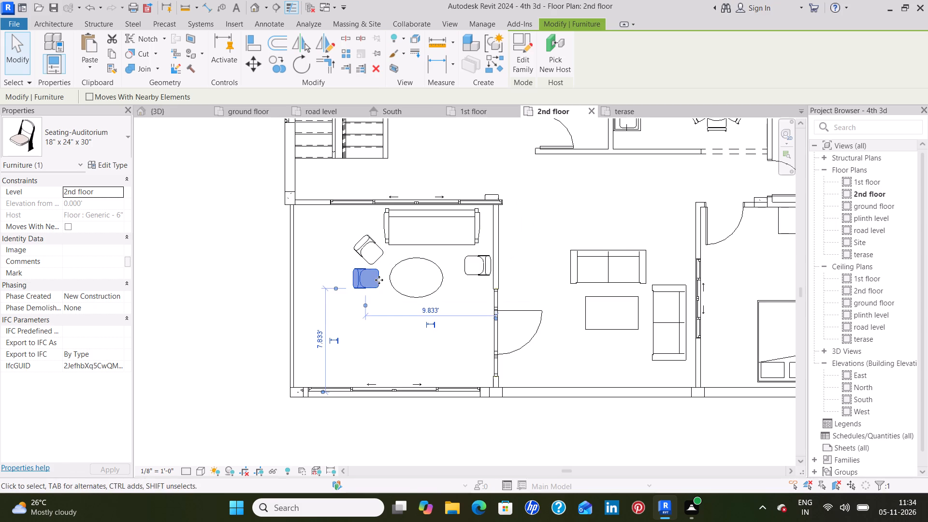
# Try reorienting and shifting the diagonal auditorium seat northwest of the elliptical table, and delete that seat.
pyautogui.click(380, 250)
pyautogui.press('space')
pyautogui.press('space')
pyautogui.press('space')
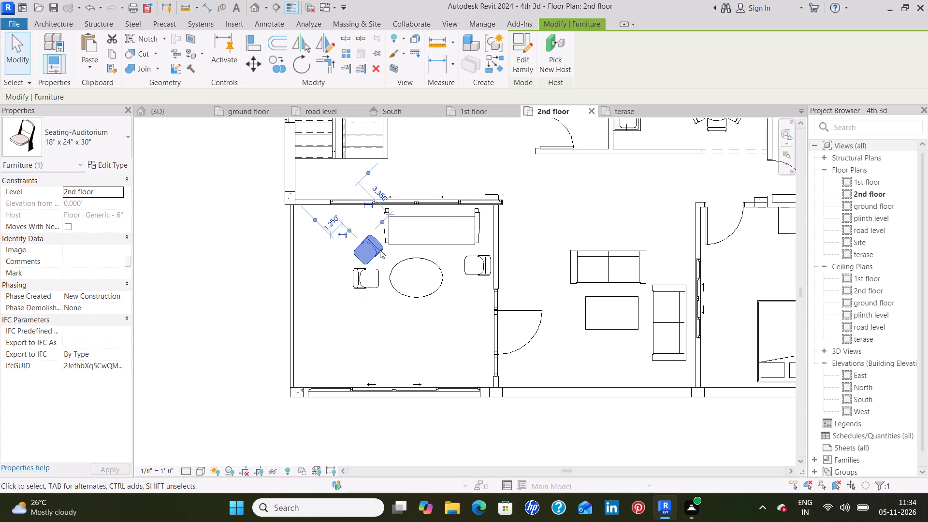
pyautogui.press('space')
pyautogui.press('space')
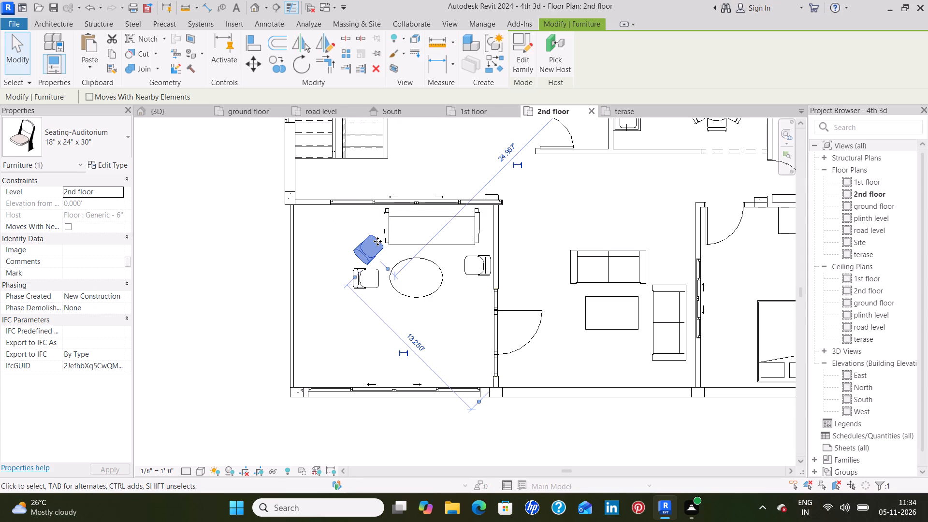
pyautogui.click(366, 254)
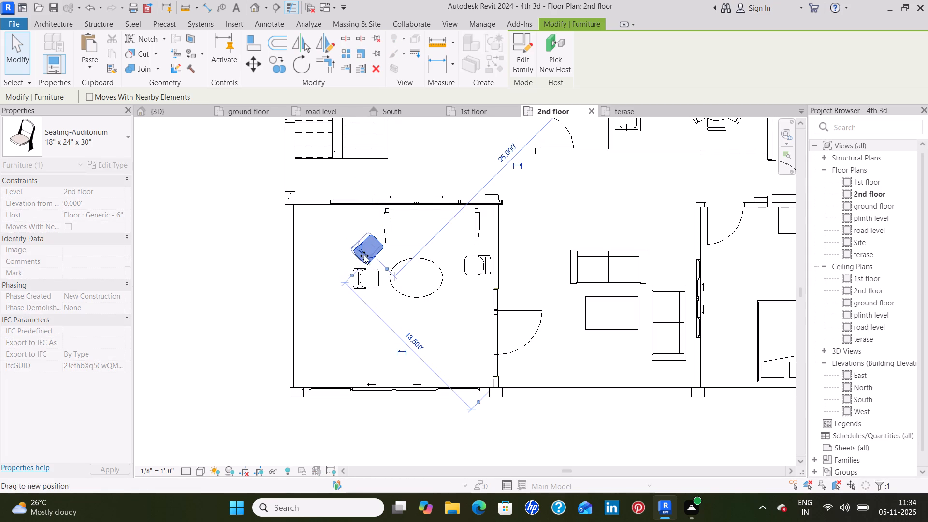
pyautogui.click(364, 256)
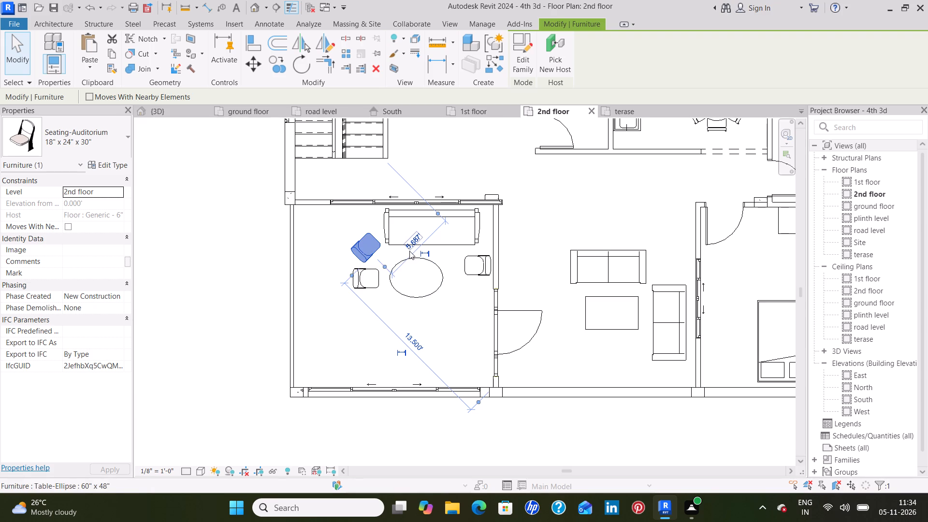
pyautogui.press('space')
pyautogui.press('space')
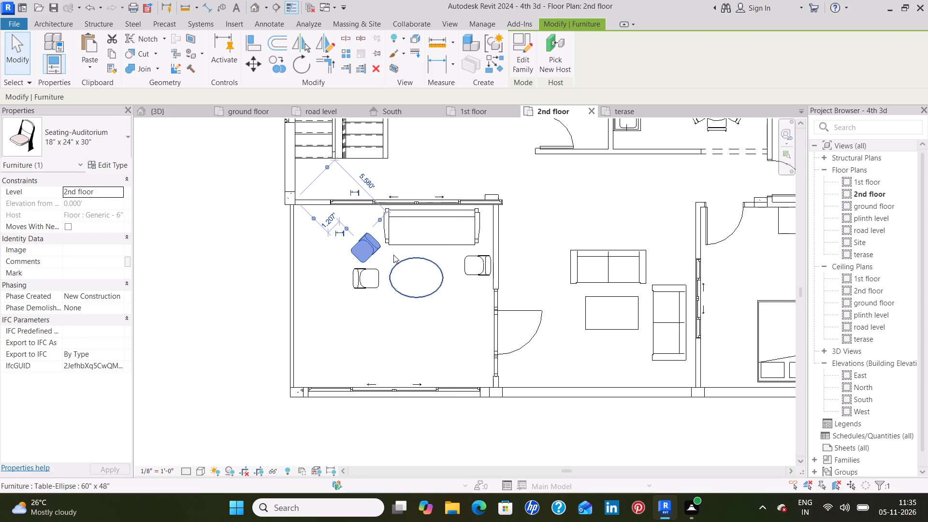
pyautogui.press('Delete')
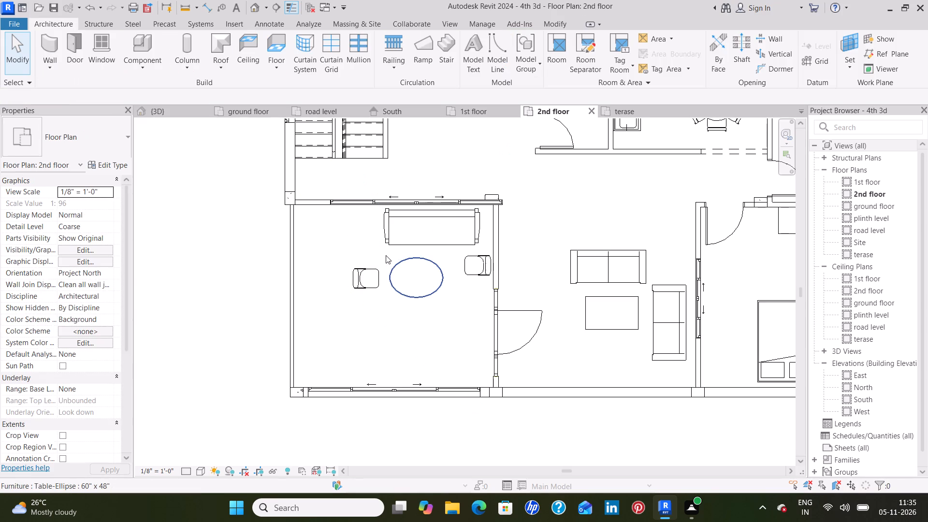
# Place a similar auditorium seat facing east directly north of the west seat, about 9.8' from the east wall and 10' from the south wall.
pyautogui.click(369, 269)
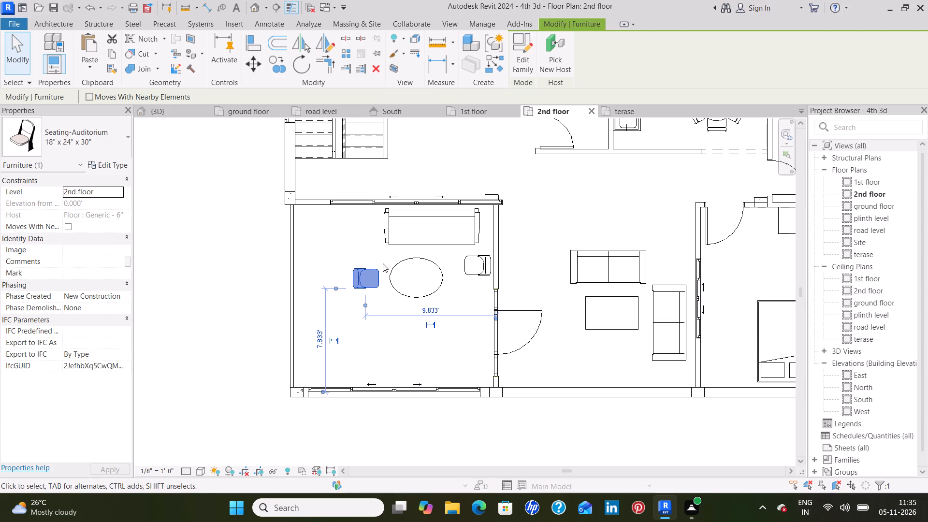
pyautogui.press('c')
pyautogui.press('s')
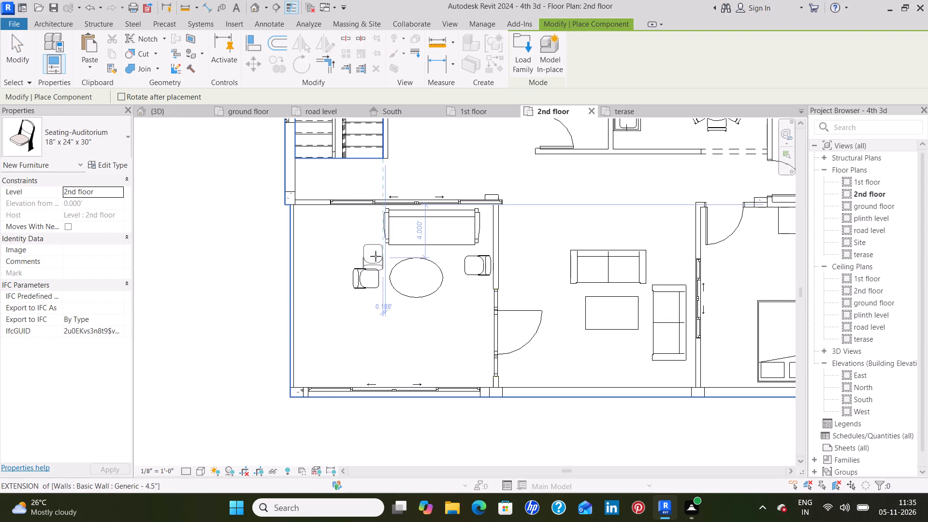
pyautogui.press('space')
pyautogui.press('space')
pyautogui.press('space')
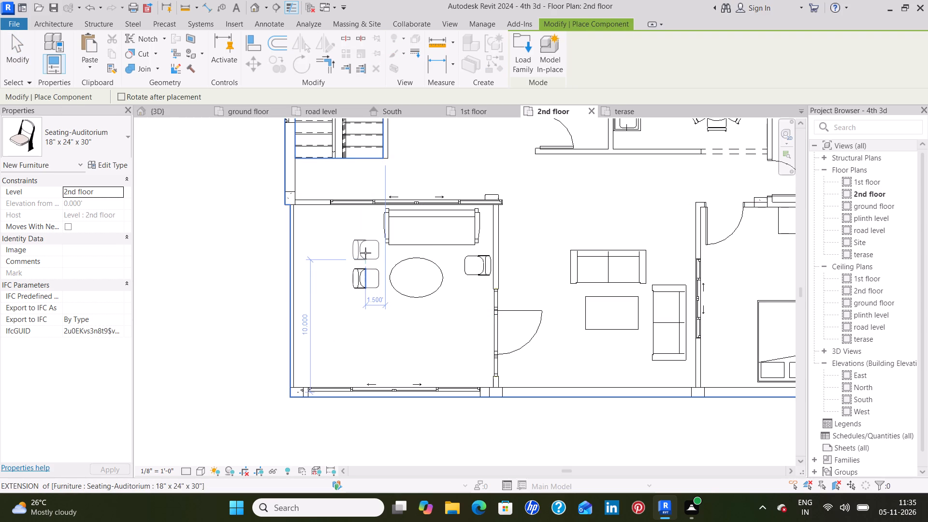
pyautogui.click(365, 253)
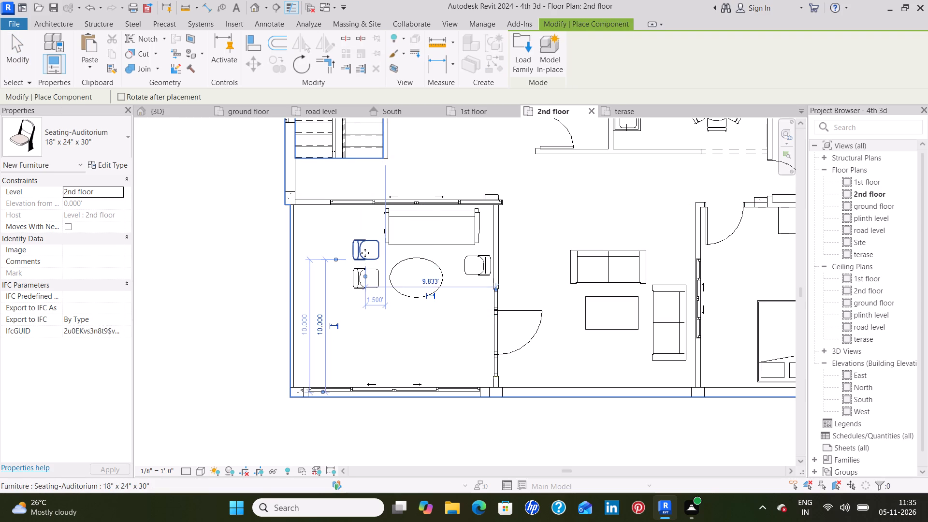
pyautogui.press('Escape')
pyautogui.press('Escape')
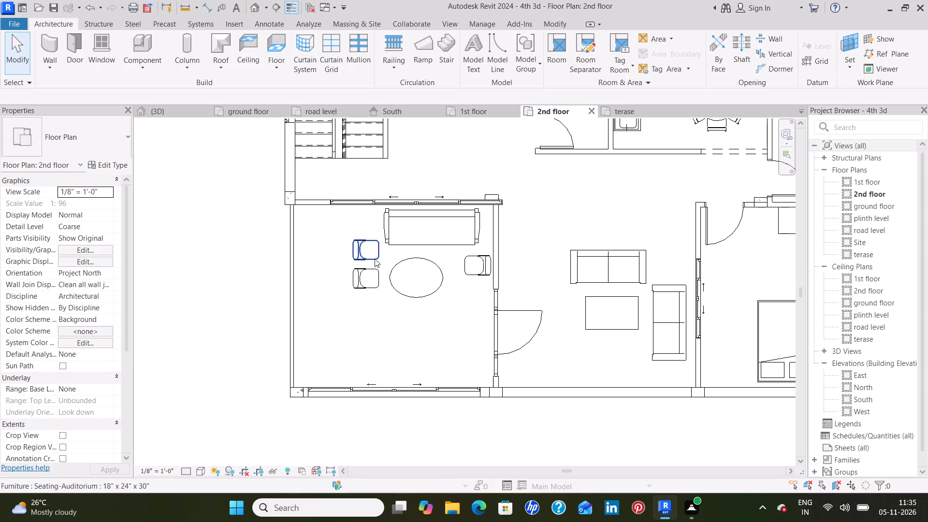
# Nudge the elliptical table east and north to about 5.3' from the east wall and 5.5' from the north wall.
pyautogui.click(428, 264)
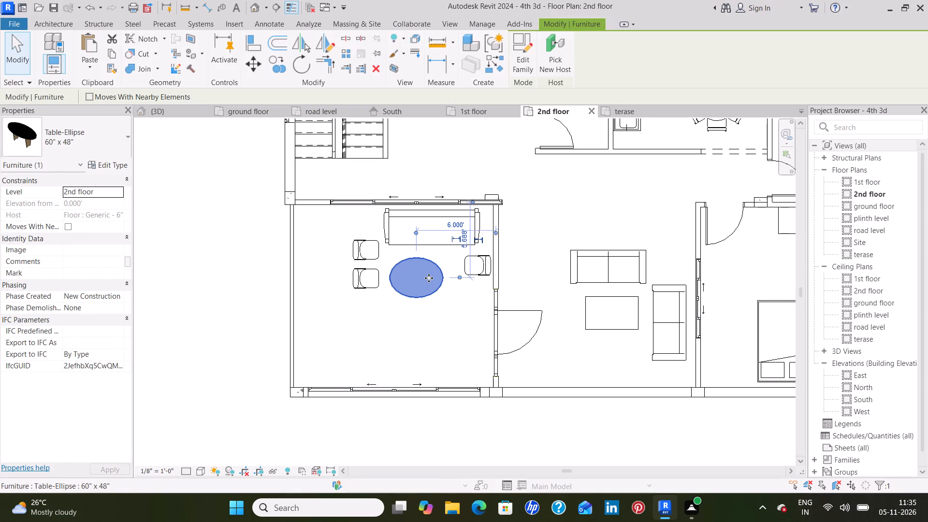
pyautogui.press('Right')
pyautogui.press('Right')
pyautogui.press('Right')
pyautogui.press('Right')
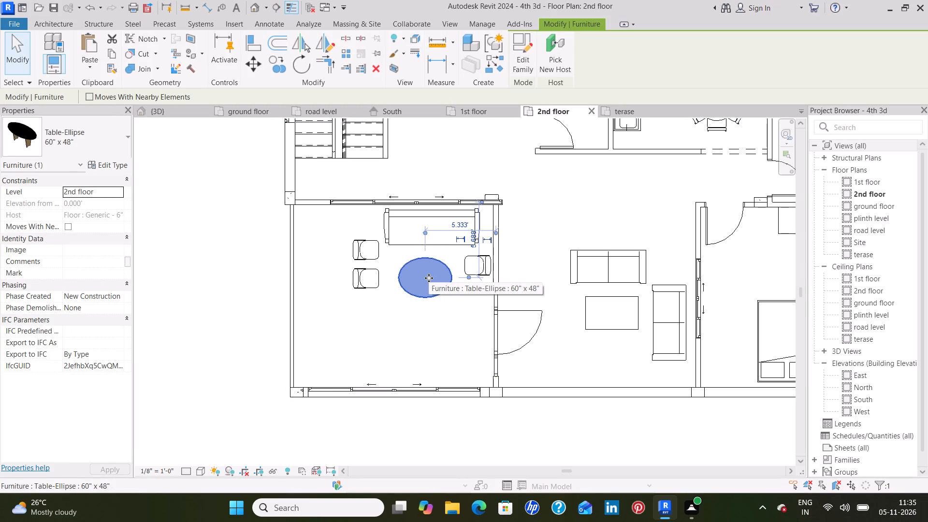
pyautogui.press('Up')
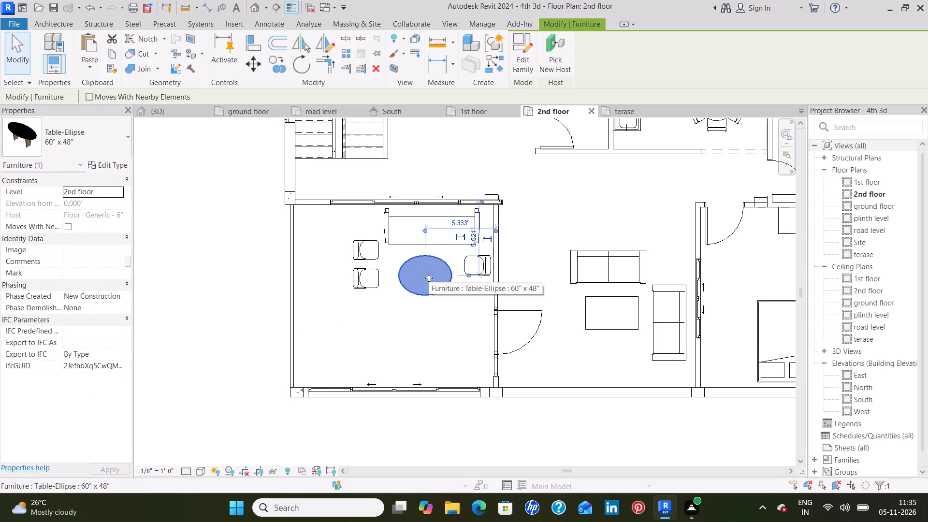
# Nudge the southern of the two west seats to about 9.3' from the east wall and 7.5' from the south wall.
pyautogui.click(376, 284)
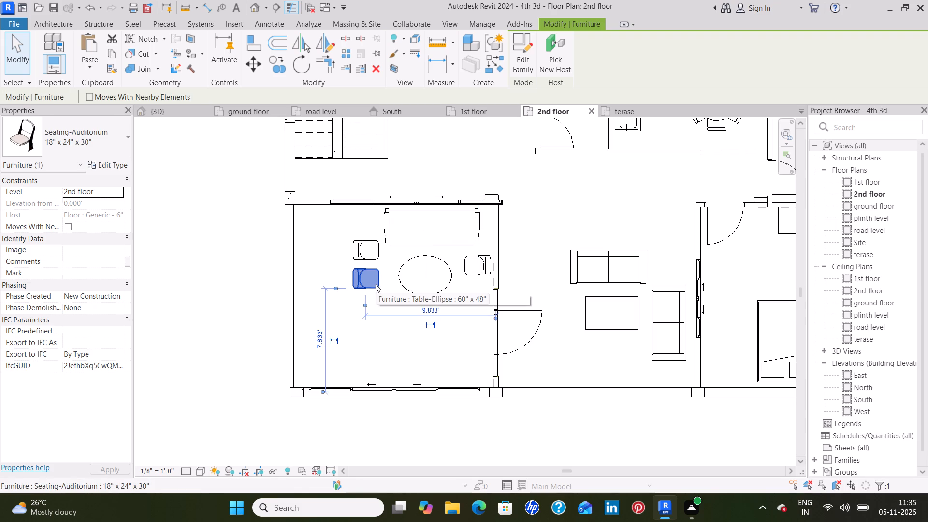
pyautogui.press('Down')
pyautogui.press('Right')
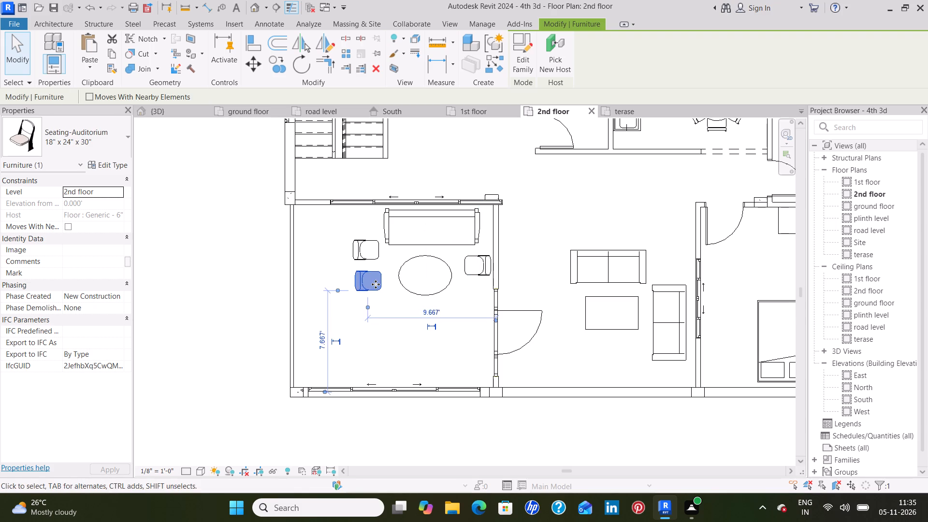
pyautogui.press('Right')
pyautogui.press('Right')
pyautogui.press('Down')
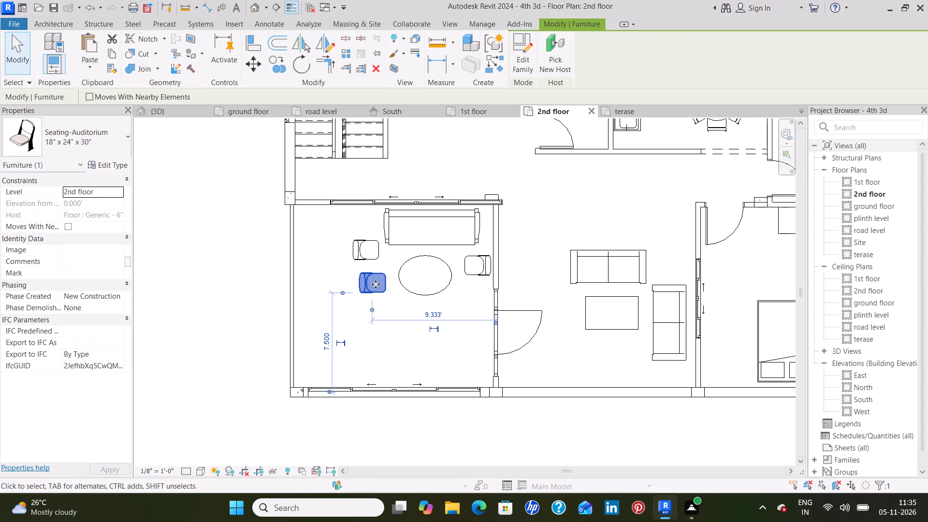
# Nudge the northern west seat into line with the other, about 9.3' from both the east and south walls.
pyautogui.click(357, 258)
pyautogui.press('Down')
pyautogui.press('Down')
pyautogui.press('Down')
pyautogui.press('Down')
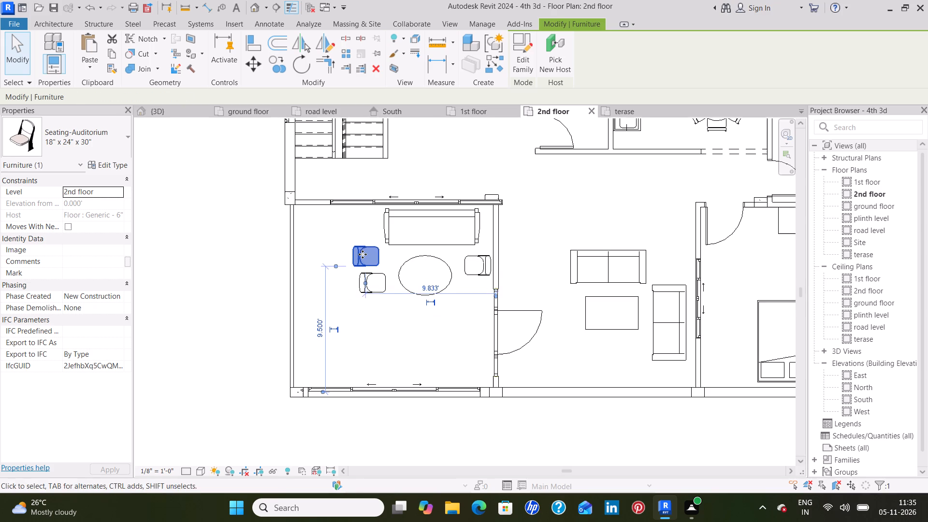
pyautogui.press('Right')
pyautogui.press('Right')
pyautogui.press('Right')
pyautogui.press('Right')
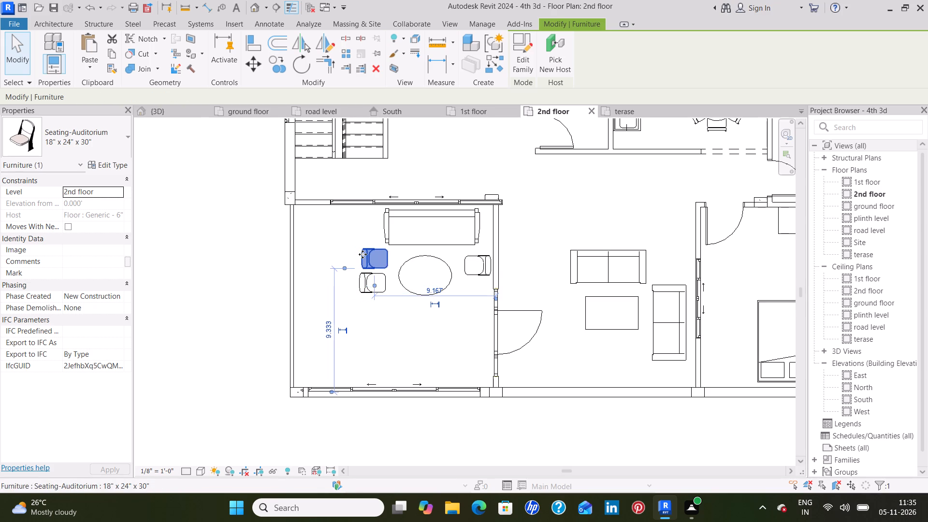
pyautogui.press('Left')
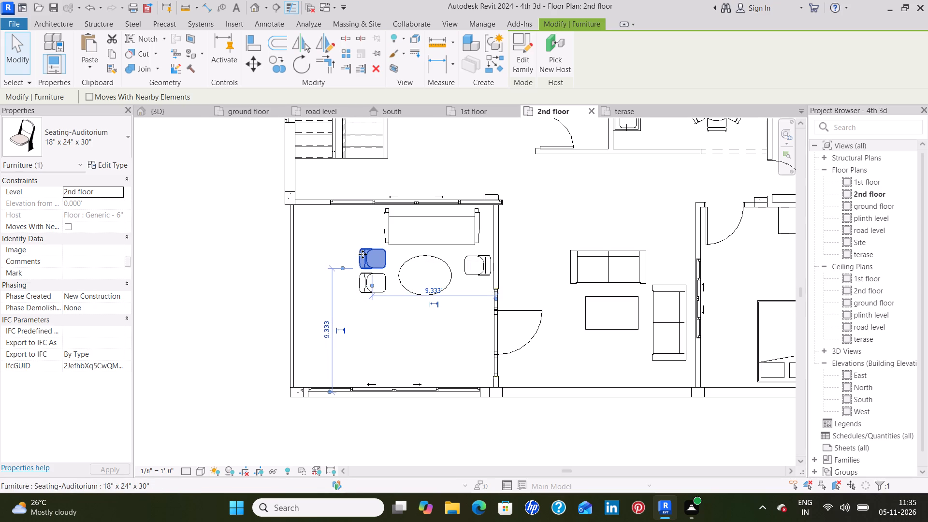
pyautogui.click(403, 356)
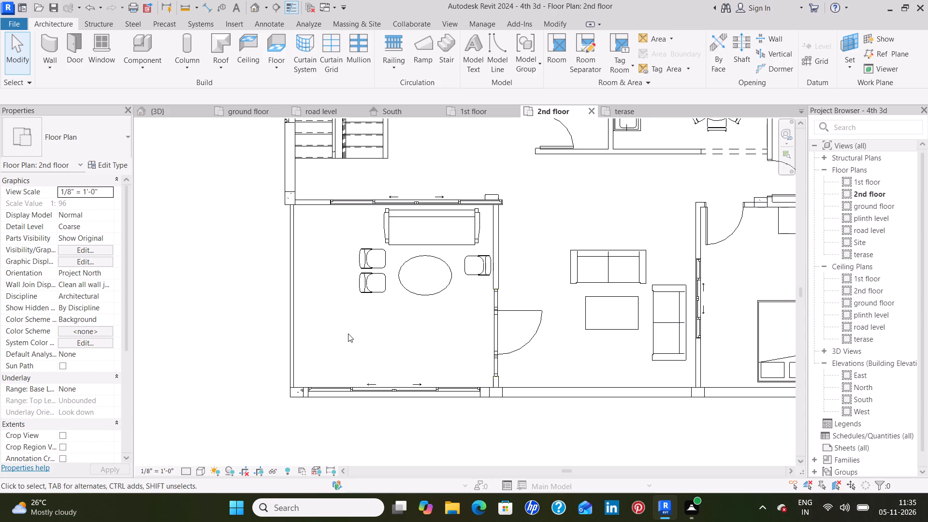
# Place a SWINGING_PATIO_CHAIR_16558 component, type 0762 x 0762mm, in the southwest corner of the 2nd floor balcony room.
pyautogui.click(133, 48)
pyautogui.click(81, 148)
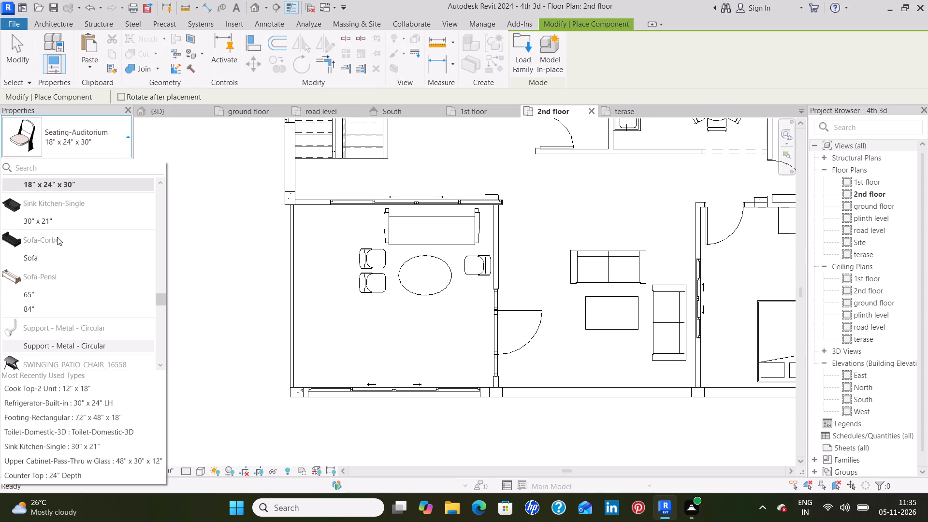
pyautogui.scroll(6, 57, 254)
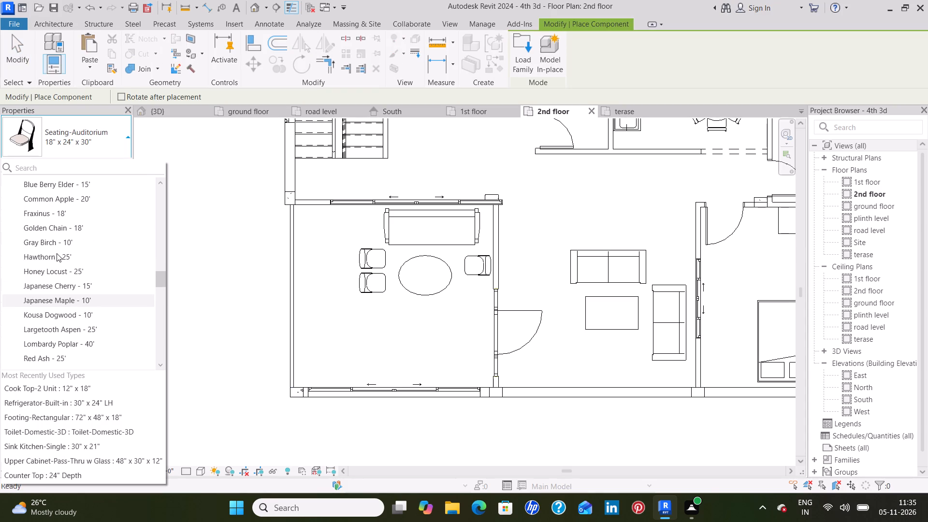
pyautogui.scroll(11, 57, 253)
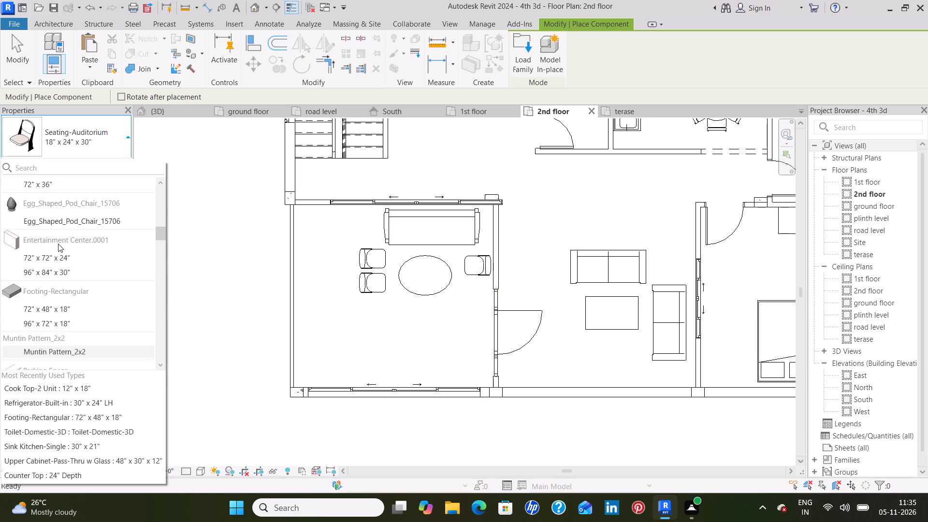
pyautogui.scroll(5, 58, 244)
pyautogui.scroll(-1, 58, 244)
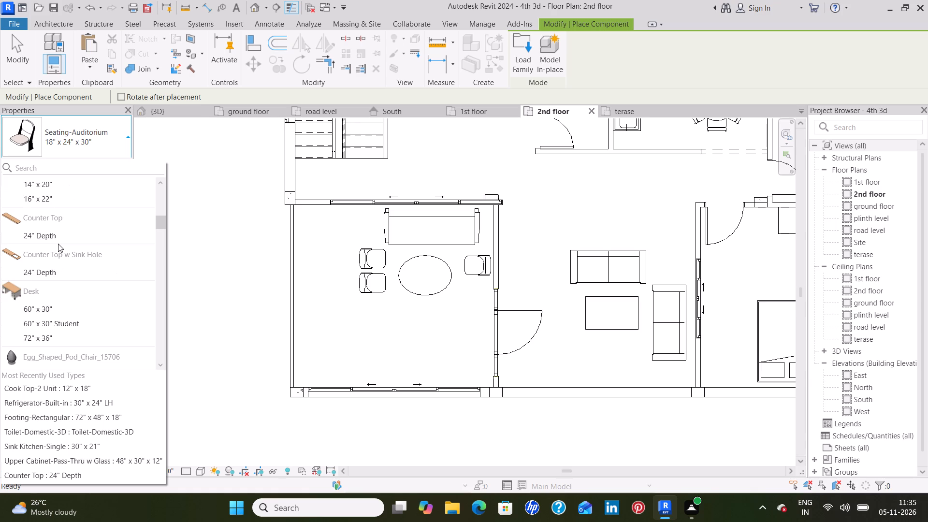
pyautogui.scroll(8, 58, 244)
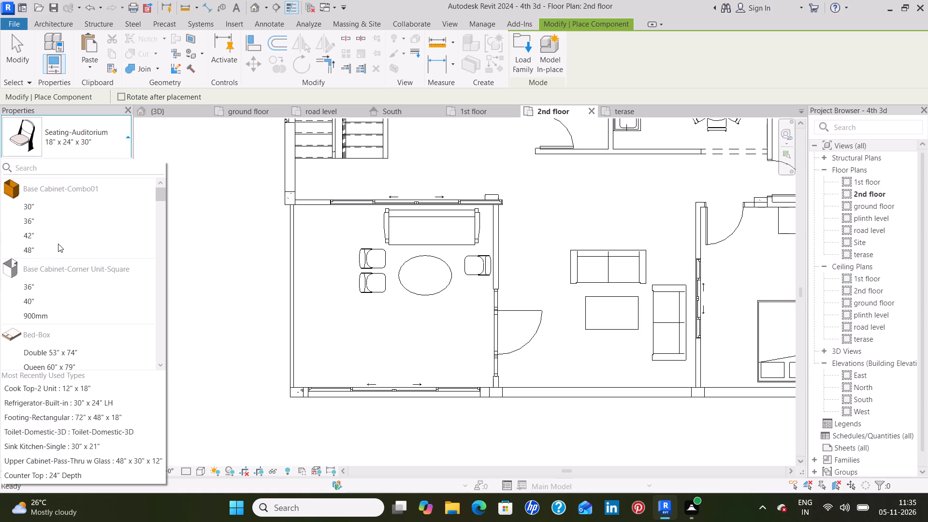
pyautogui.scroll(4, 58, 244)
pyautogui.scroll(-7, 58, 244)
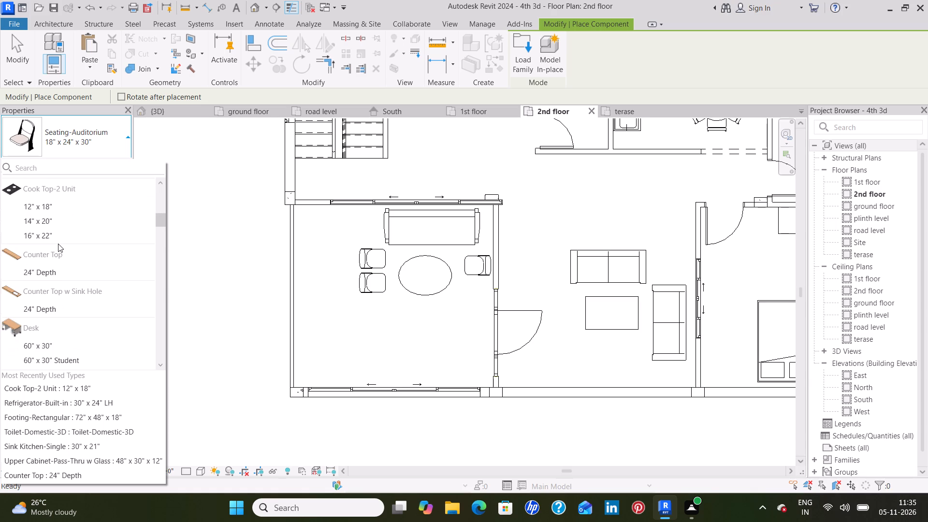
pyautogui.scroll(-9, 58, 244)
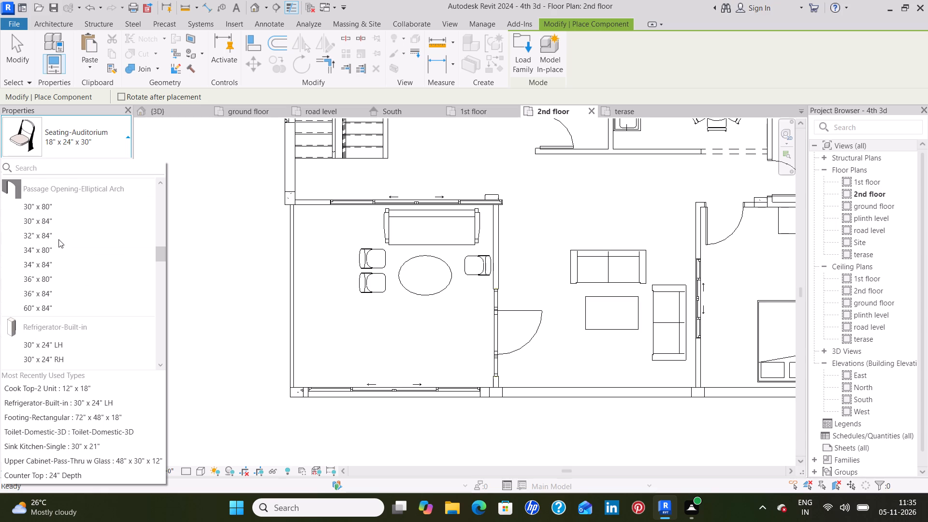
pyautogui.scroll(-11, 58, 239)
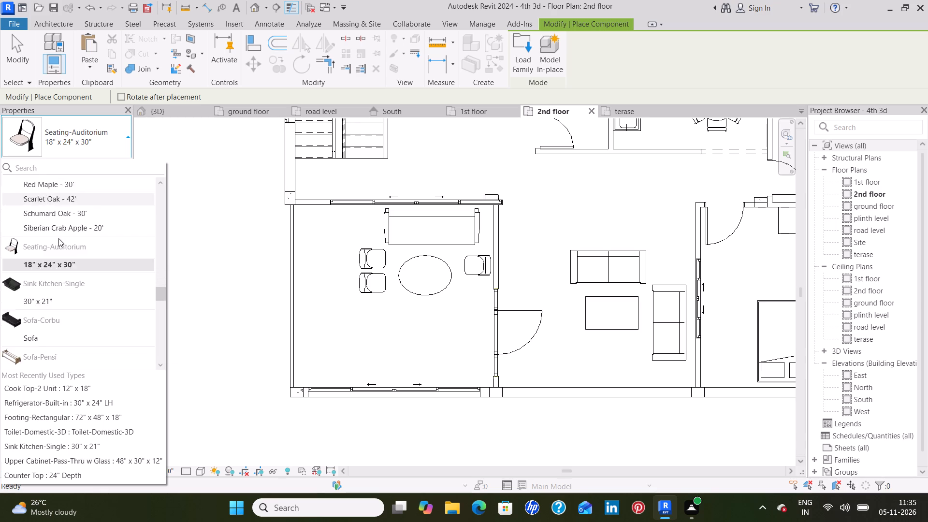
pyautogui.scroll(-7, 58, 238)
pyautogui.scroll(1, 58, 238)
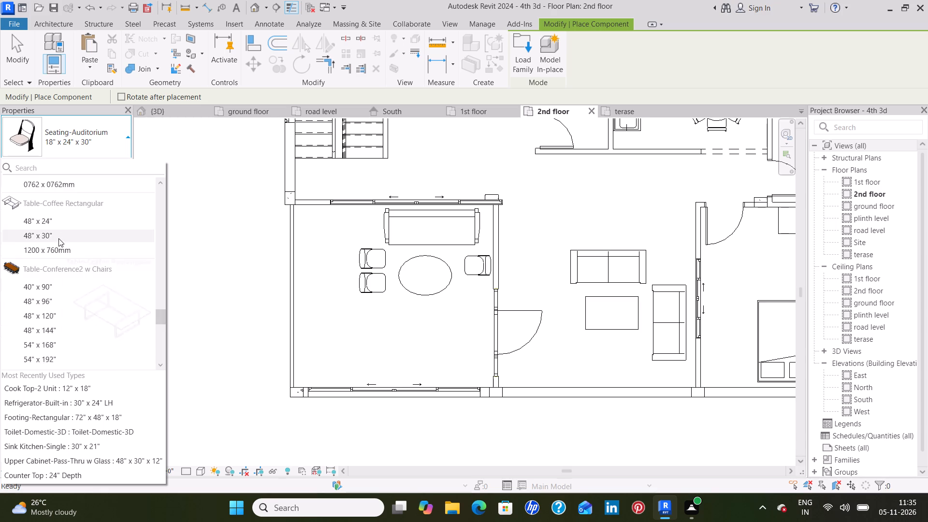
pyautogui.scroll(1, 58, 238)
pyautogui.click(60, 233)
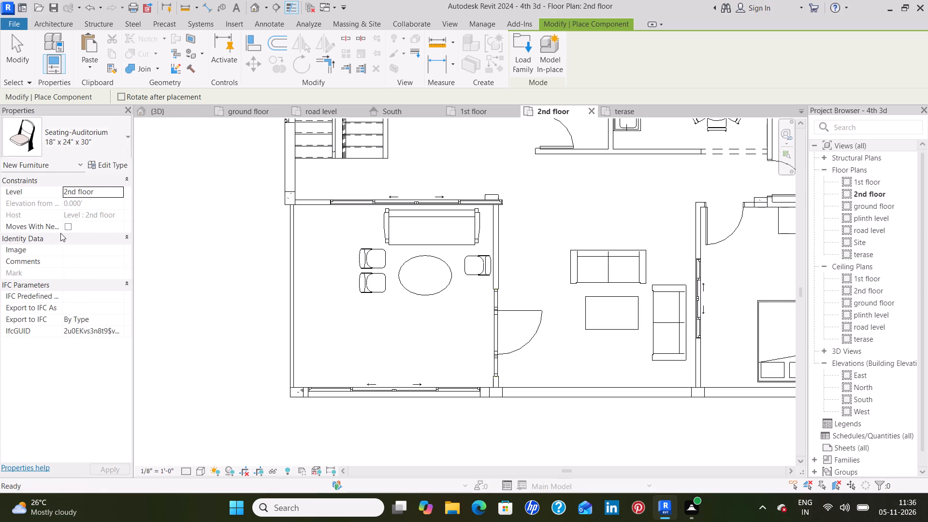
pyautogui.click(316, 384)
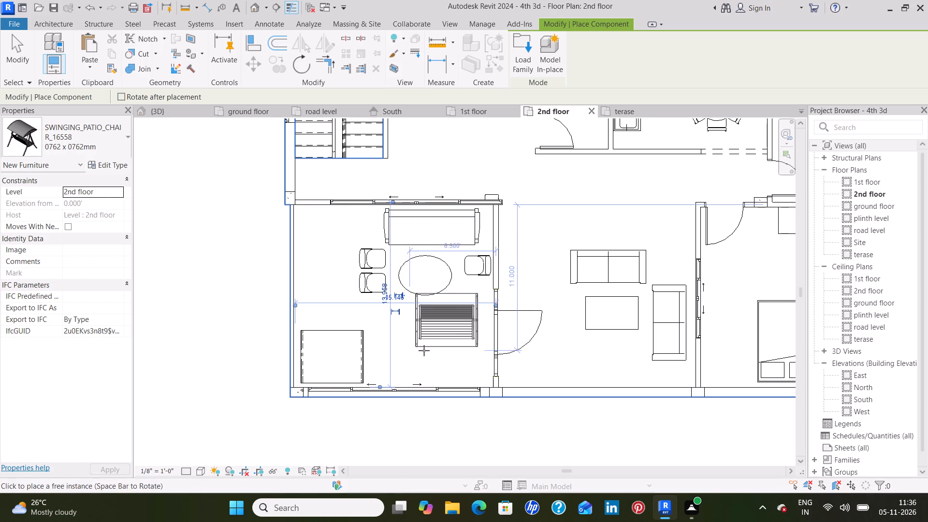
pyautogui.press('Escape')
pyautogui.press('Escape')
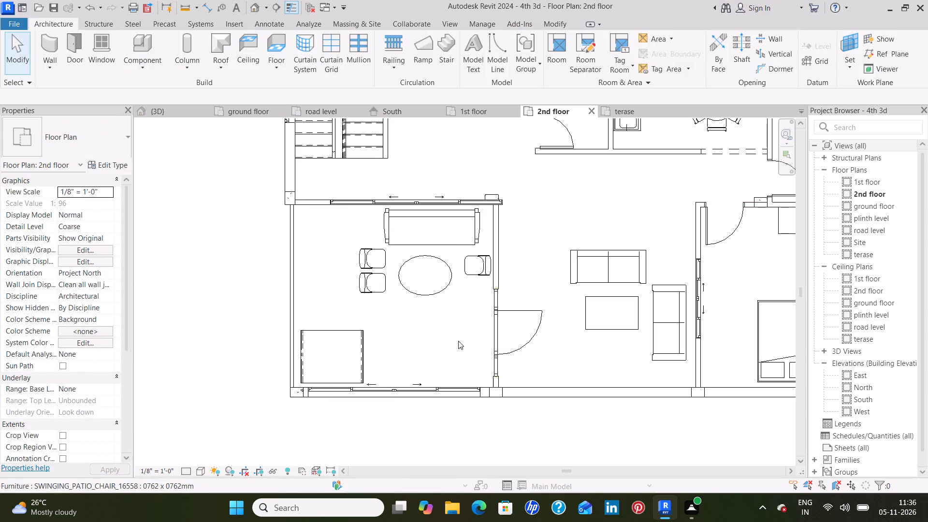
# Nudge the swinging patio chair on the 1st floor balcony about 0.25' west.
pyautogui.click(474, 110)
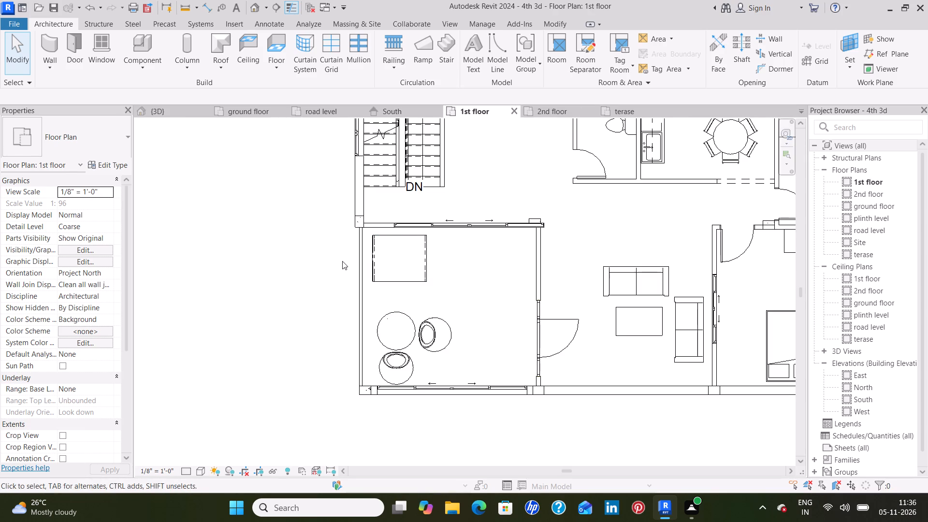
pyautogui.click(373, 255)
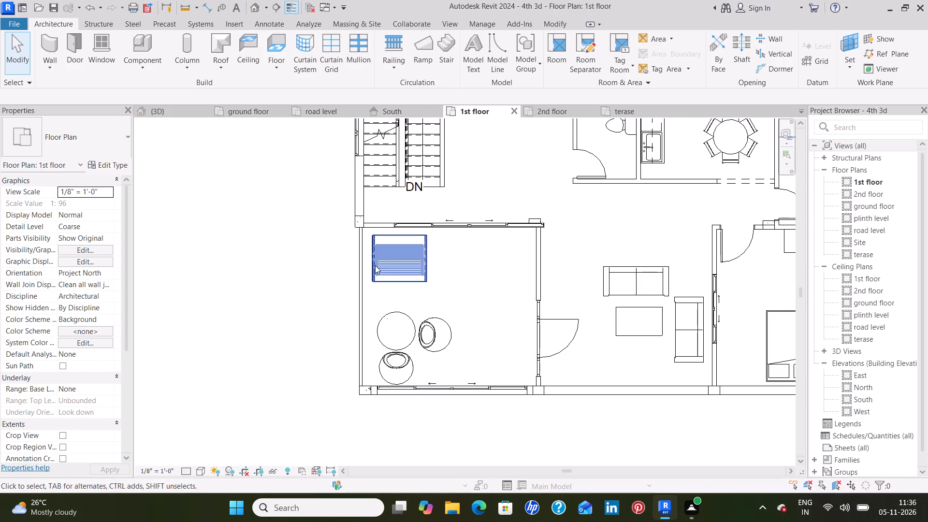
pyautogui.press('Left')
pyautogui.press('Left')
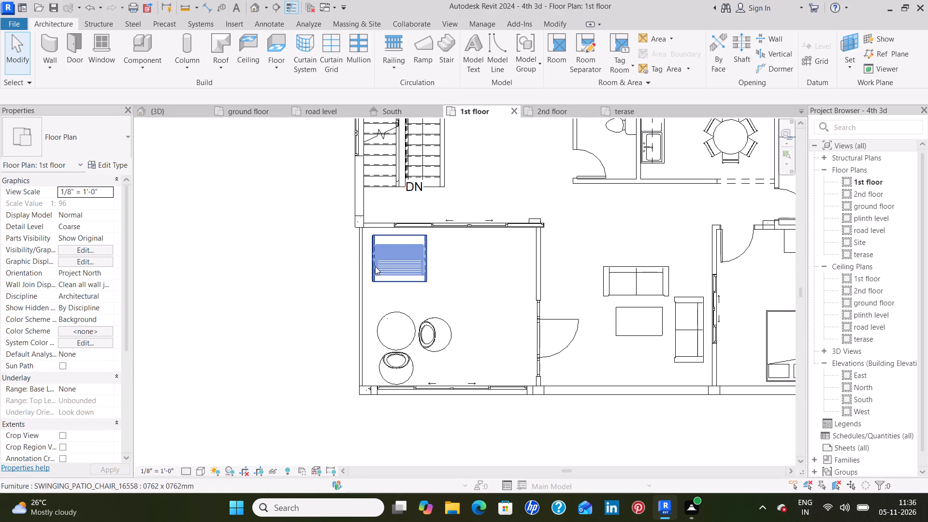
pyautogui.press('Left')
pyautogui.press('Left')
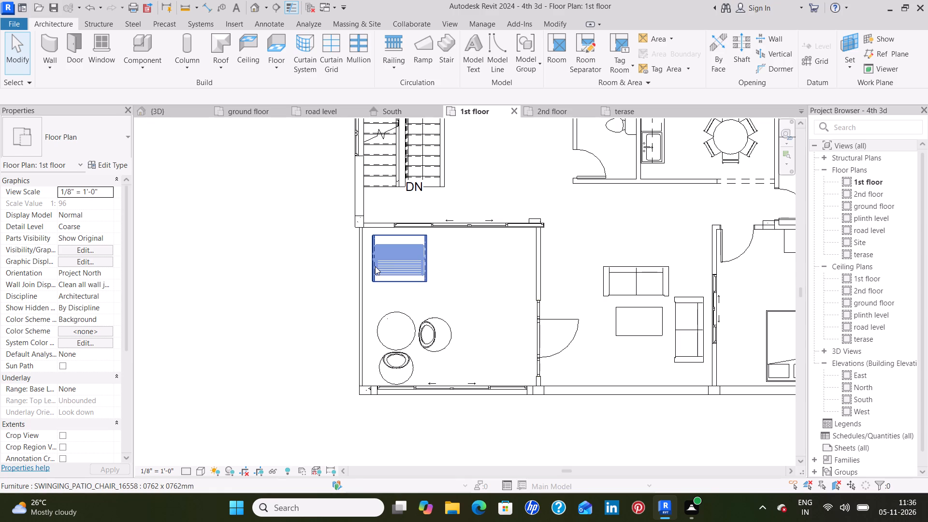
pyautogui.click(378, 266)
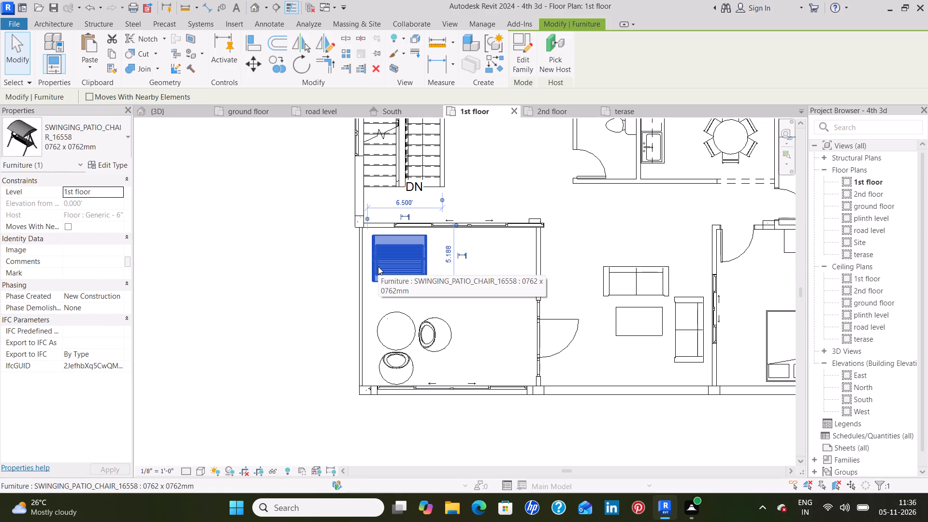
pyautogui.press('Left')
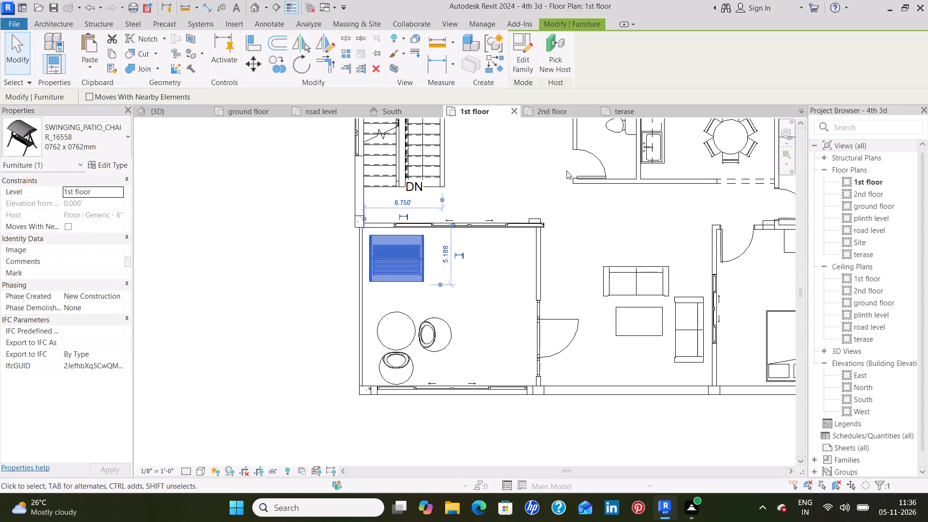
# Nudge the swinging patio chair on the 2nd floor slightly north, to about 13.8' from the balcony room's north wall.
pyautogui.click(551, 112)
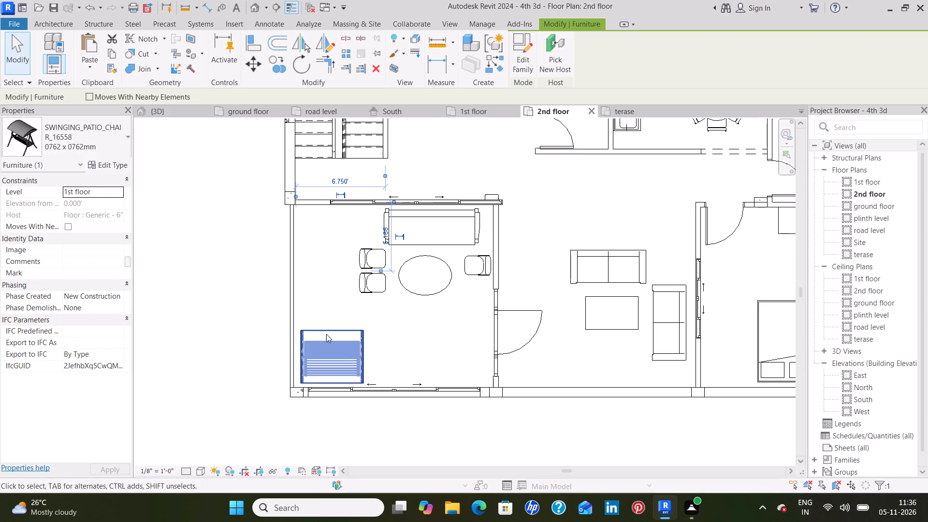
pyautogui.click(327, 334)
pyautogui.press('Up')
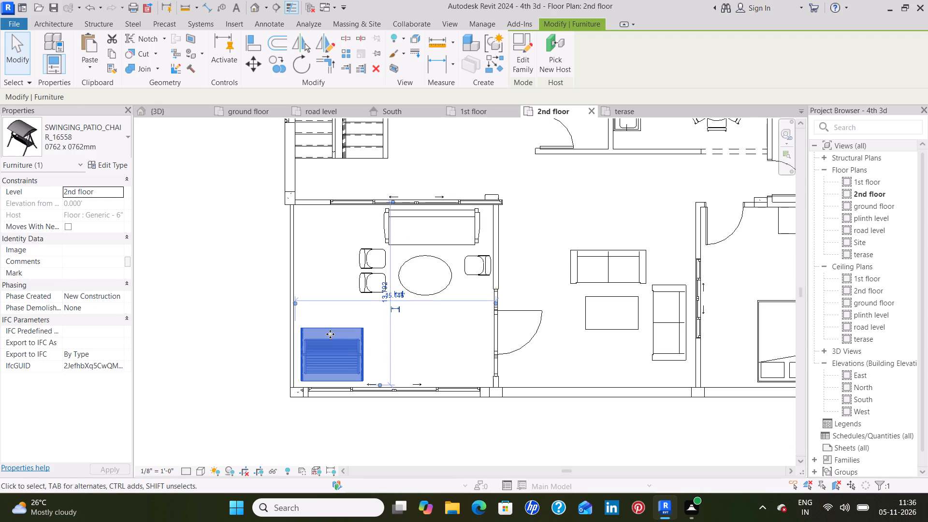
pyautogui.press('Up')
pyautogui.press('Down')
pyautogui.click(426, 325)
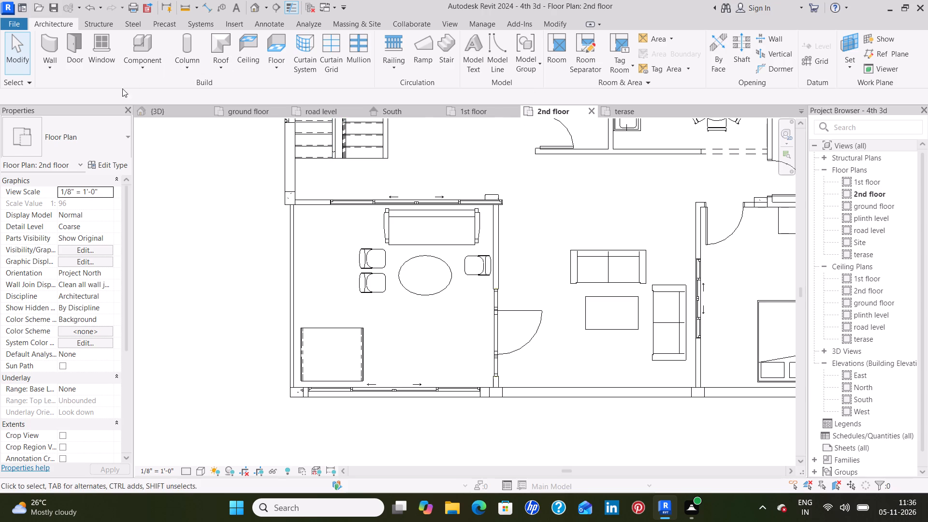
# Check the balconies in the 3D view, and rotate the 2nd floor swinging patio chair by 180 degrees.
pyautogui.click(167, 114)
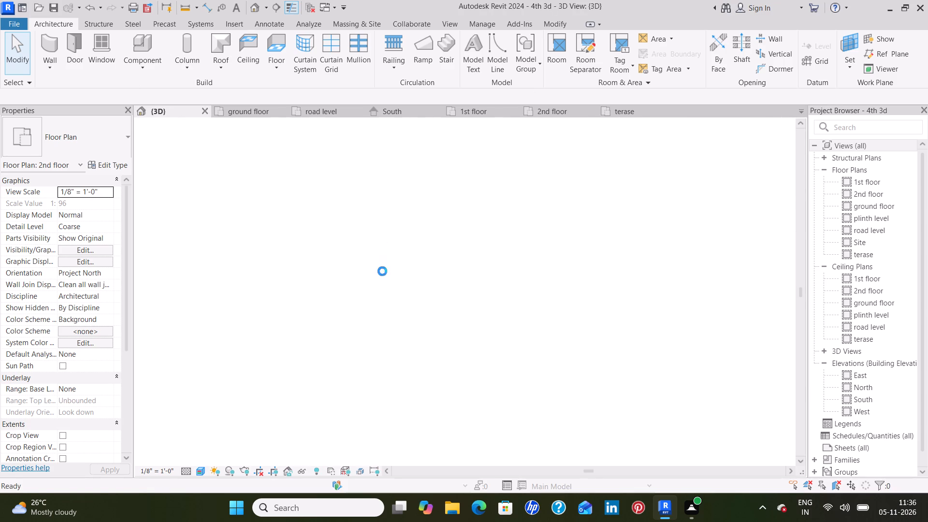
pyautogui.scroll(-2, 396, 266)
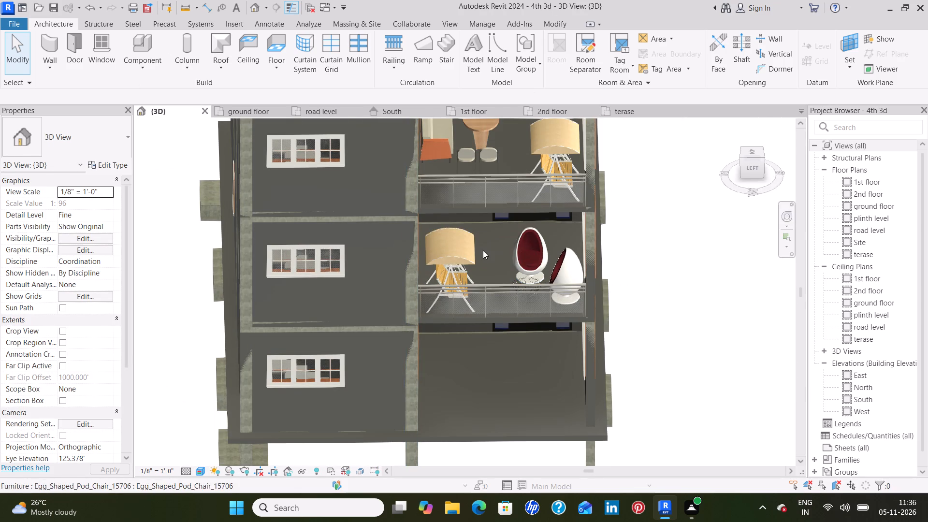
pyautogui.click(551, 110)
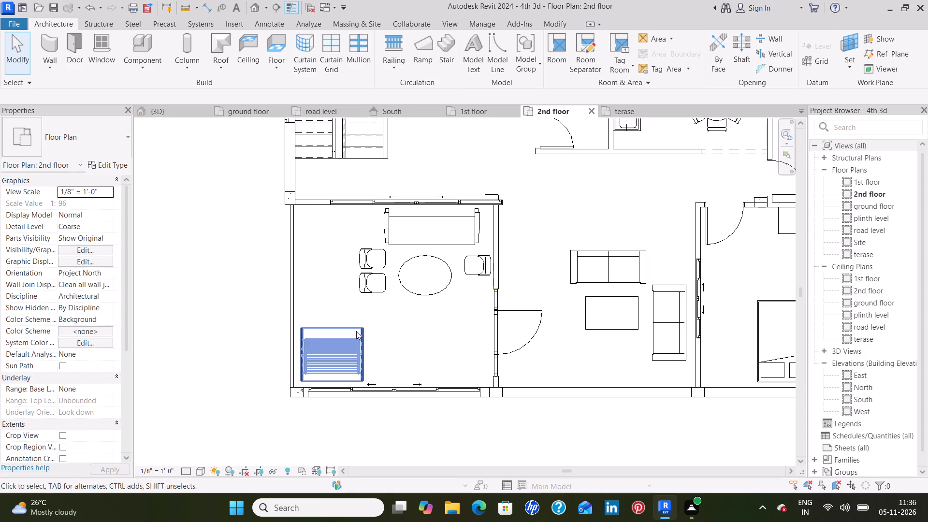
pyautogui.click(358, 328)
pyautogui.click(362, 327)
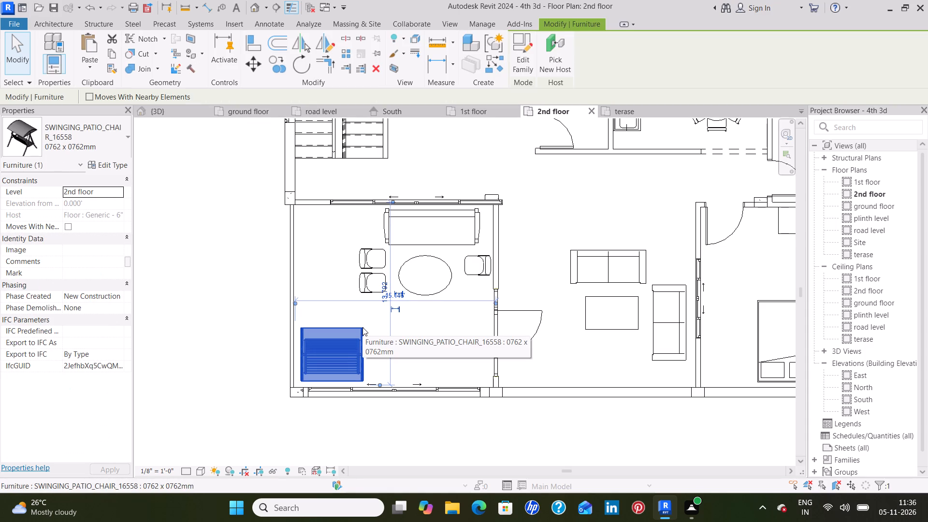
pyautogui.press('space')
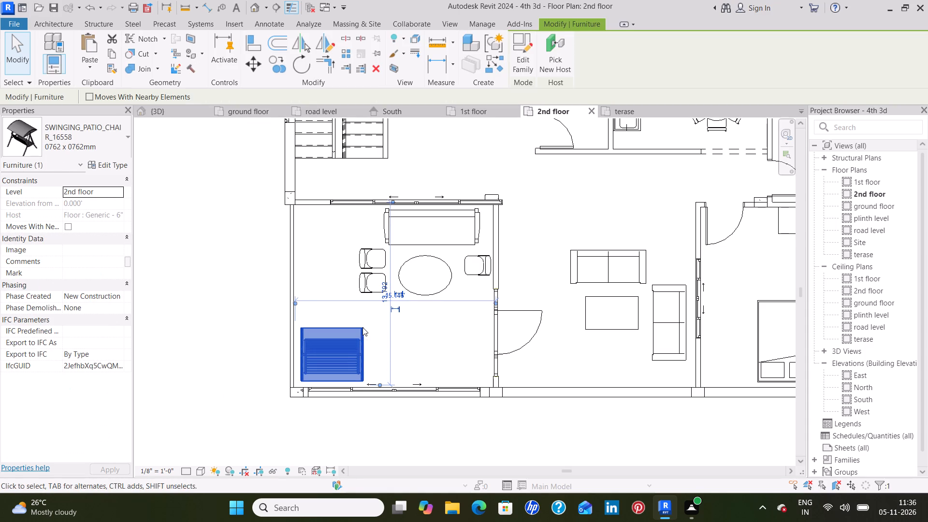
pyautogui.press('space')
pyautogui.press('space')
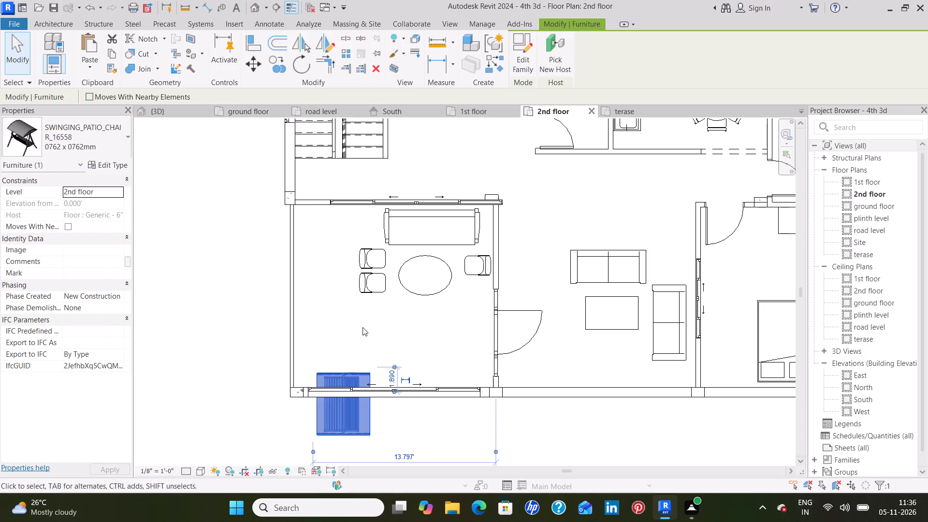
pyautogui.press('space')
pyautogui.press('space')
pyautogui.press('space')
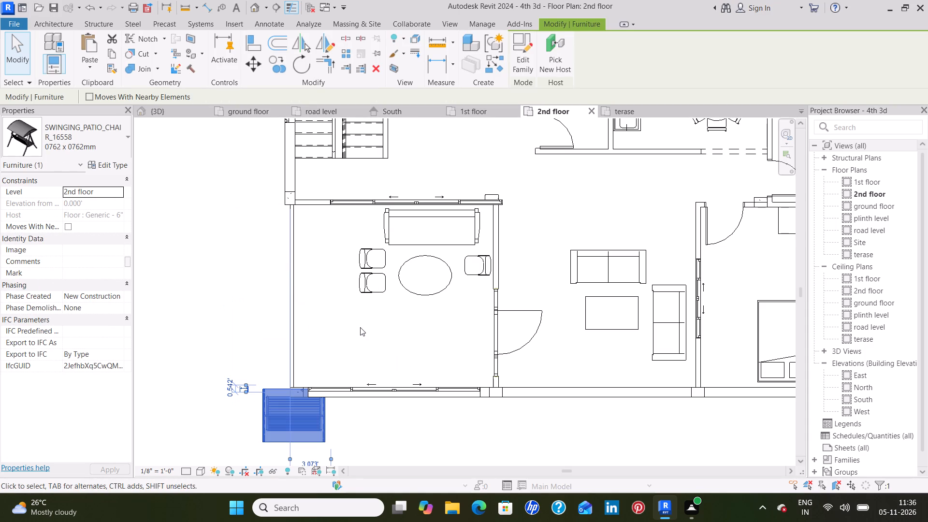
# Nudge the 2nd floor swinging patio chair about 4.7' north, to about 5.2' off the balcony room's south wall.
pyautogui.press('Up')
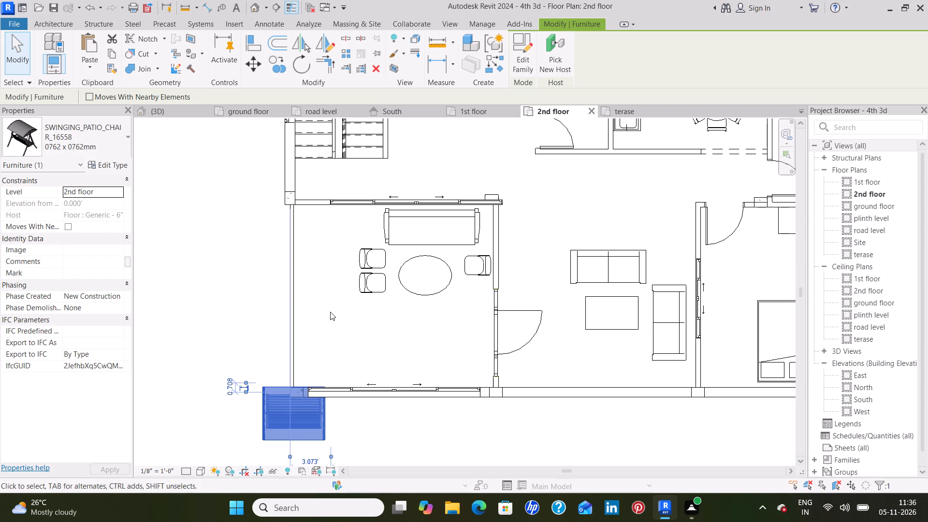
pyautogui.press('Up')
pyautogui.press('Up')
pyautogui.press('Up')
pyautogui.press('Up')
pyautogui.press('Up')
pyautogui.press('Up')
pyautogui.press('Up')
pyautogui.press('Up')
pyautogui.press('Up')
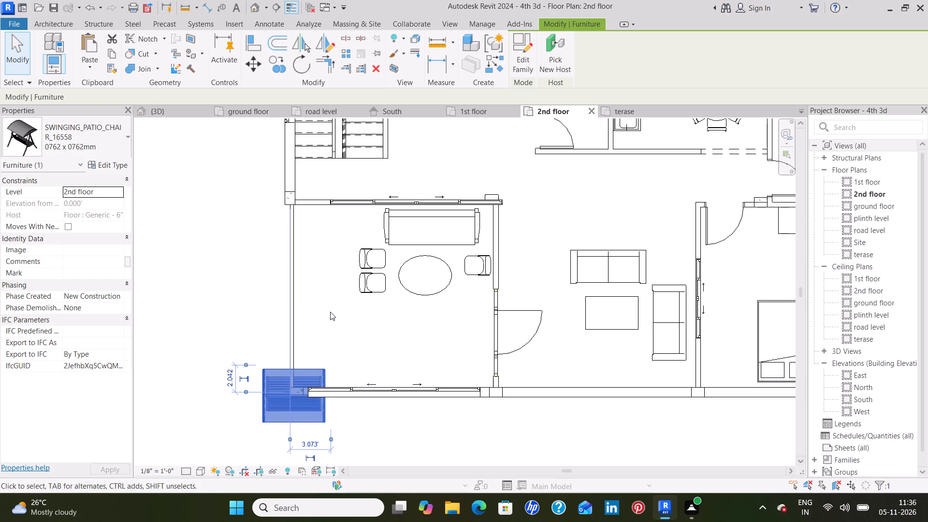
pyautogui.press('Up')
pyautogui.press('Up')
pyautogui.press('Up')
pyautogui.press('Up')
pyautogui.press('Up')
pyautogui.press('Up')
pyautogui.press('Up')
pyautogui.press('Up')
pyautogui.press('Up')
pyautogui.press('Up')
pyautogui.press('Up')
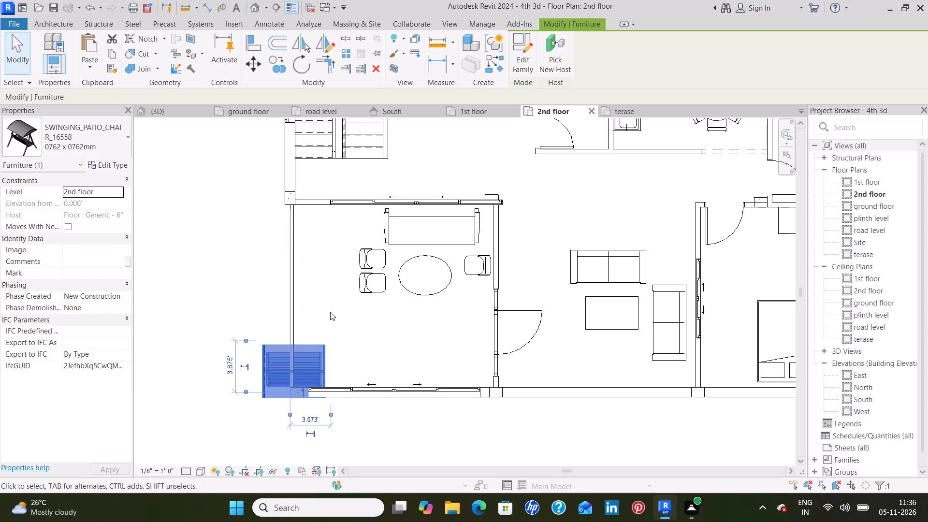
pyautogui.press('Up')
pyautogui.press('Up')
pyautogui.press('Up')
pyautogui.press('Up')
pyautogui.press('Up')
pyautogui.press('Up')
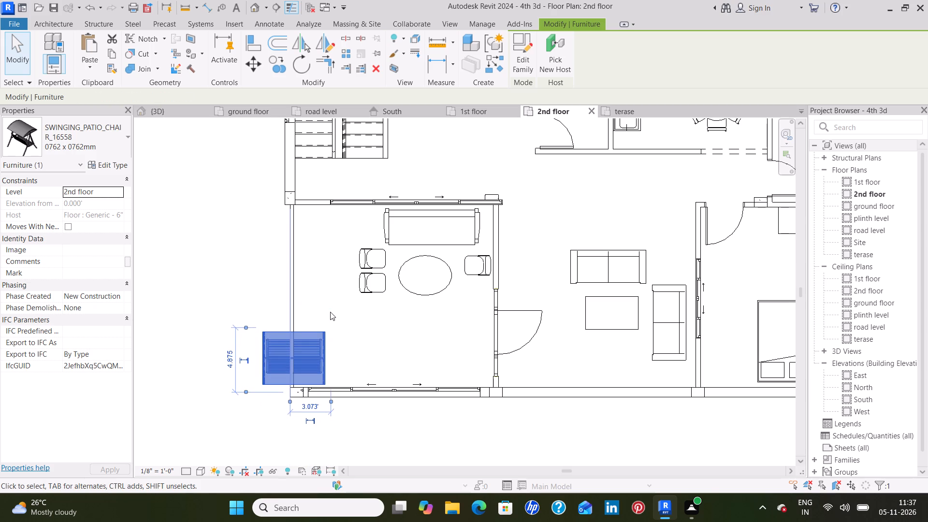
pyautogui.press('Up')
# Nudge the 2nd floor swinging patio chair about 2.8' east, inside the west railing in the balcony room's southwest corner.
pyautogui.press('Right')
pyautogui.press('Right')
pyautogui.press('Right')
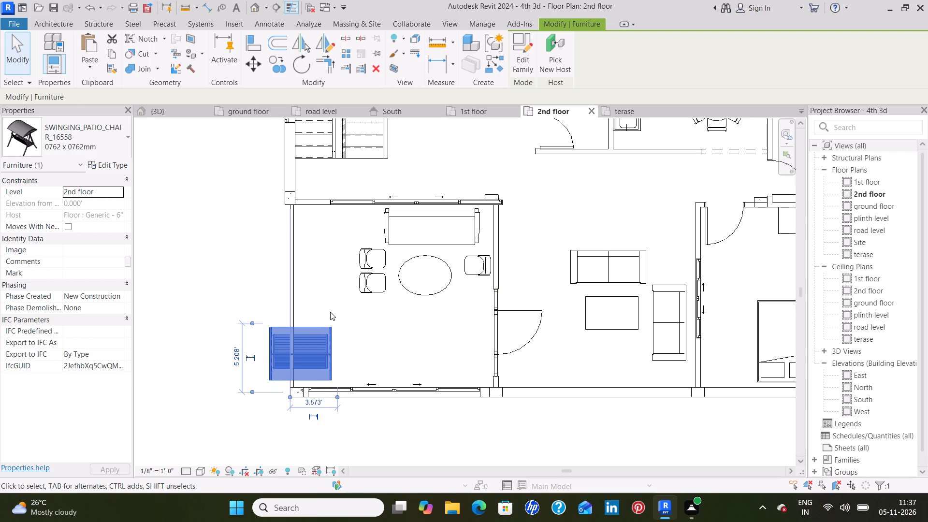
pyautogui.press('Right')
pyautogui.press('Right')
pyautogui.press('Right')
pyautogui.press('Right')
pyautogui.press('Right')
pyautogui.press('Right')
pyautogui.press('Right')
pyautogui.press('Right')
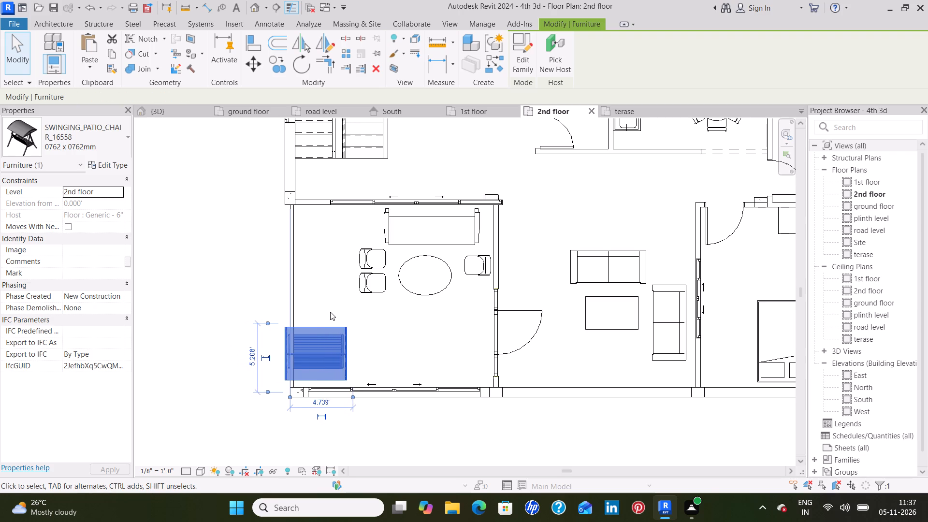
pyautogui.press('Right')
pyautogui.press('Right')
pyautogui.press('Right')
pyautogui.press('Right')
pyautogui.press('Right')
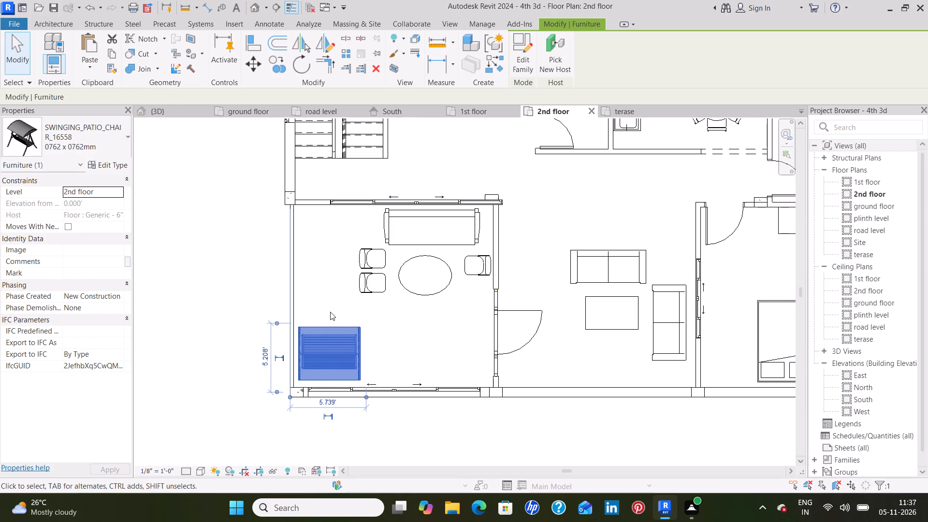
pyautogui.press('Right')
pyautogui.click(325, 313)
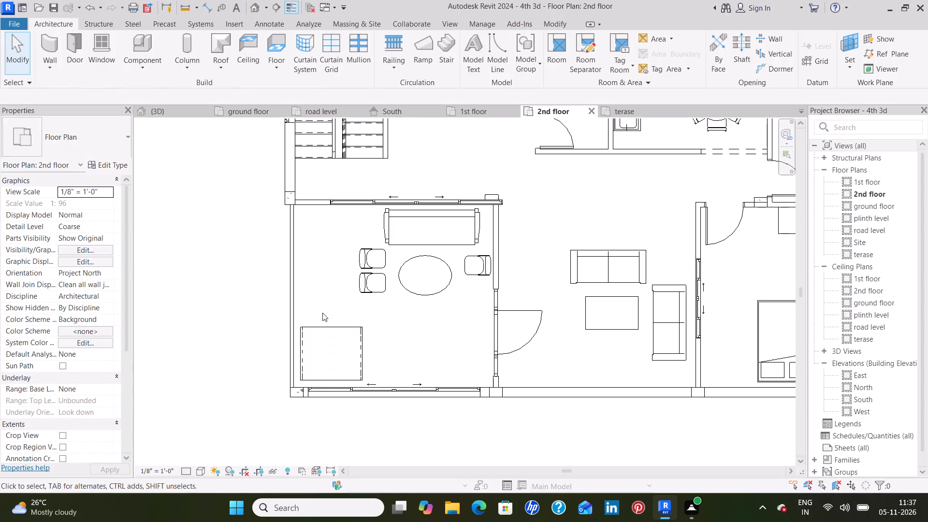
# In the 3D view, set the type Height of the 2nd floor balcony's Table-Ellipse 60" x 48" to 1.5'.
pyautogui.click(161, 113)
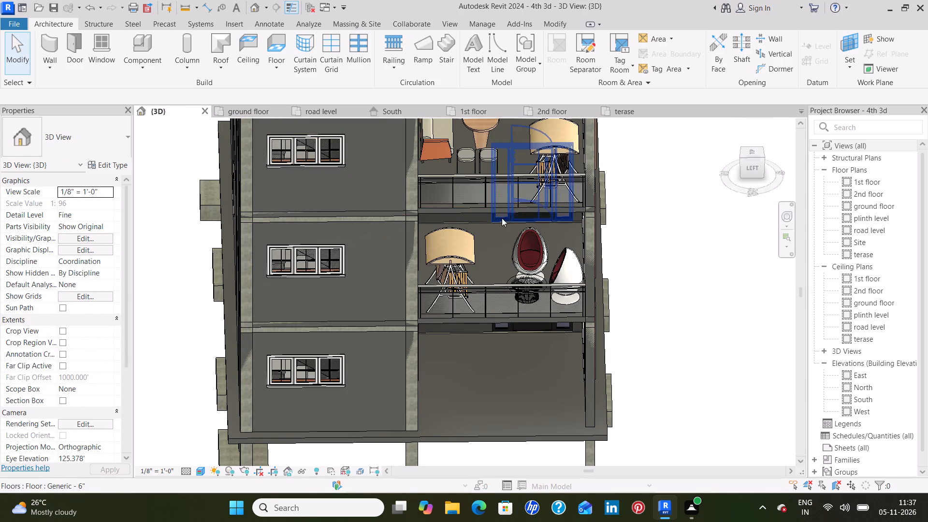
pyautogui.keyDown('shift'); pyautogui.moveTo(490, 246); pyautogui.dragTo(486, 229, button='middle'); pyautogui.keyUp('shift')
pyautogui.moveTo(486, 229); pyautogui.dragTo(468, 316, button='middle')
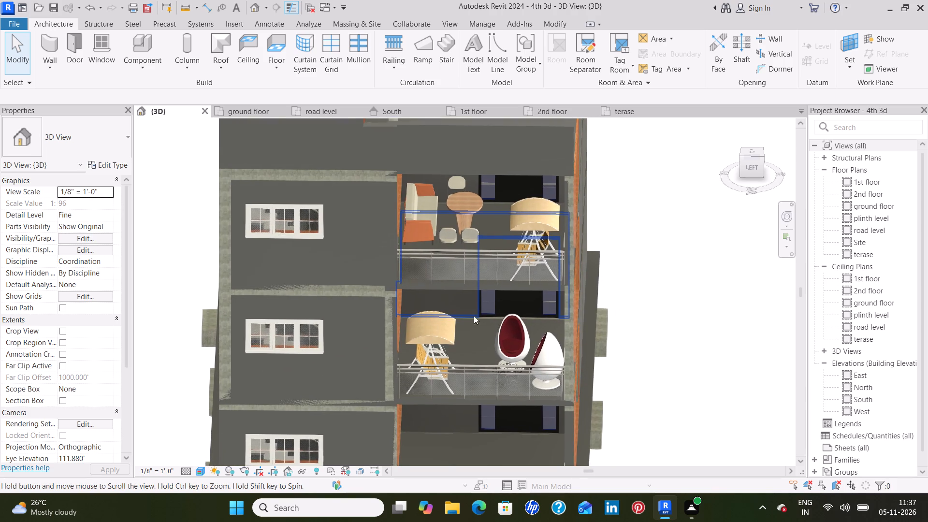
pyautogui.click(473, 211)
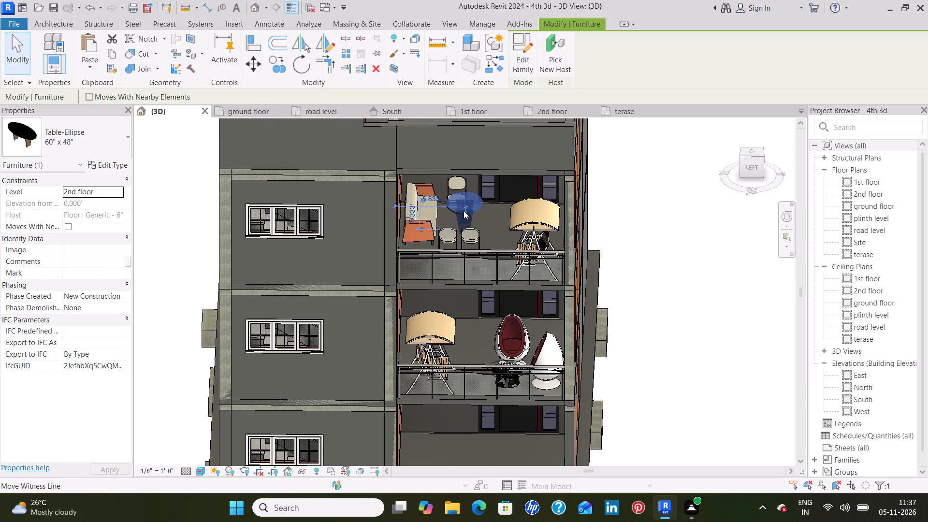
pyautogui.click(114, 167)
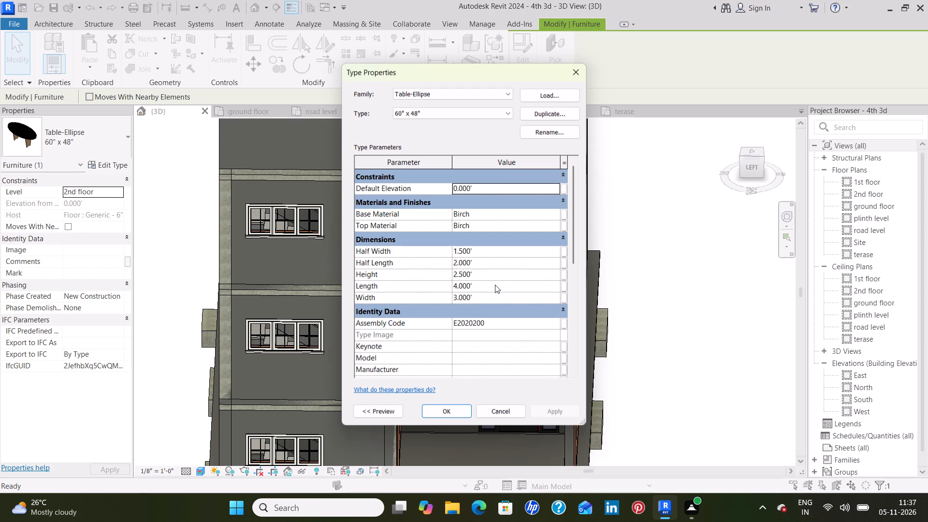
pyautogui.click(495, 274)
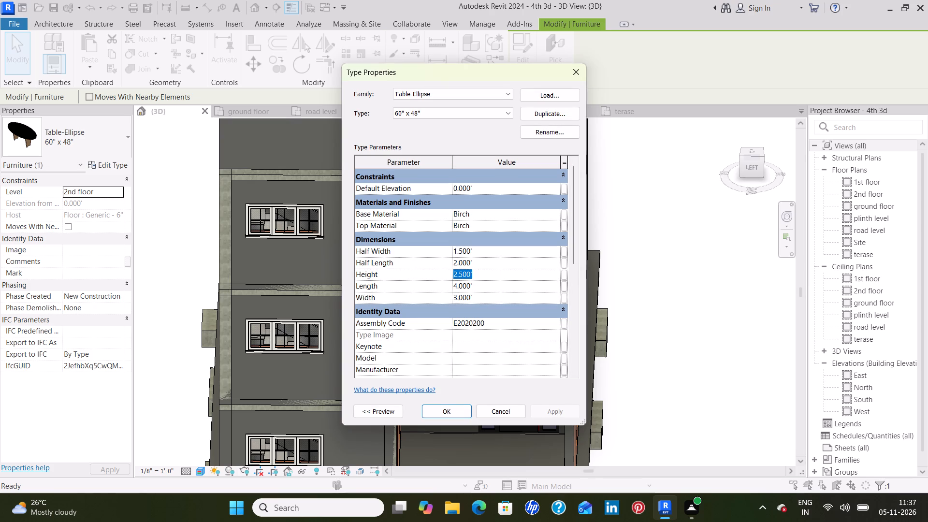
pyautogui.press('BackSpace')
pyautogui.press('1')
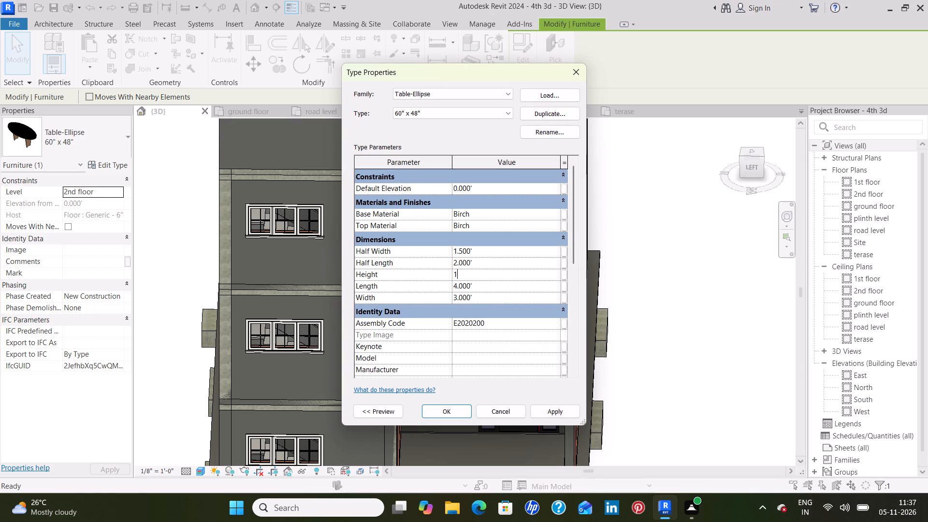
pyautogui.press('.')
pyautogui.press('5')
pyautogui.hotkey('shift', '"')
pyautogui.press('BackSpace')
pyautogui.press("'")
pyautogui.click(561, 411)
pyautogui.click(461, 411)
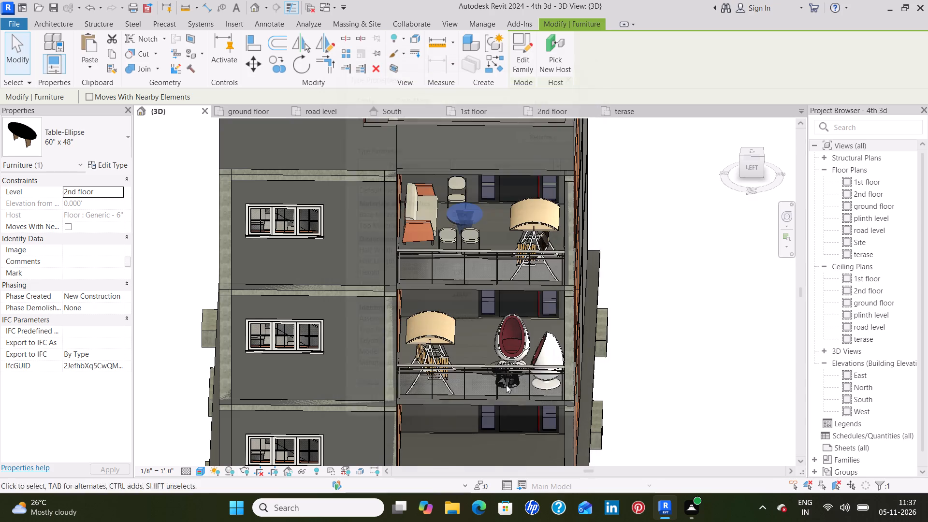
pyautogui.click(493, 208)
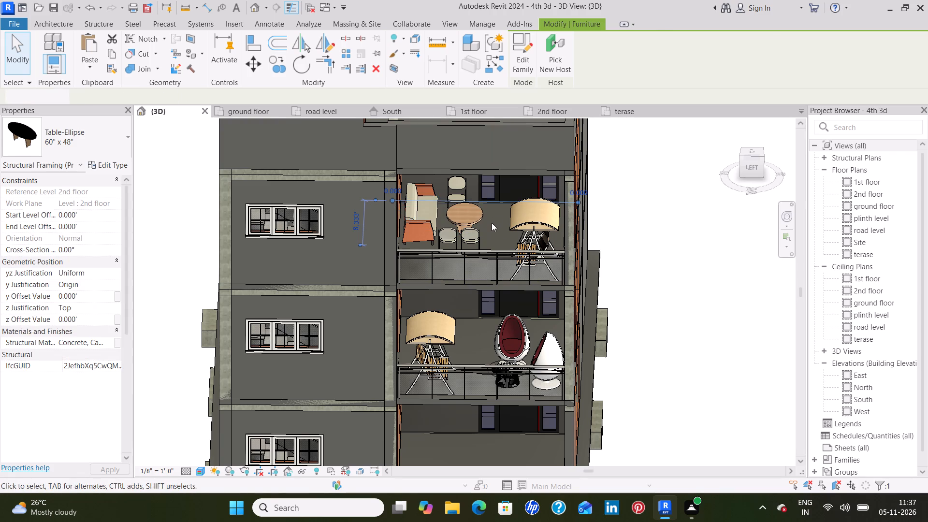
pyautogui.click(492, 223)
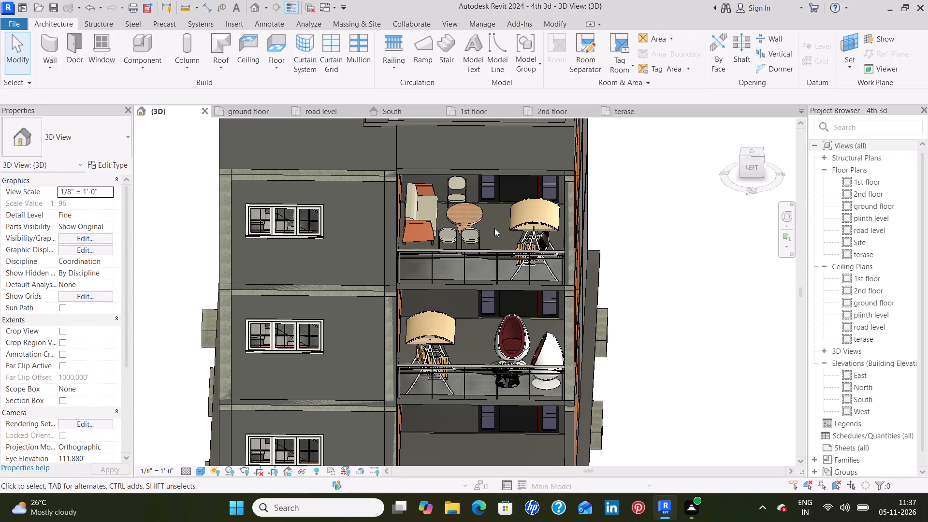
# Set the type Height of the 2nd floor balcony's Table-Ellipse 60" x 48" to 1'.
pyautogui.keyDown('shift'); pyautogui.moveTo(494, 228); pyautogui.dragTo(493, 212, button='middle'); pyautogui.keyUp('shift')
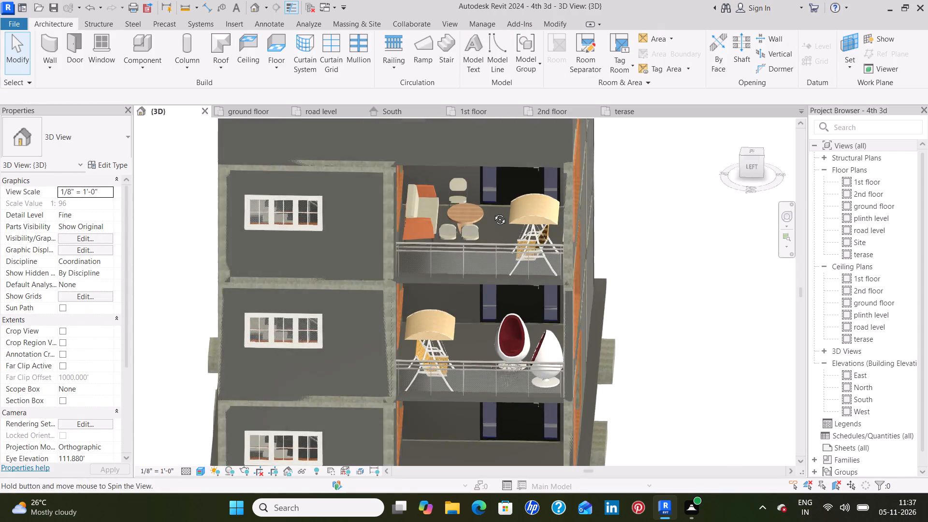
pyautogui.keyDown('shift'); pyautogui.moveTo(493, 212); pyautogui.dragTo(490, 144, button='middle'); pyautogui.keyUp('shift')
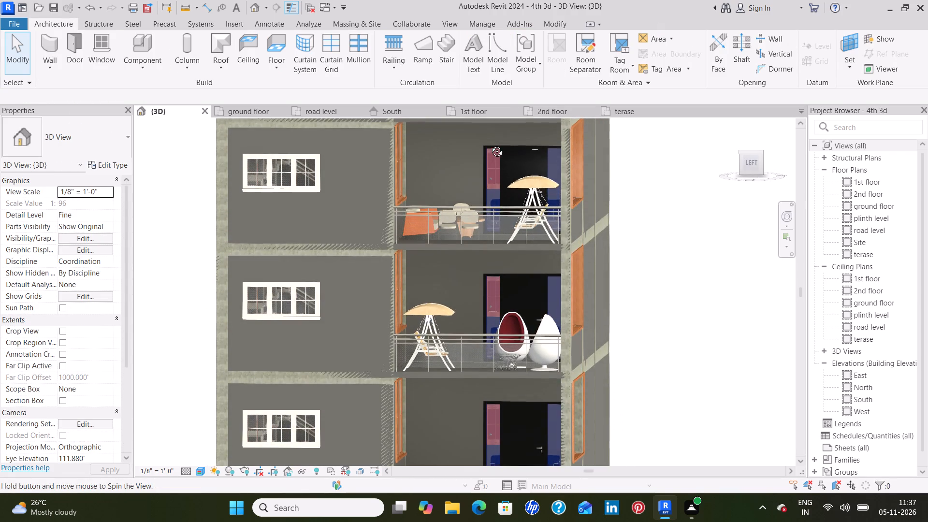
pyautogui.keyDown('shift'); pyautogui.moveTo(490, 144); pyautogui.dragTo(495, 262, button='middle'); pyautogui.keyUp('shift')
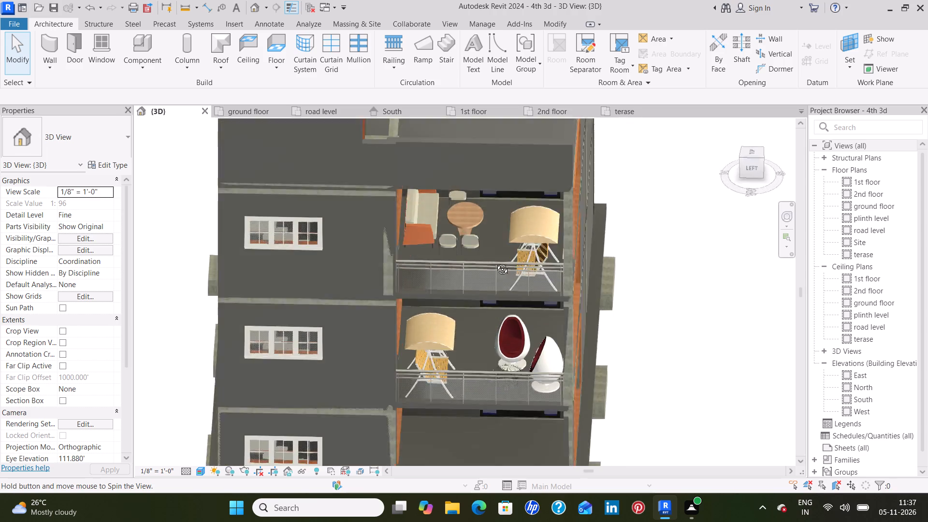
pyautogui.keyDown('shift'); pyautogui.moveTo(495, 262); pyautogui.dragTo(495, 282, button='middle'); pyautogui.keyUp('shift')
pyautogui.moveTo(495, 270); pyautogui.dragTo(495, 247, button='middle')
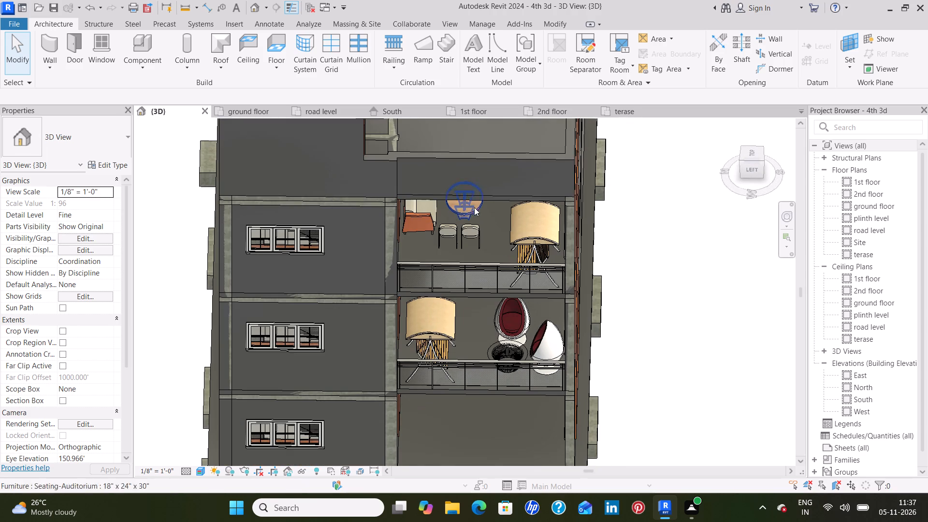
pyautogui.click(473, 210)
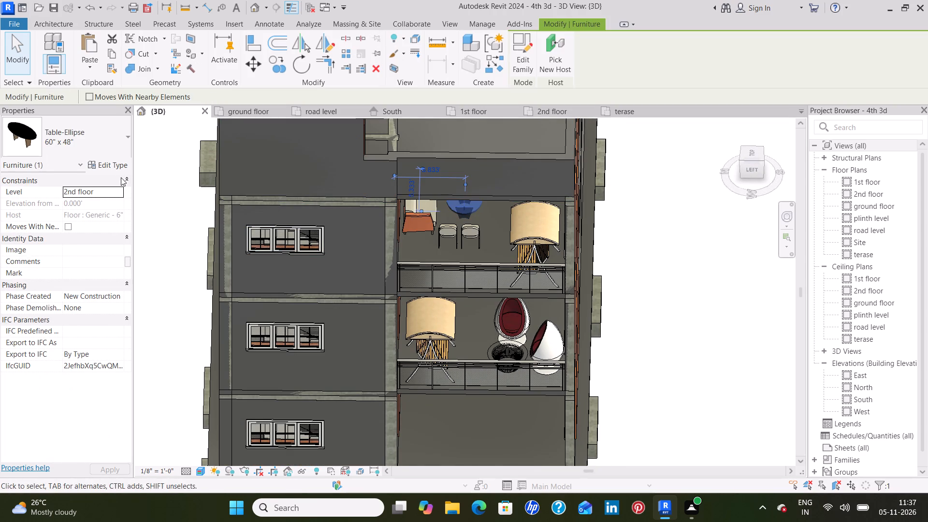
pyautogui.click(116, 164)
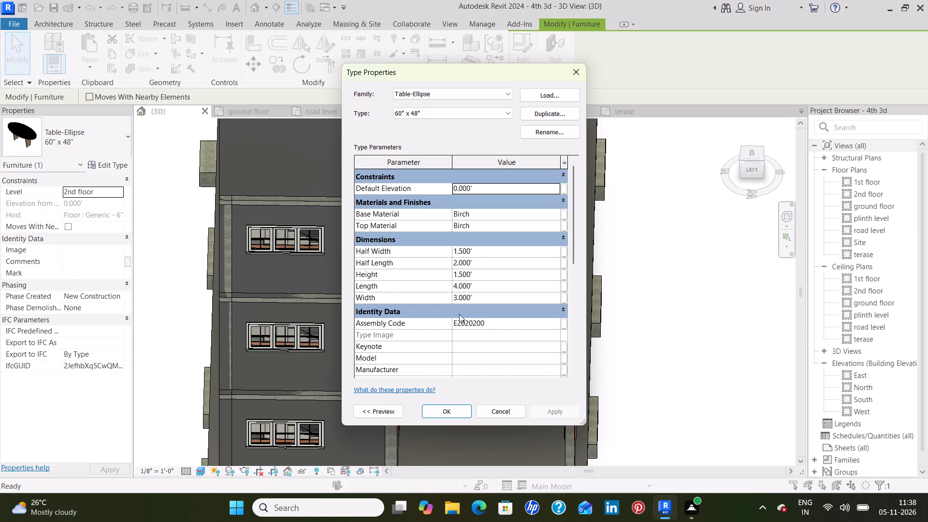
pyautogui.click(506, 285)
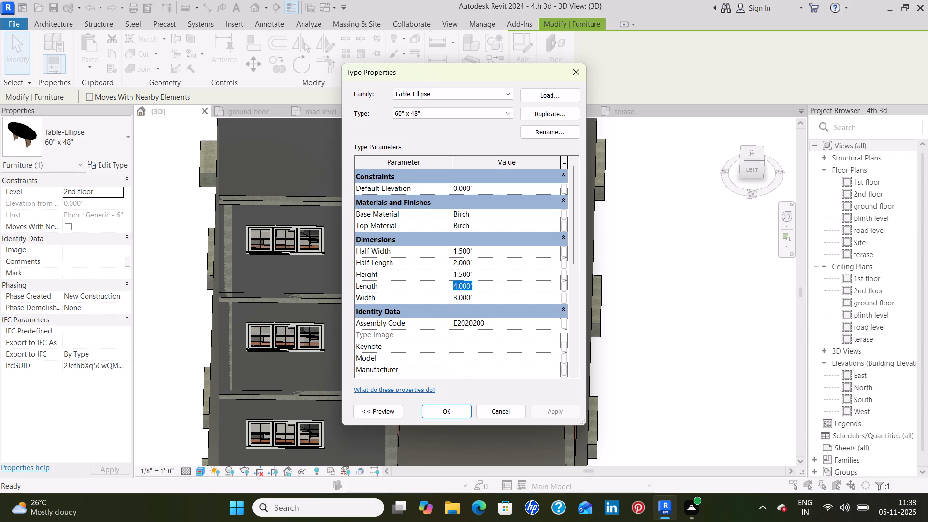
pyautogui.click(505, 273)
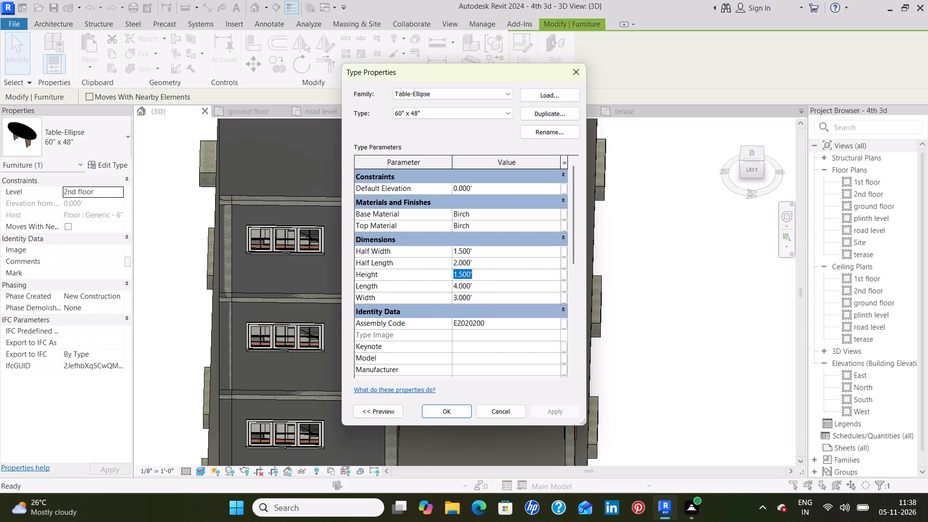
pyautogui.press('BackSpace')
pyautogui.write("1'")
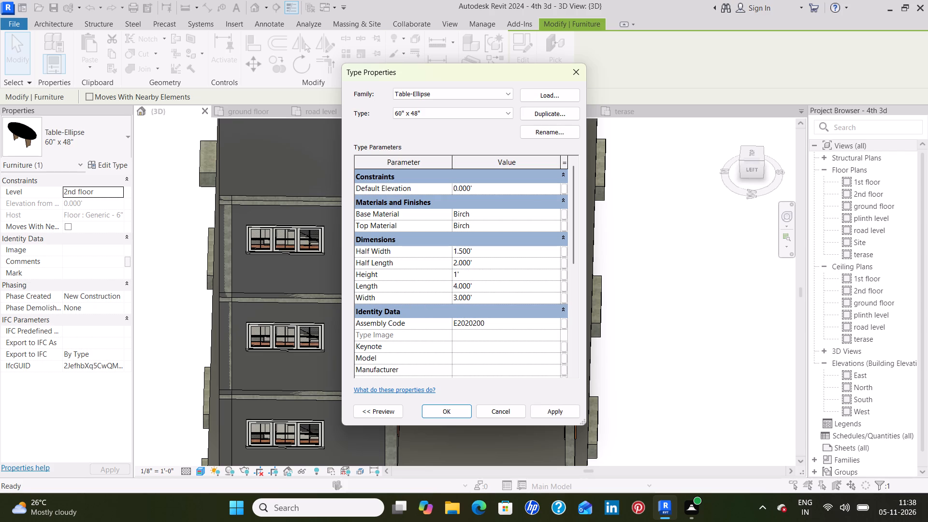
pyautogui.click(553, 411)
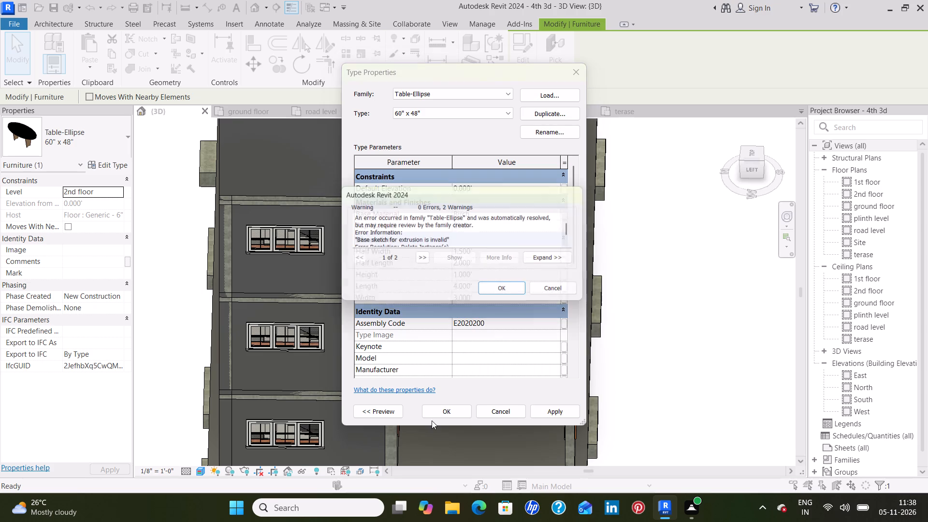
pyautogui.click(512, 288)
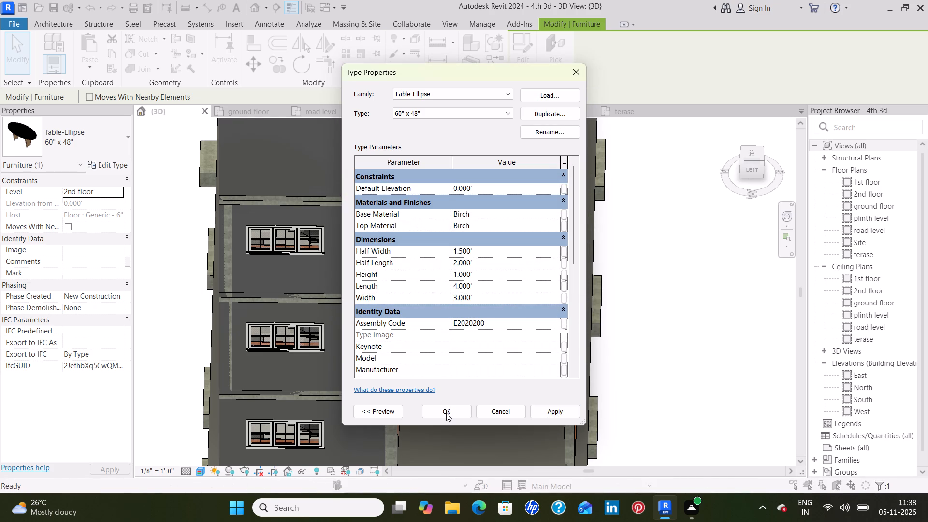
pyautogui.click(446, 413)
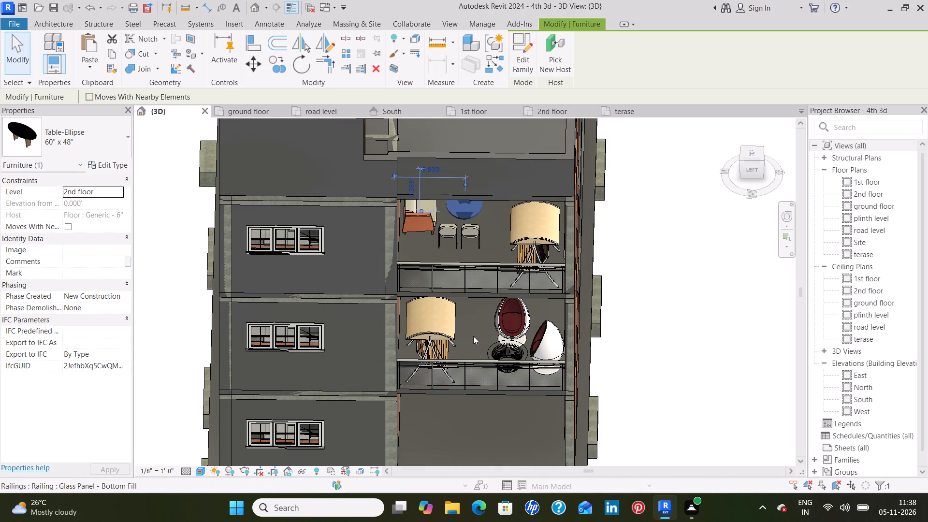
# Examine the furnished 1st and 2nd floor balconies and the whole building exterior from several angles in the 3D view.
pyautogui.keyDown('shift'); pyautogui.moveTo(459, 344); pyautogui.dragTo(462, 322, button='middle'); pyautogui.keyUp('shift')
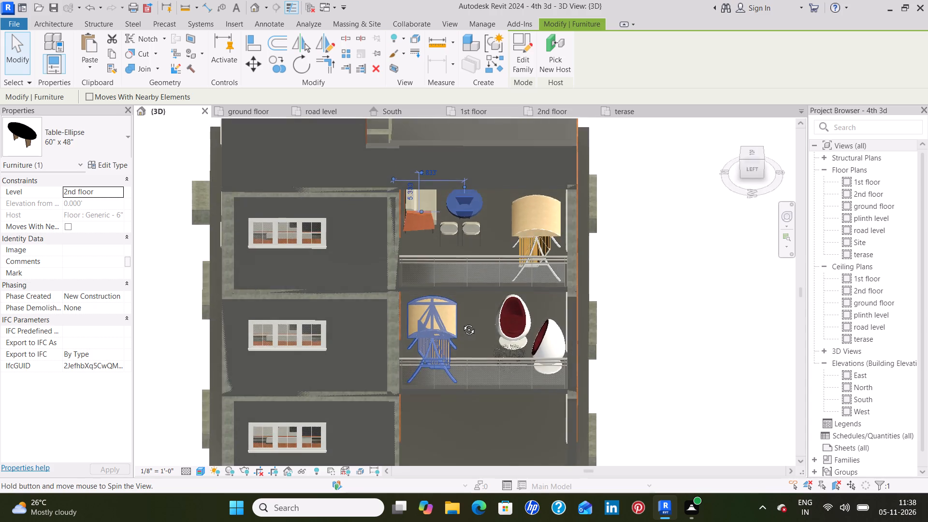
pyautogui.keyDown('shift'); pyautogui.moveTo(462, 322); pyautogui.dragTo(459, 230, button='middle'); pyautogui.keyUp('shift')
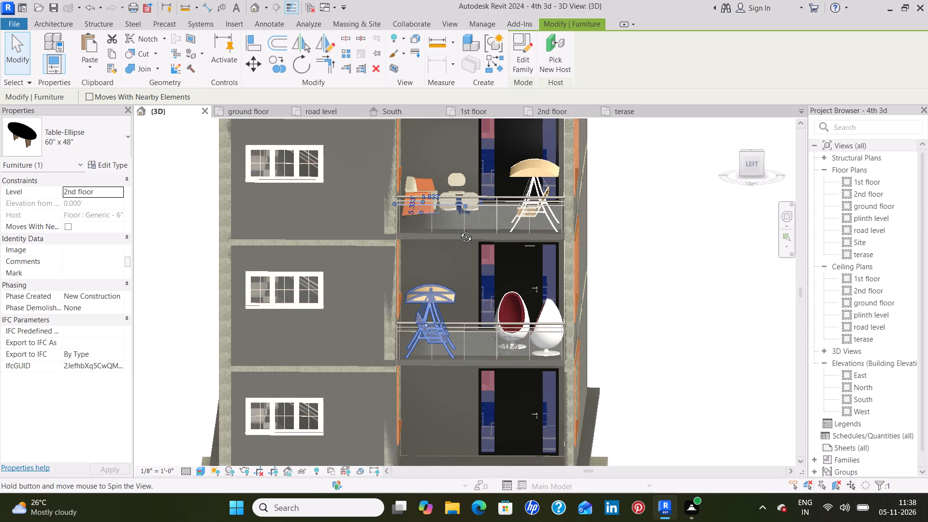
pyautogui.keyDown('shift'); pyautogui.moveTo(459, 230); pyautogui.dragTo(459, 292, button='middle'); pyautogui.keyUp('shift')
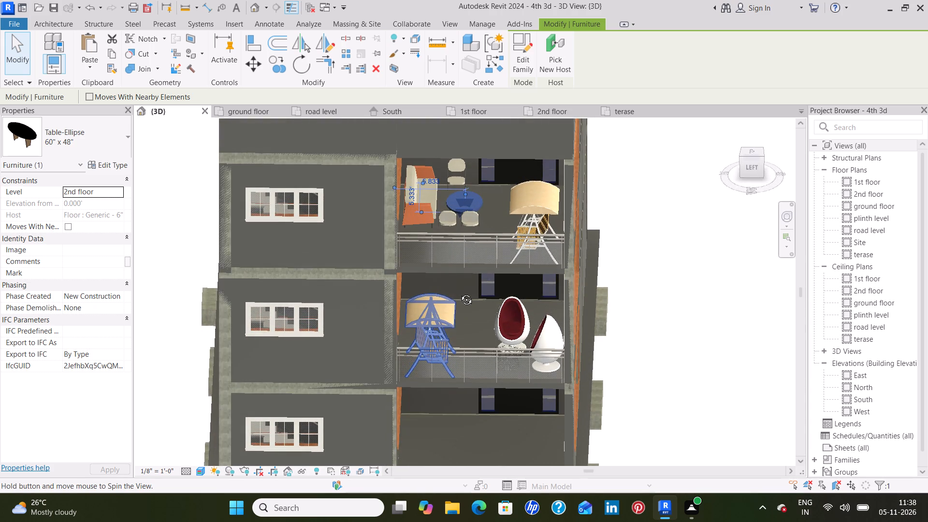
pyautogui.keyDown('shift'); pyautogui.moveTo(459, 292); pyautogui.dragTo(439, 246, button='middle'); pyautogui.keyUp('shift')
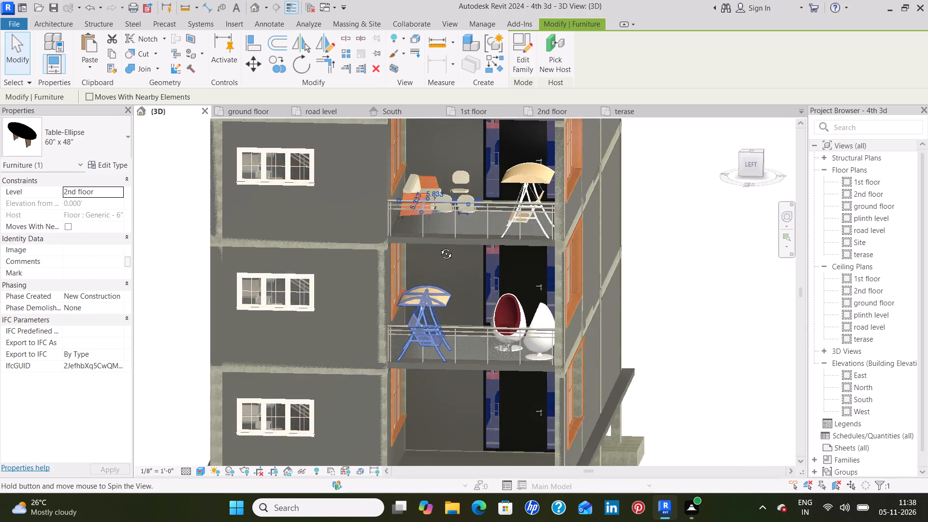
pyautogui.keyDown('shift'); pyautogui.moveTo(439, 246); pyautogui.dragTo(449, 294, button='middle'); pyautogui.keyUp('shift')
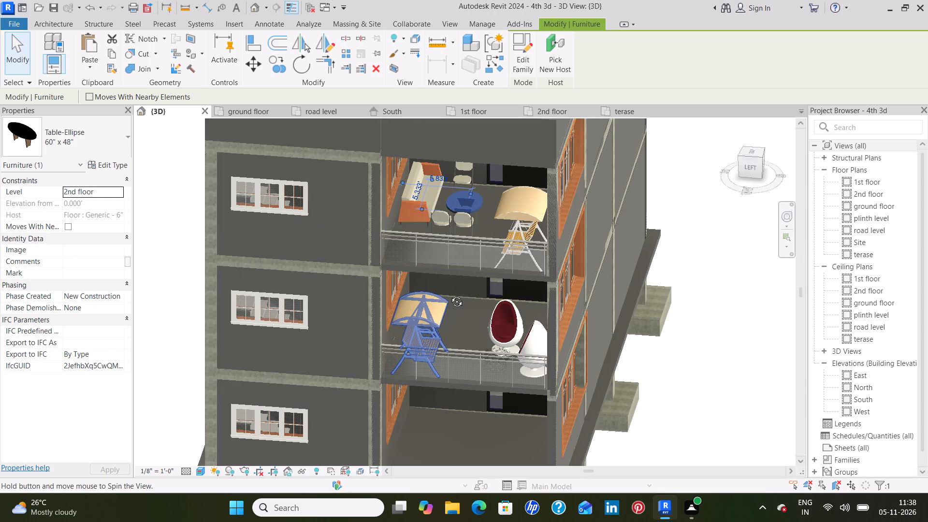
pyautogui.keyDown('shift'); pyautogui.moveTo(449, 294); pyautogui.dragTo(450, 294, button='middle'); pyautogui.keyUp('shift')
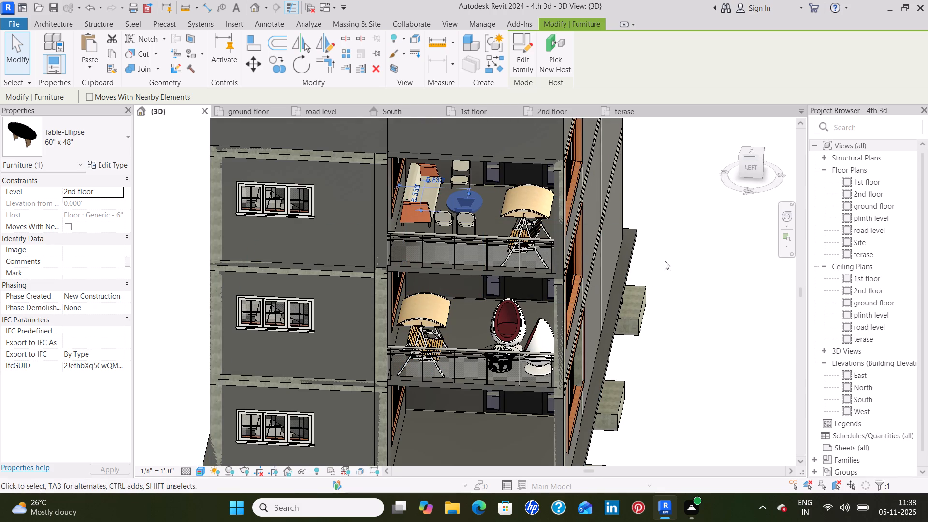
pyautogui.click(669, 259)
pyautogui.scroll(-5, 609, 269)
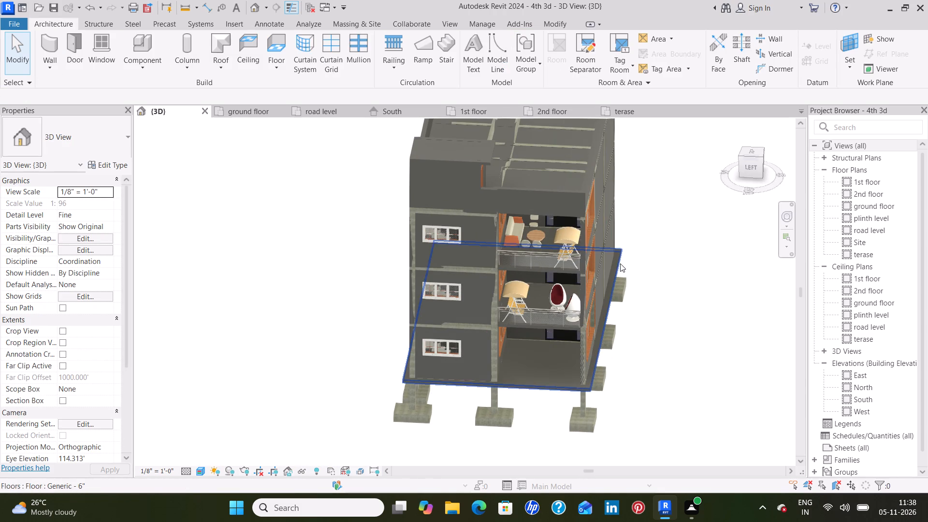
pyautogui.moveTo(684, 340); pyautogui.dragTo(651, 305, button='middle')
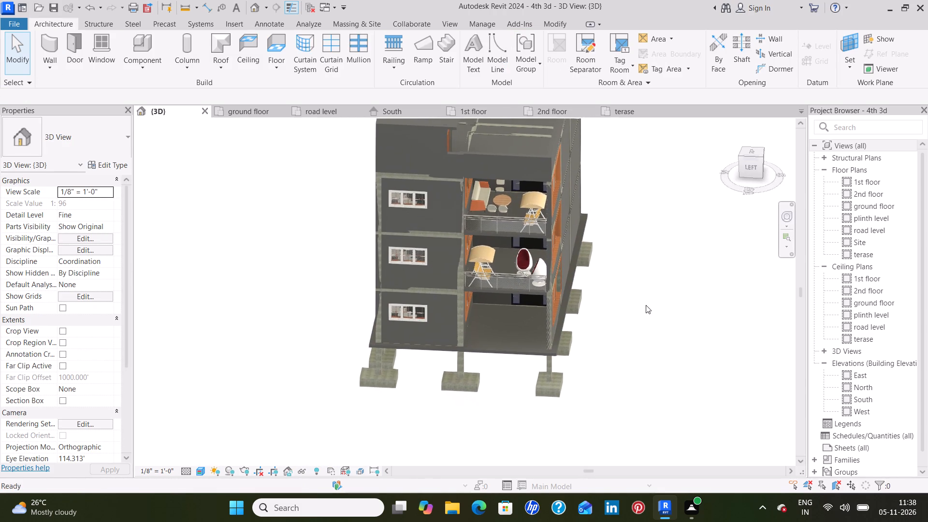
pyautogui.keyDown('shift'); pyautogui.moveTo(642, 306); pyautogui.dragTo(624, 263, button='middle'); pyautogui.keyUp('shift')
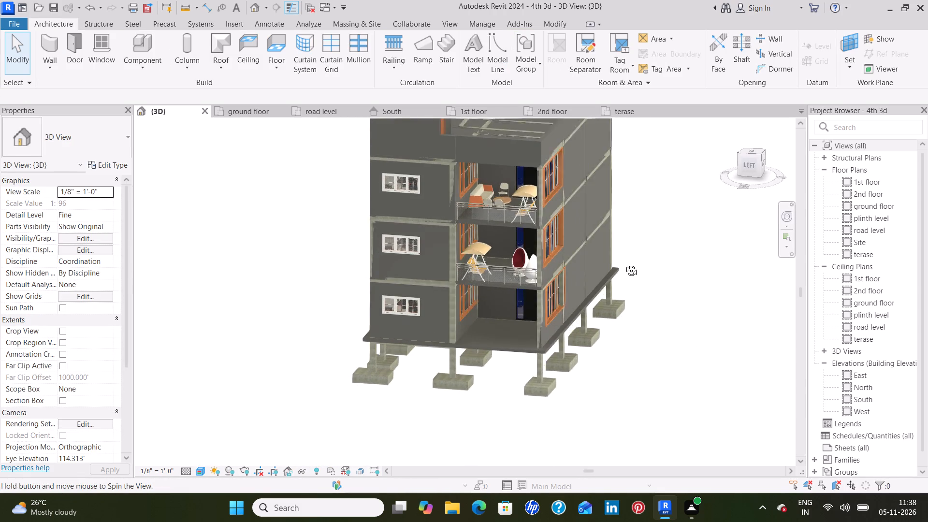
pyautogui.keyDown('shift'); pyautogui.moveTo(624, 263); pyautogui.dragTo(623, 234, button='middle'); pyautogui.keyUp('shift')
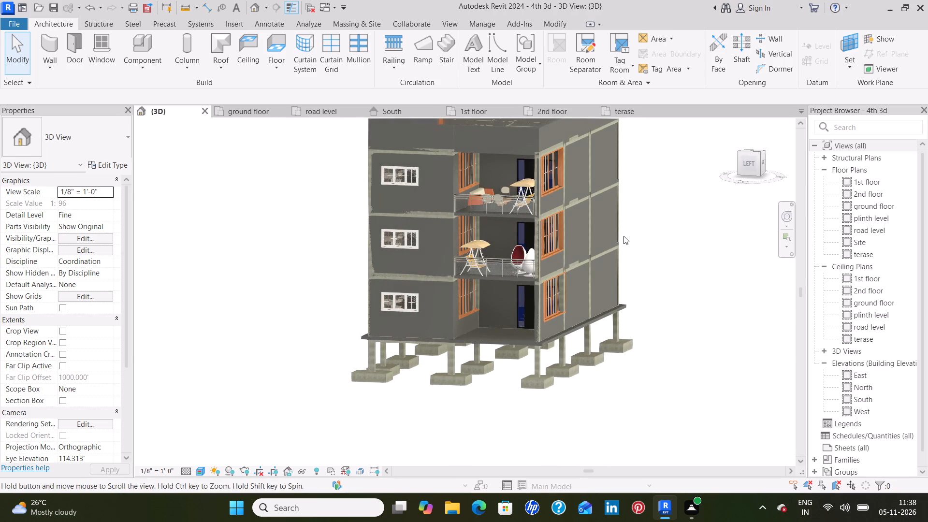
pyautogui.moveTo(637, 238); pyautogui.dragTo(638, 320, button='middle')
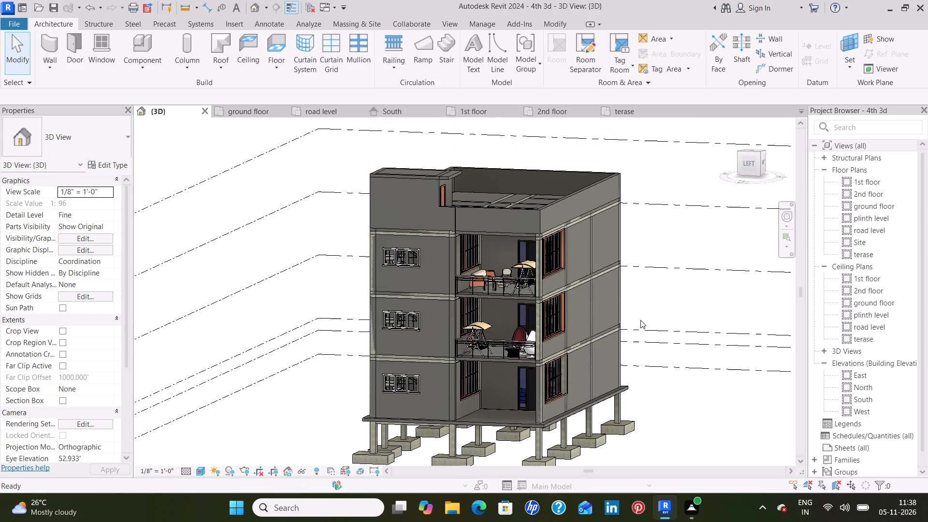
pyautogui.moveTo(650, 317); pyautogui.dragTo(647, 291, button='middle')
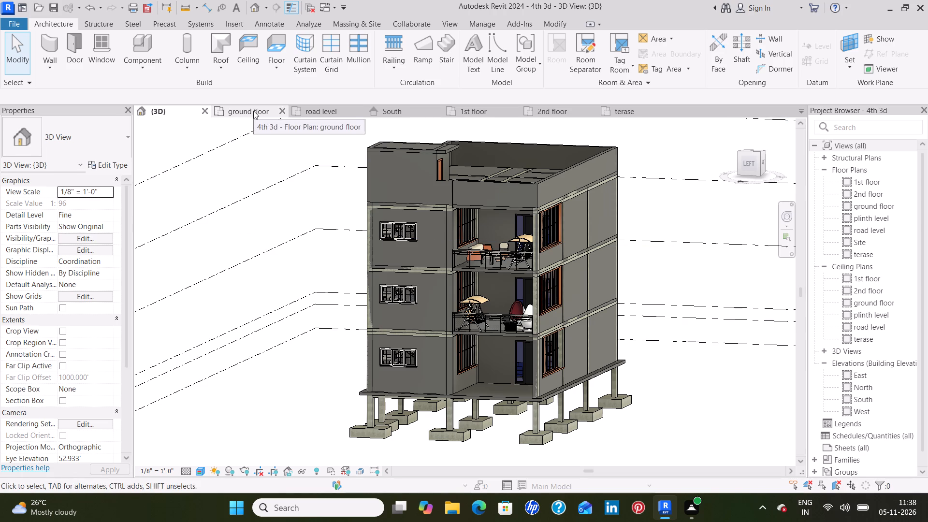
# From the 2nd floor plan, place a perspective camera southwest of the building, aimed diagonally across it past the northeast corner.
pyautogui.click(478, 111)
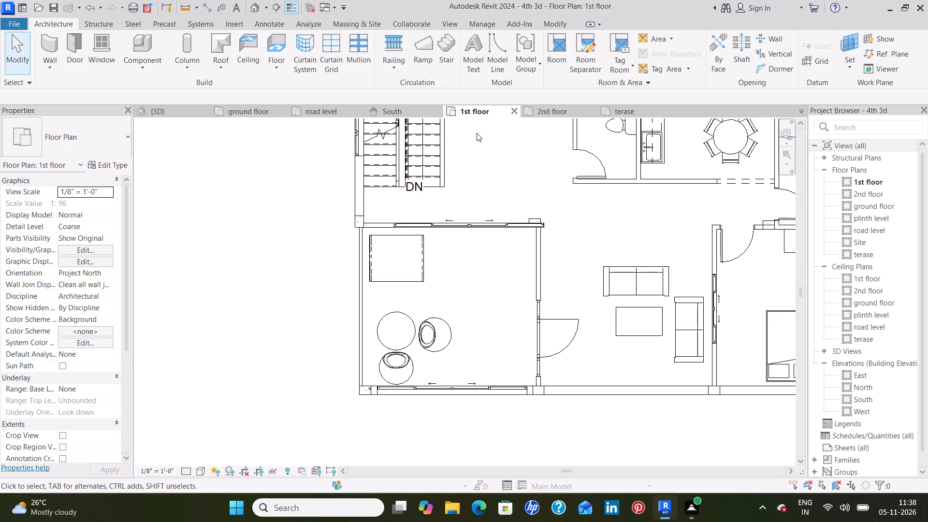
pyautogui.click(561, 110)
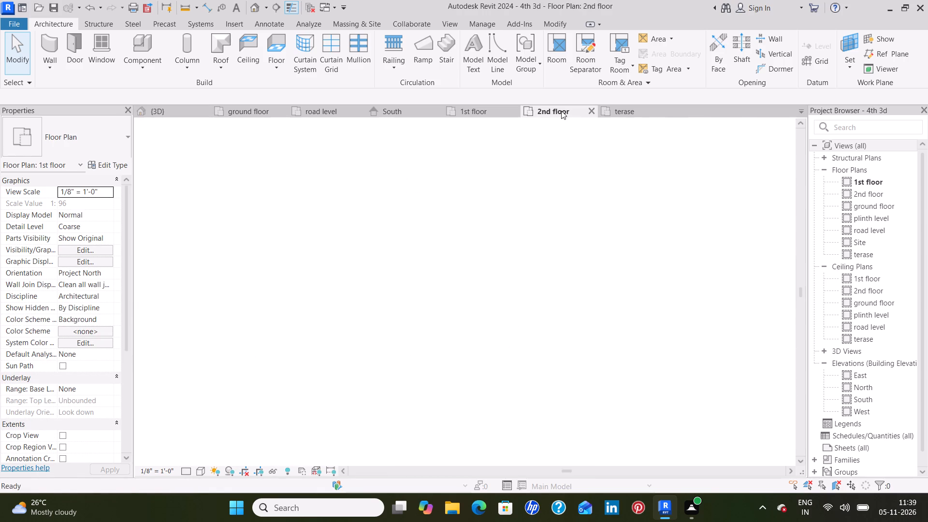
pyautogui.scroll(-1, 536, 254)
pyautogui.scroll(-6, 568, 211)
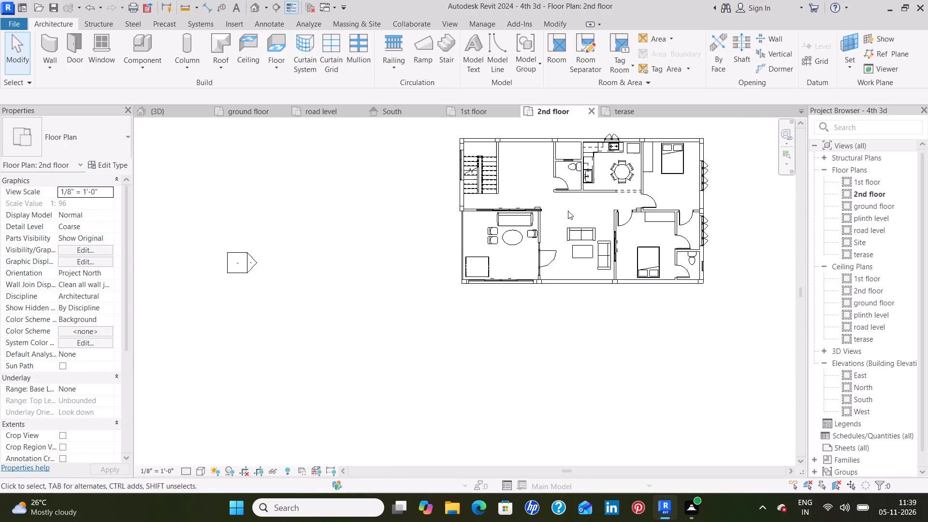
pyautogui.moveTo(568, 211); pyautogui.dragTo(547, 235, button='middle')
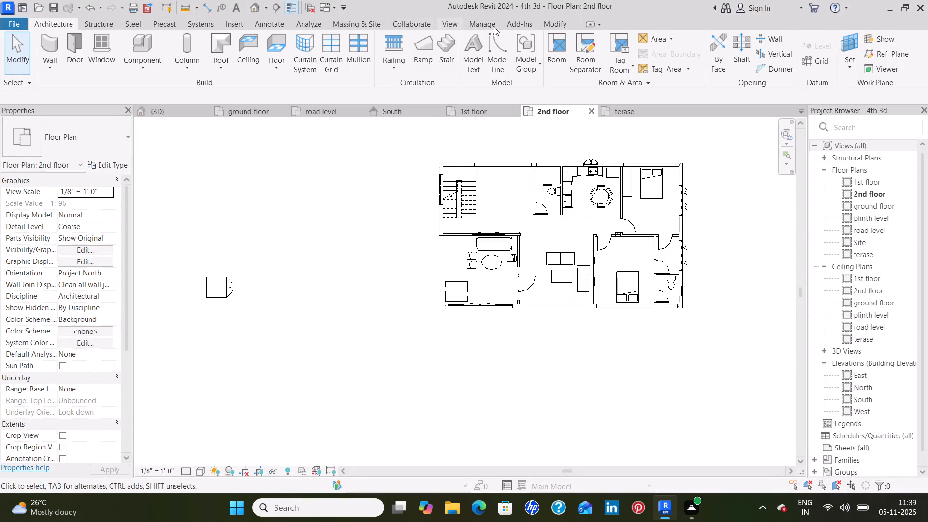
pyautogui.click(449, 24)
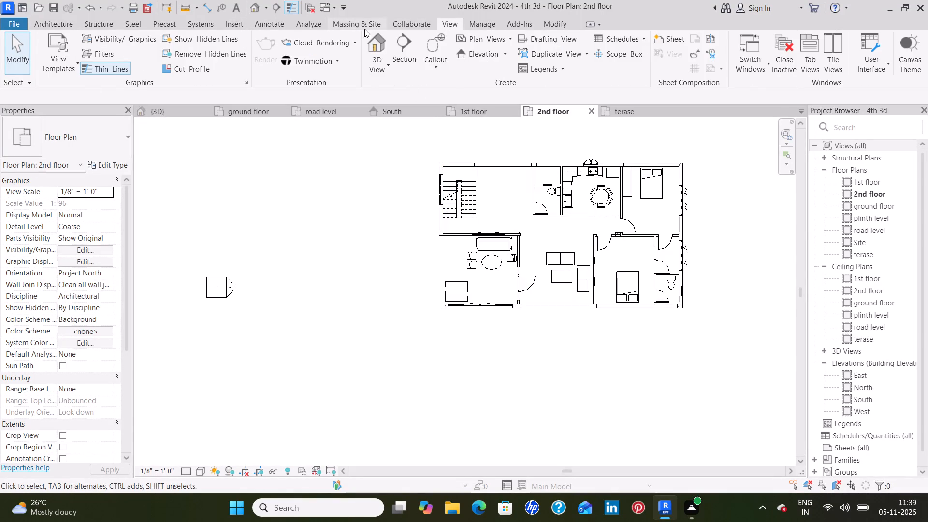
pyautogui.click(377, 64)
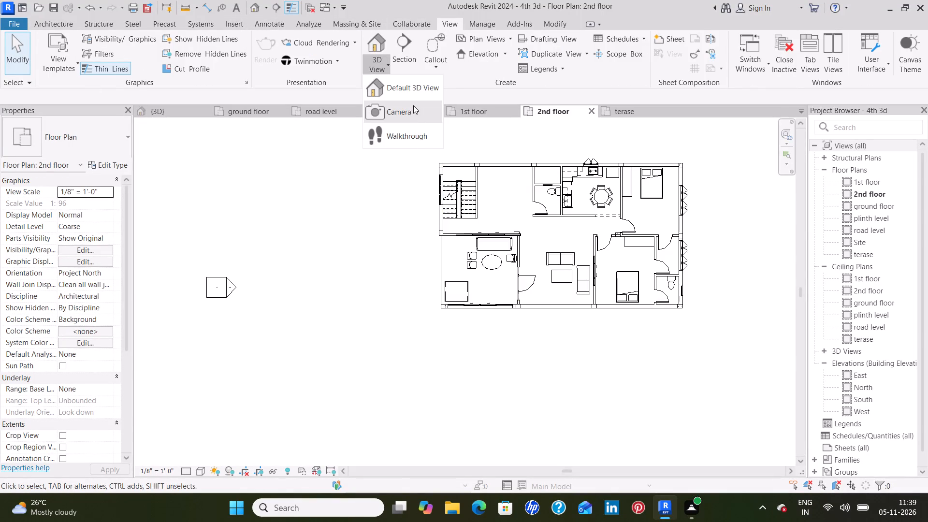
pyautogui.click(415, 111)
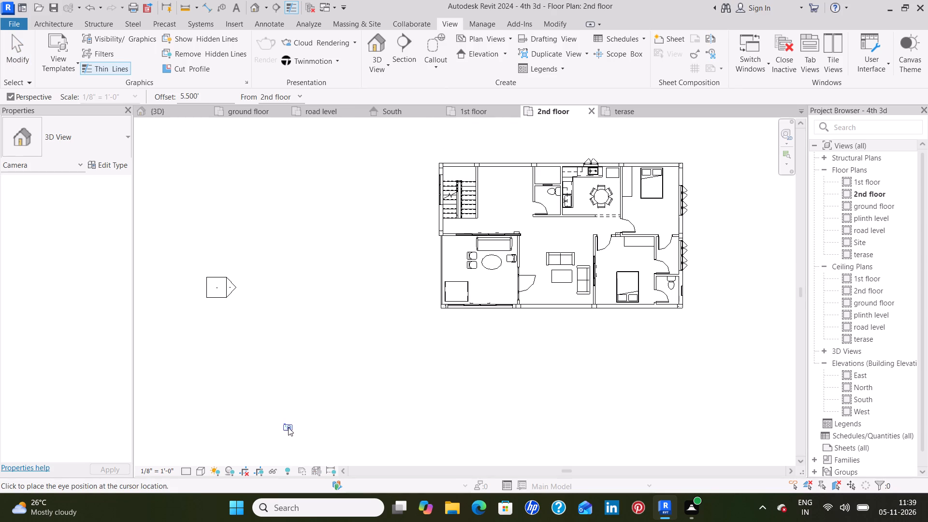
pyautogui.click(288, 427)
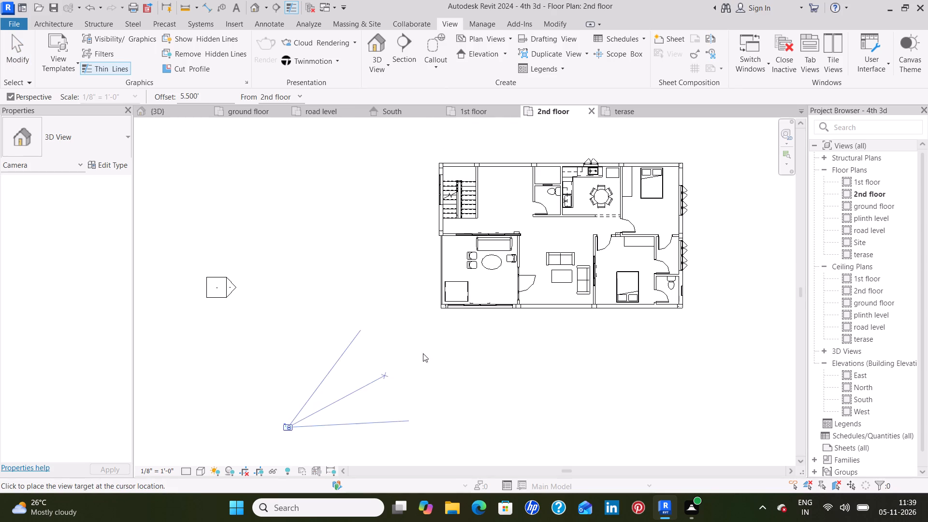
pyautogui.click(691, 120)
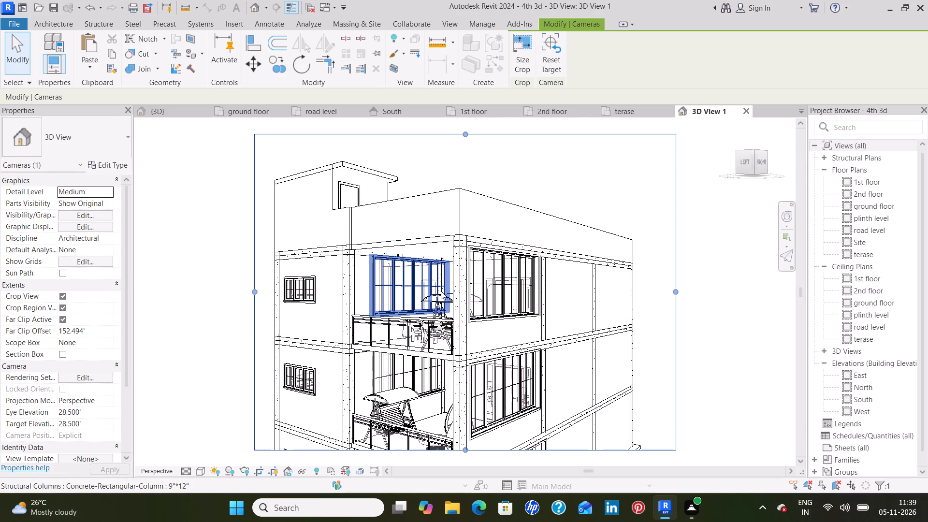
# Orbit the new camera view toward the building's west side so it looks more directly into the furnished balconies.
pyautogui.moveTo(413, 290); pyautogui.dragTo(419, 290, button='middle')
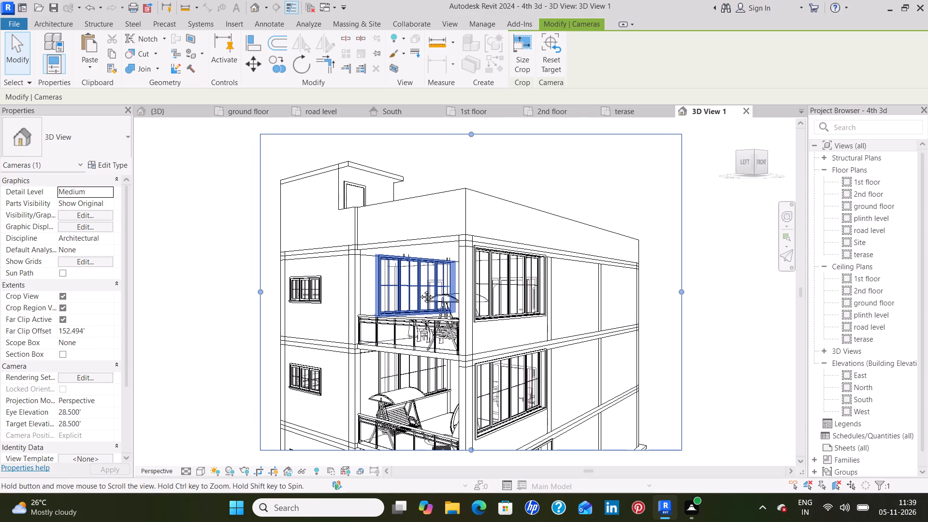
pyautogui.moveTo(419, 290); pyautogui.dragTo(402, 282, button='middle')
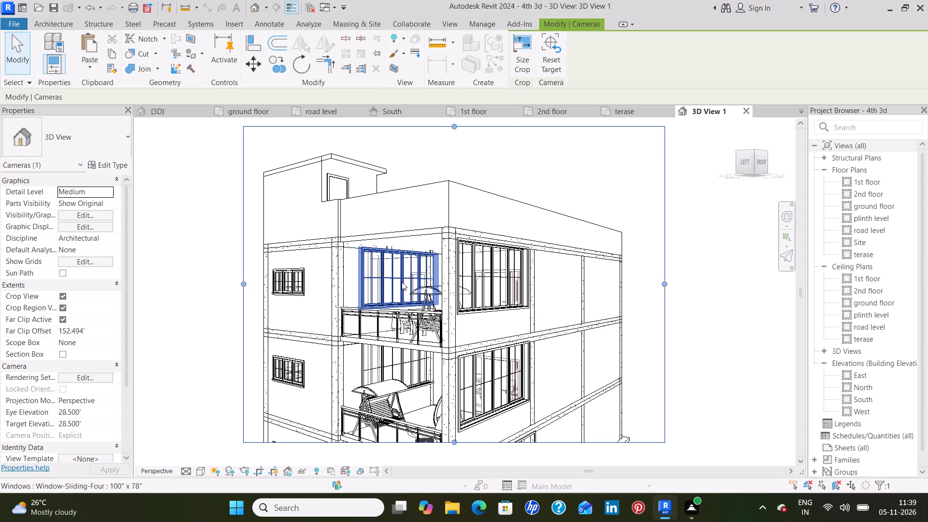
pyautogui.keyDown('shift'); pyautogui.moveTo(402, 282); pyautogui.dragTo(417, 286, button='middle'); pyautogui.keyUp('shift')
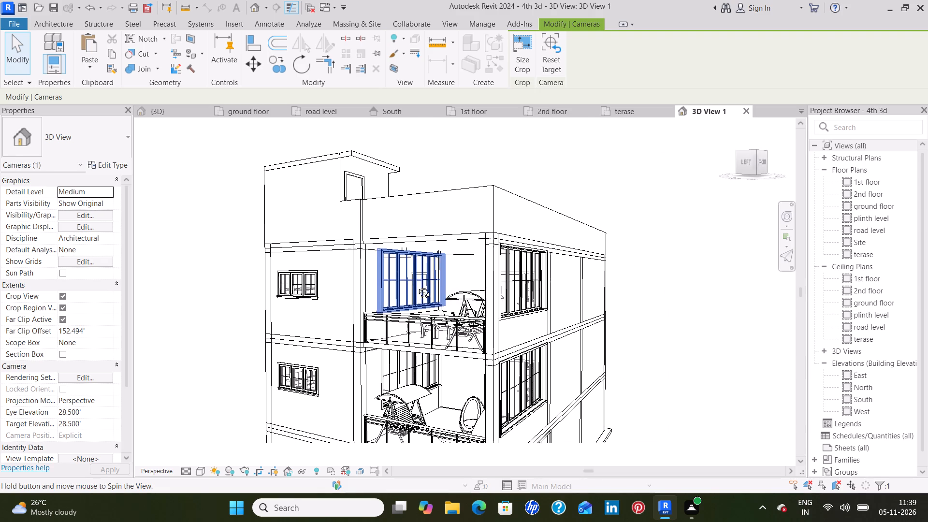
pyautogui.keyDown('shift'); pyautogui.moveTo(417, 286); pyautogui.dragTo(435, 289, button='middle'); pyautogui.keyUp('shift')
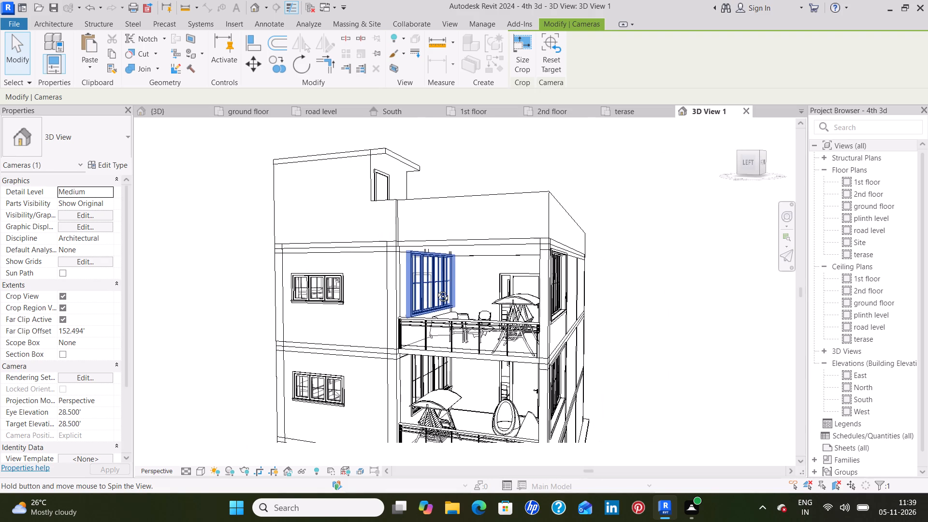
pyautogui.keyDown('shift'); pyautogui.moveTo(435, 289); pyautogui.dragTo(439, 289, button='middle'); pyautogui.keyUp('shift')
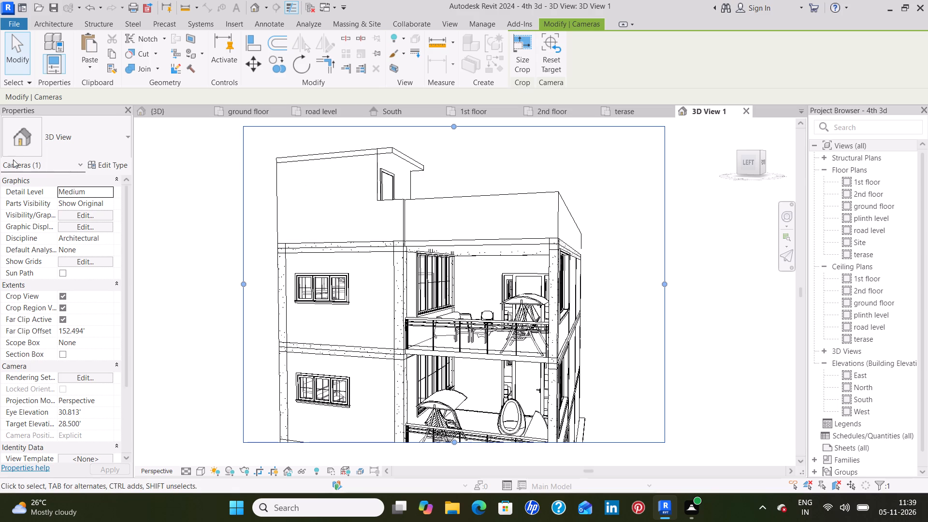
# Render the camera view at Medium quality and 150 DPI printer resolution, with the Sky: Very Cloudy background.
pyautogui.write('rr')
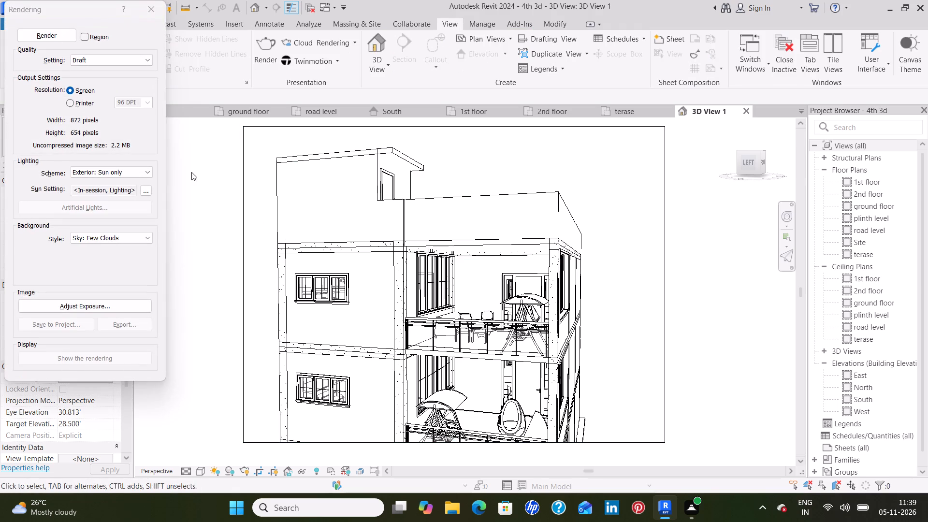
pyautogui.click(135, 59)
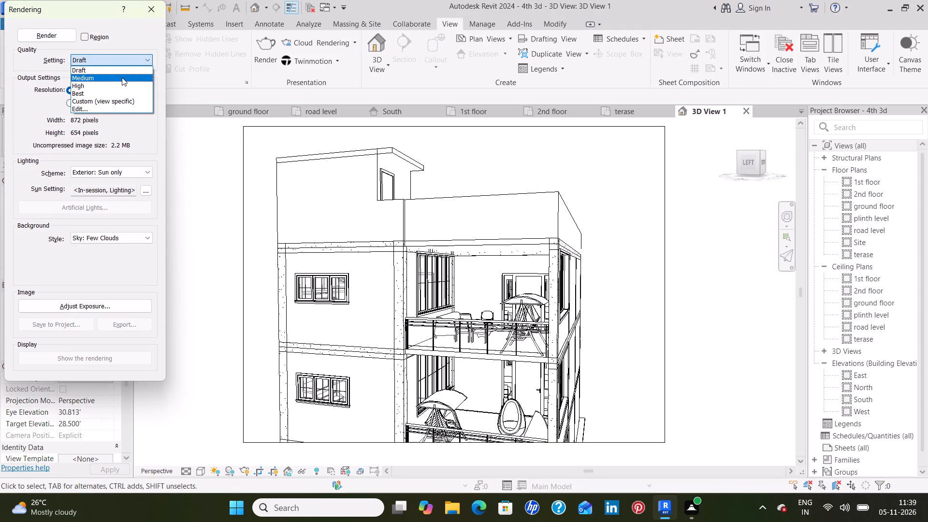
pyautogui.click(122, 77)
pyautogui.click(68, 104)
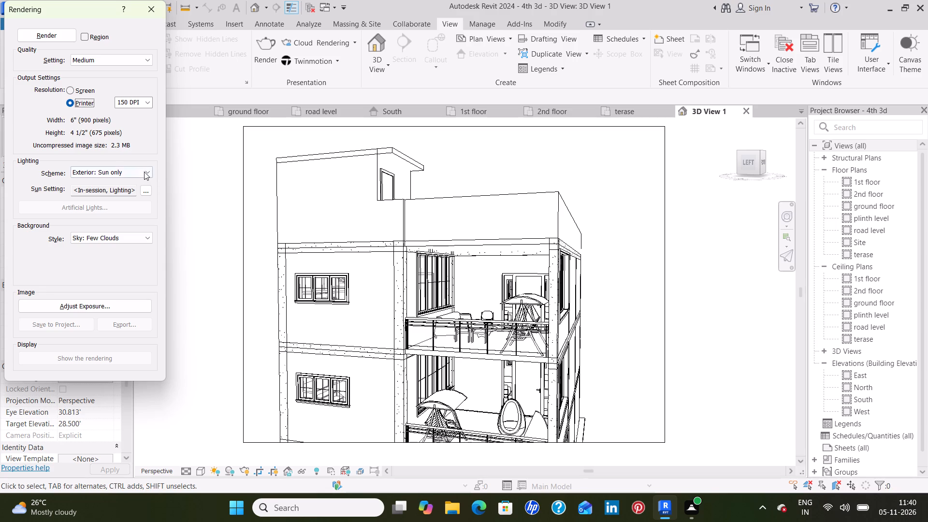
pyautogui.click(141, 240)
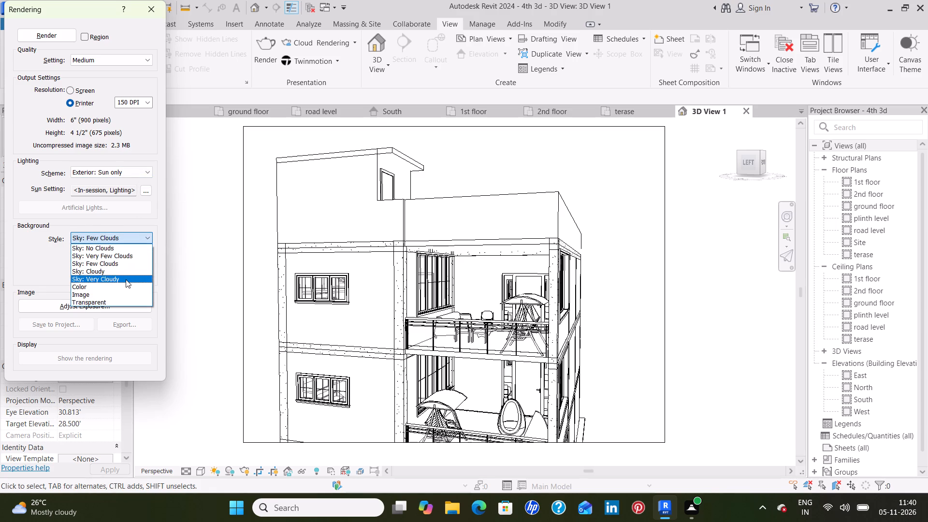
pyautogui.click(126, 279)
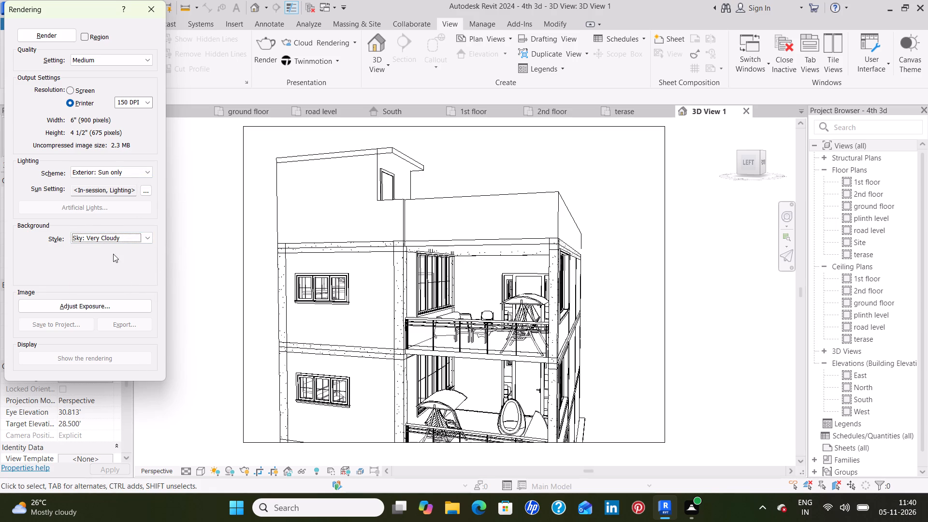
pyautogui.click(53, 35)
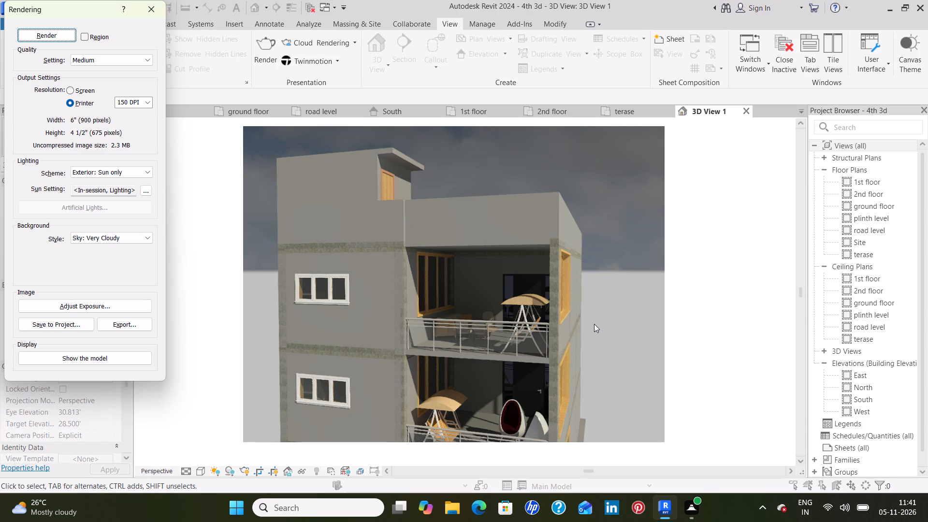
pyautogui.scroll(1, 594, 324)
pyautogui.scroll(-1, 594, 324)
# Export the rendered image to the Desktop as a JPEG named "5th 3d image" and close the camera view.
pyautogui.click(121, 323)
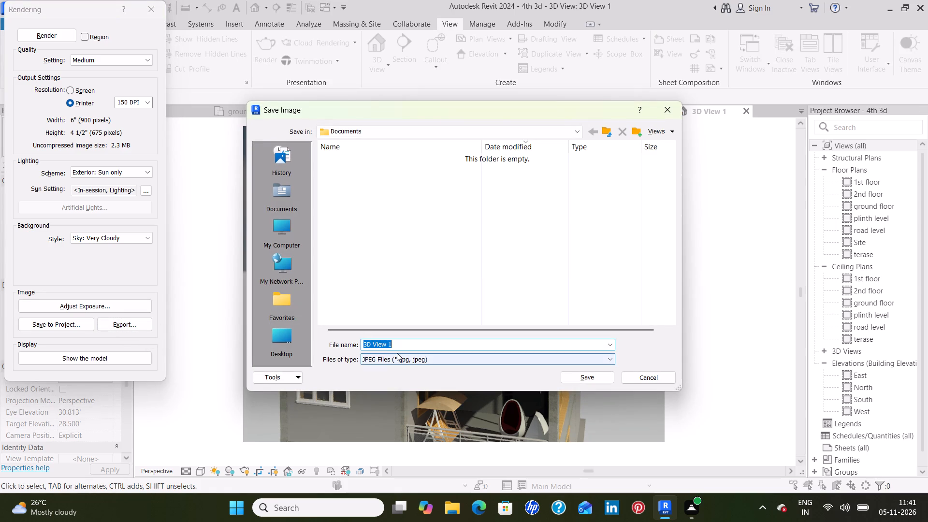
pyautogui.press('BackSpace')
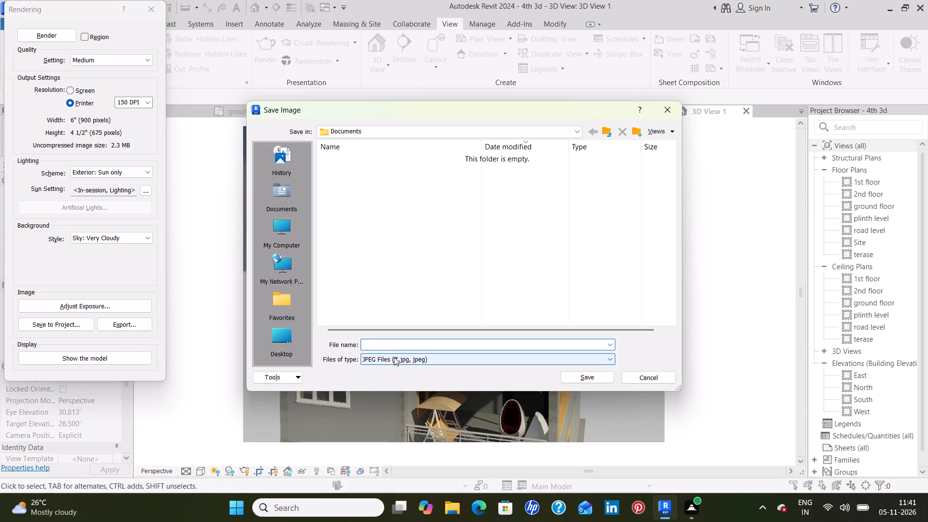
pyautogui.click(282, 348)
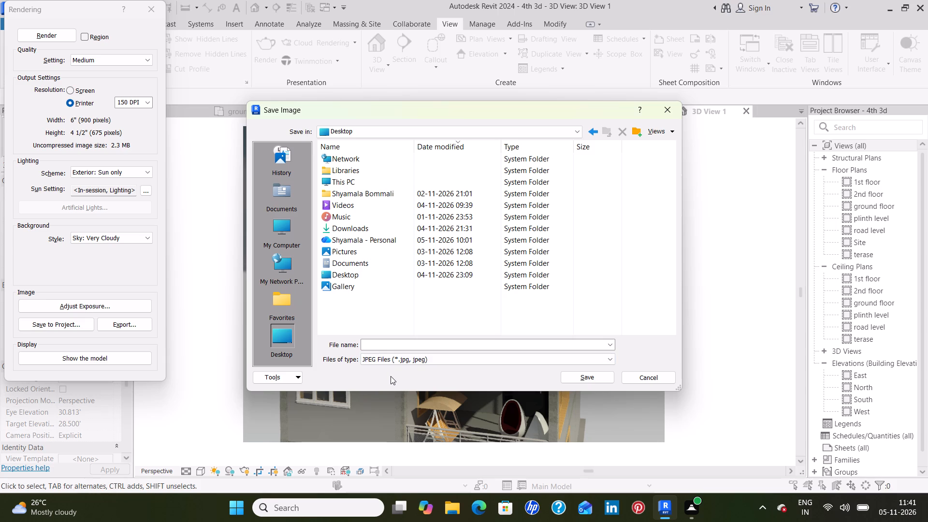
pyautogui.write('5th')
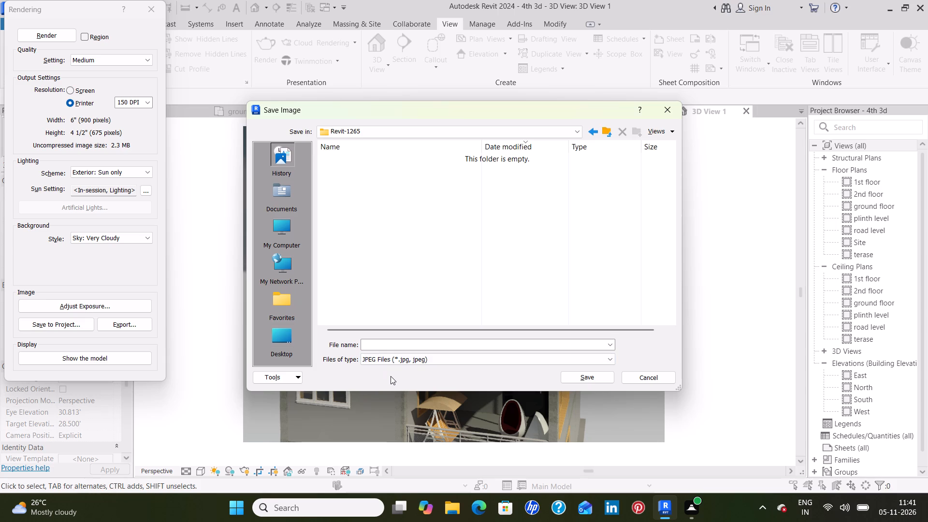
pyautogui.click(395, 344)
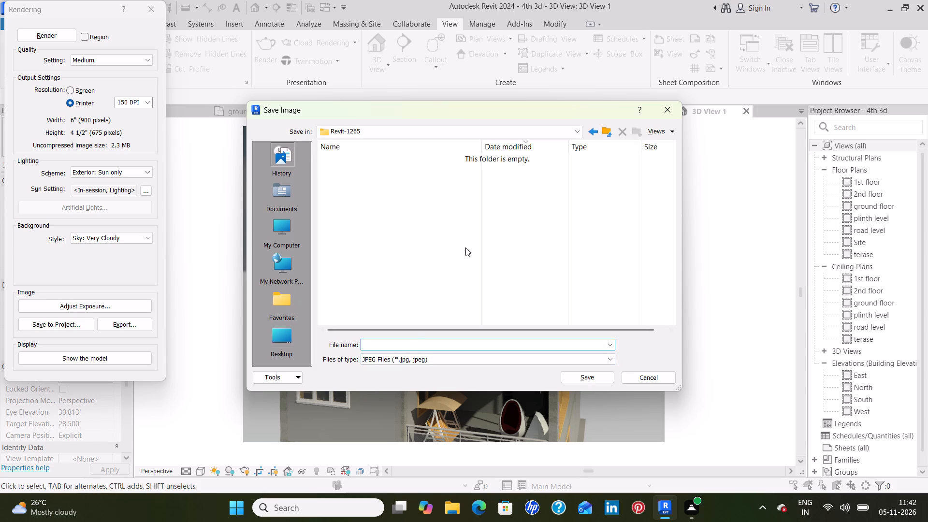
pyautogui.click(283, 337)
pyautogui.click(373, 344)
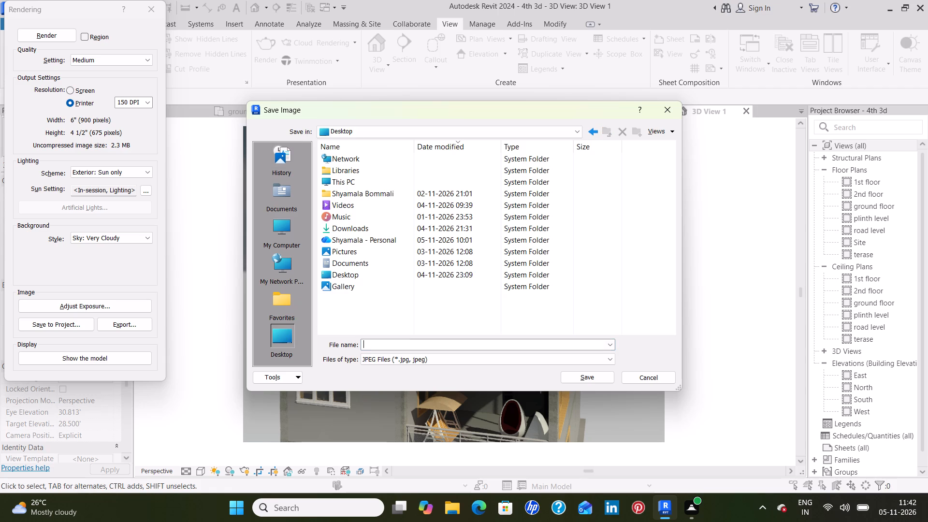
pyautogui.write('5yh')
pyautogui.press('BackSpace')
pyautogui.press('BackSpace')
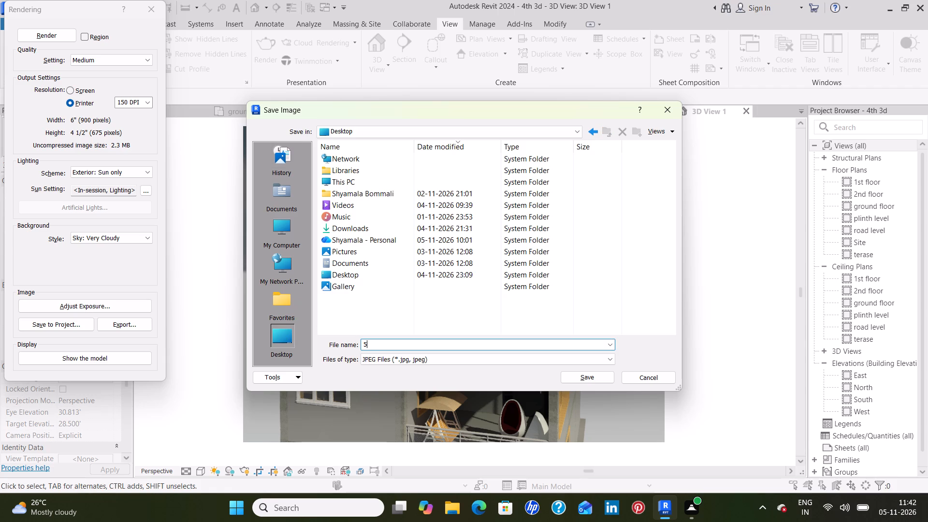
pyautogui.write('th')
pyautogui.press('space')
pyautogui.write('3d image')
pyautogui.click(575, 381)
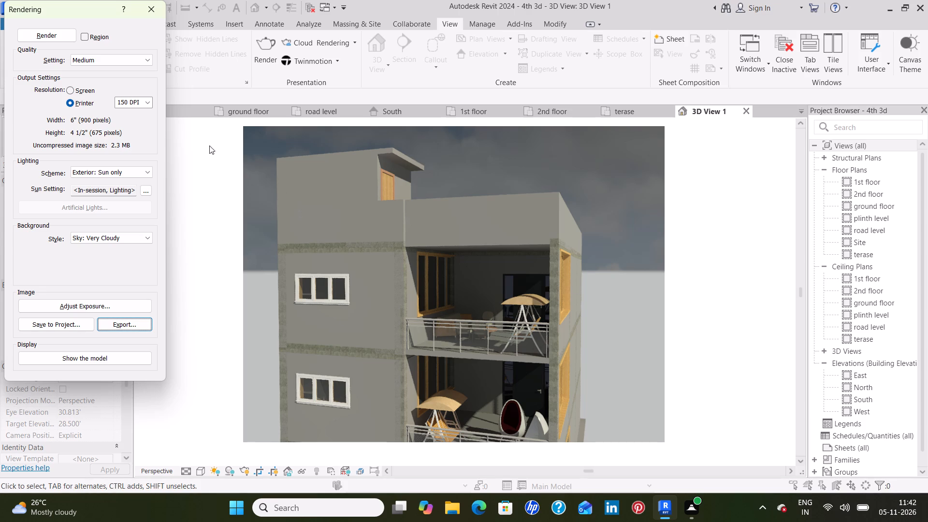
pyautogui.click(155, 7)
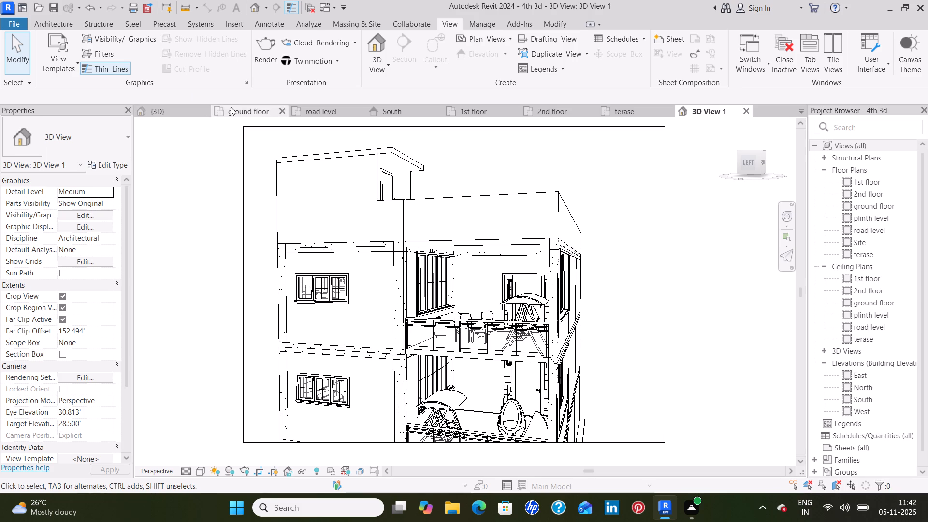
pyautogui.click(745, 110)
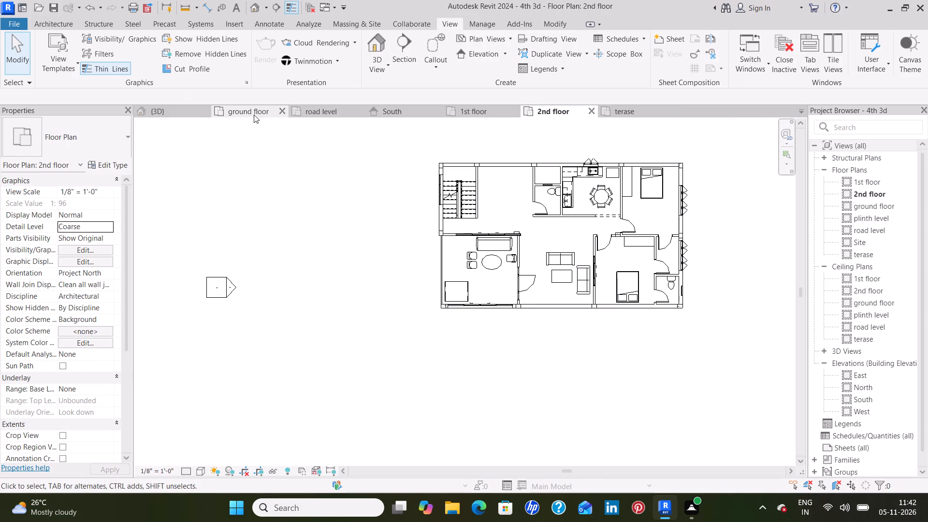
# In the ground floor plan, load the 2012_Audi_A8 car family from the SHUBHAM CITY library's cars folder as a component.
pyautogui.click(246, 115)
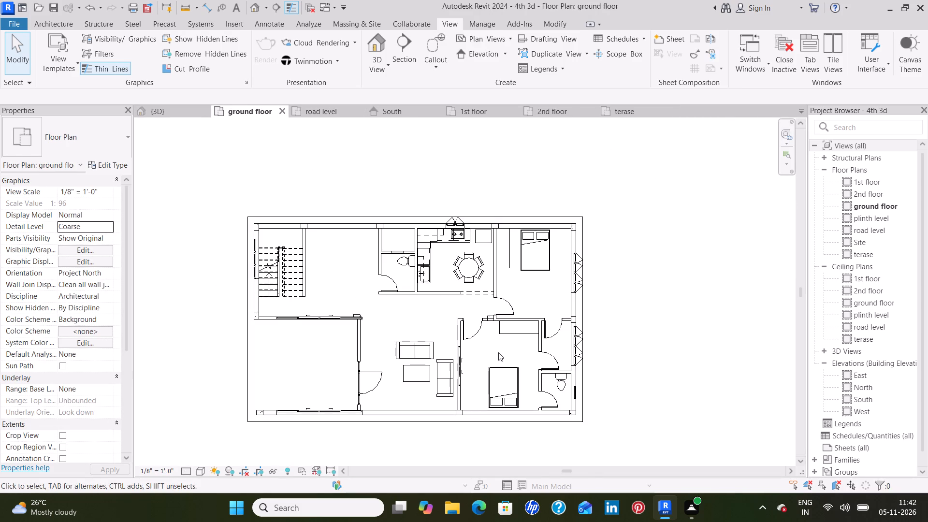
pyautogui.scroll(-1, 498, 352)
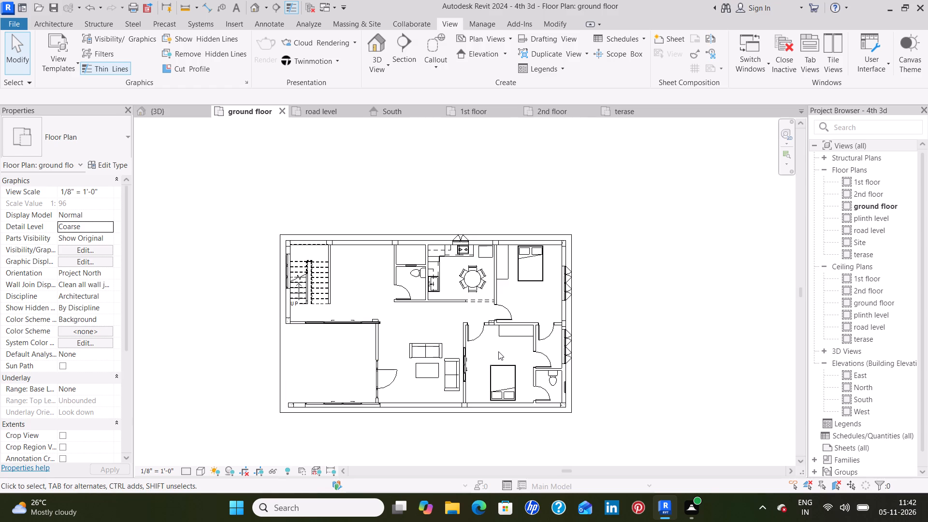
pyautogui.moveTo(433, 319); pyautogui.dragTo(504, 257, button='middle')
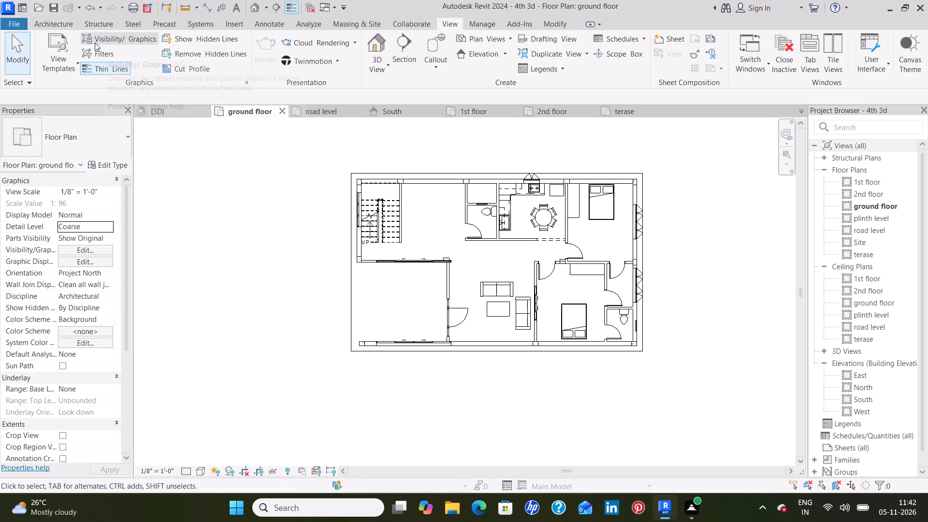
pyautogui.click(66, 28)
pyautogui.click(148, 39)
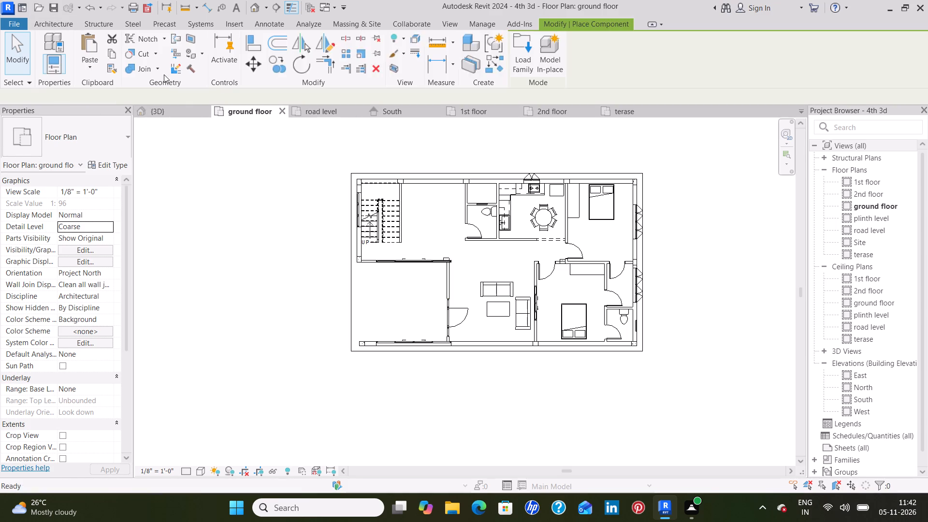
pyautogui.click(521, 58)
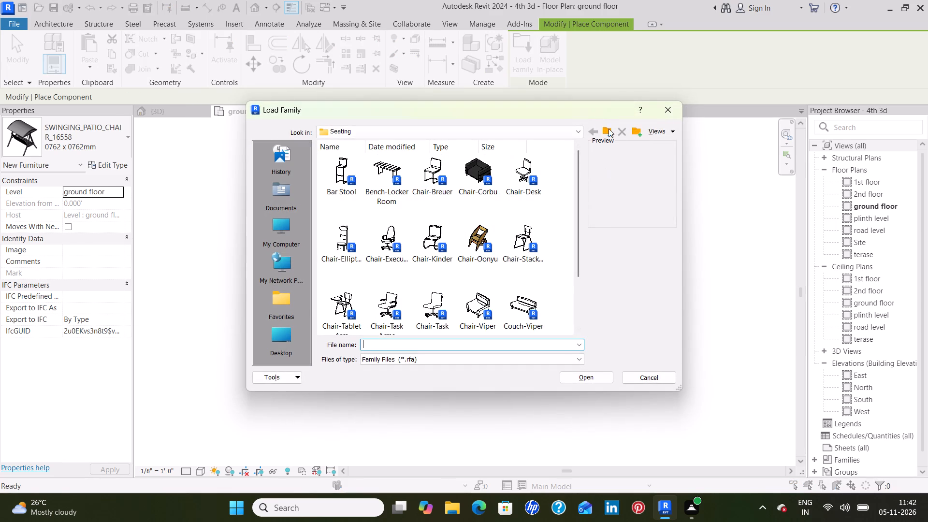
pyautogui.click(605, 127)
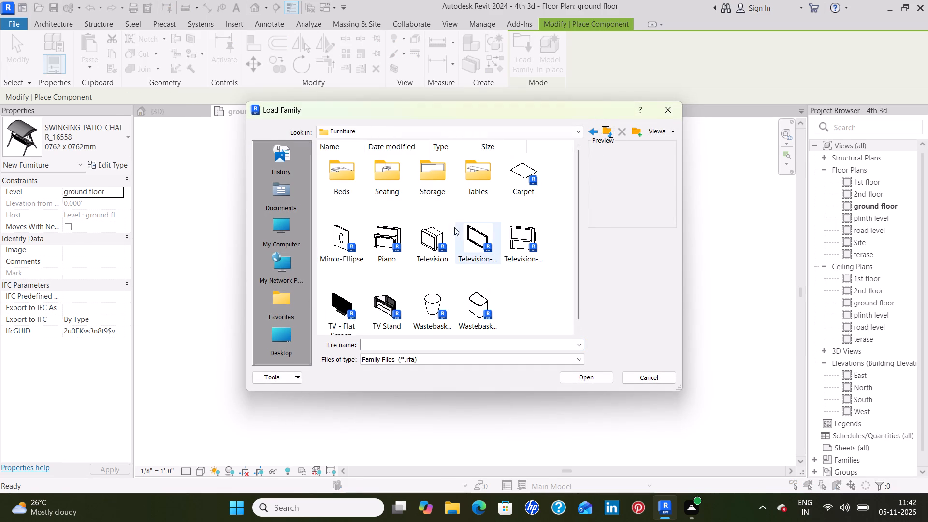
pyautogui.click(605, 137)
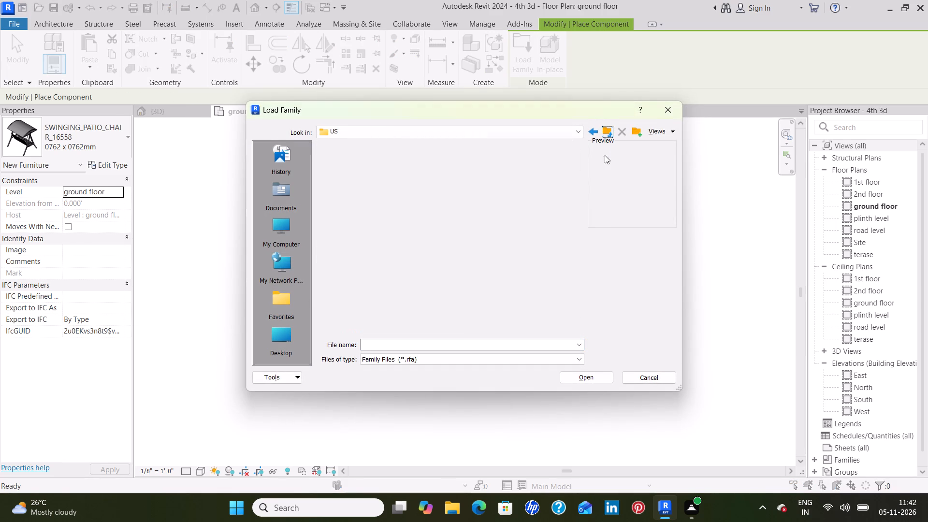
pyautogui.scroll(-1, 451, 247)
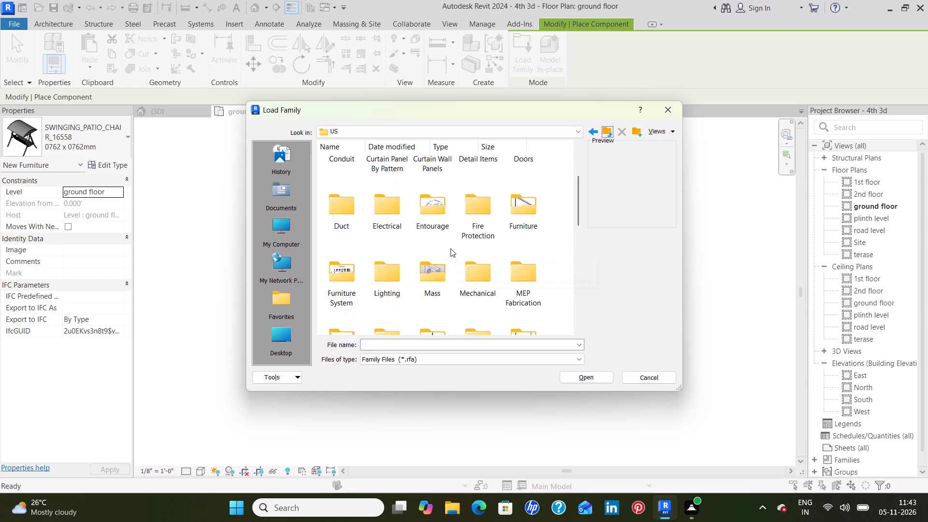
pyautogui.doubleClick(436, 209)
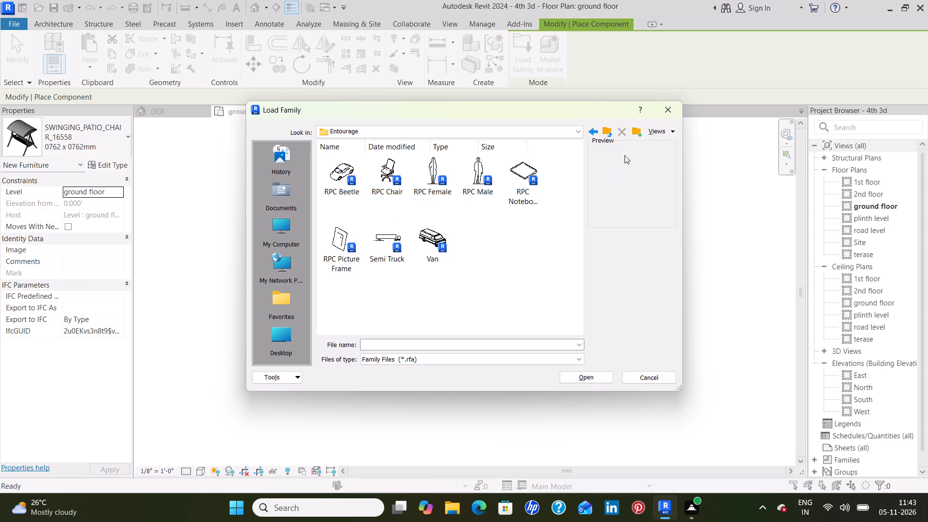
pyautogui.click(571, 135)
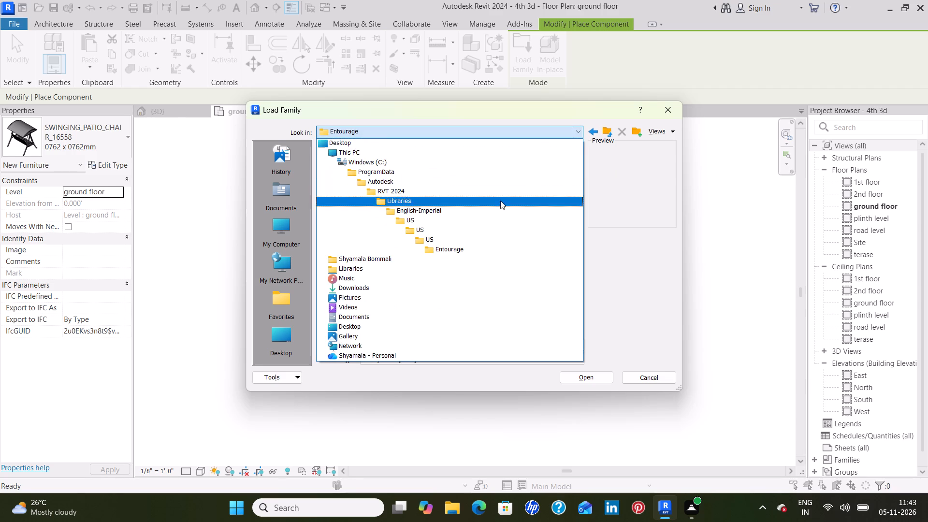
pyautogui.doubleClick(492, 220)
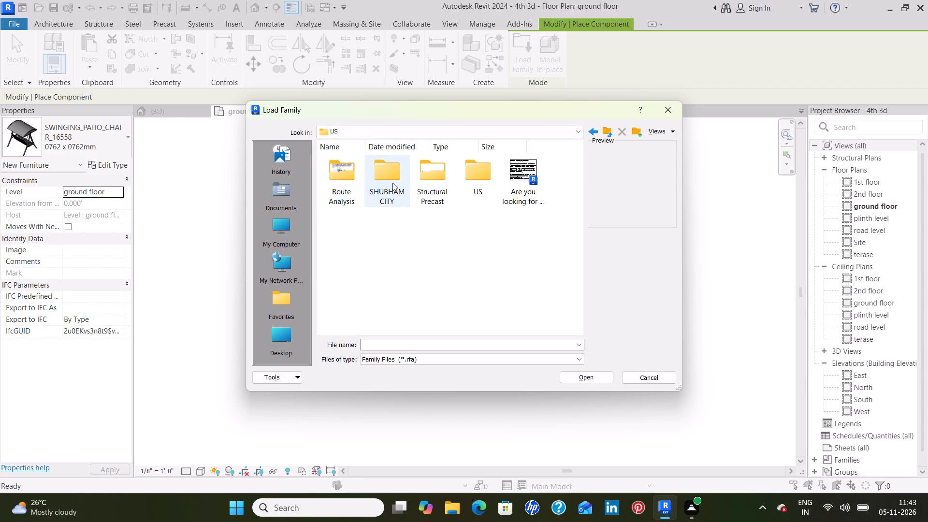
pyautogui.doubleClick(391, 180)
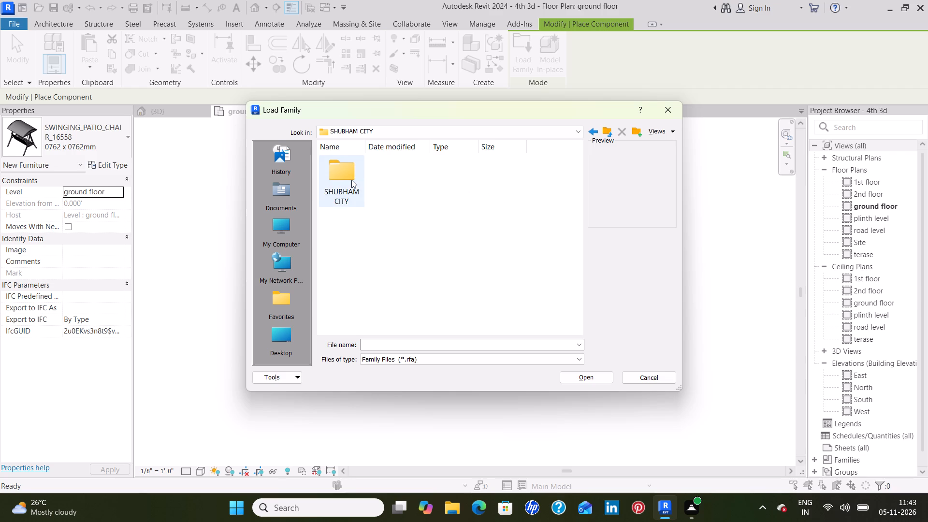
pyautogui.doubleClick(351, 180)
pyautogui.doubleClick(528, 178)
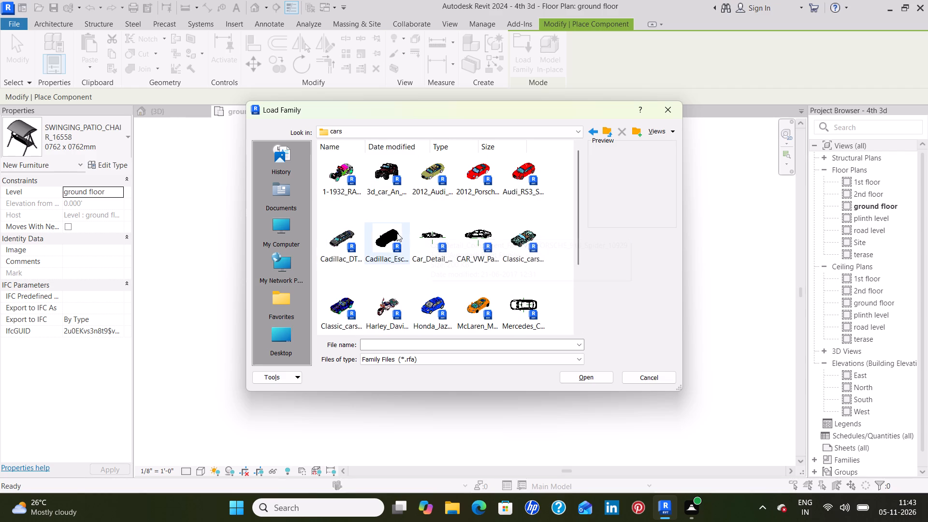
pyautogui.click(380, 174)
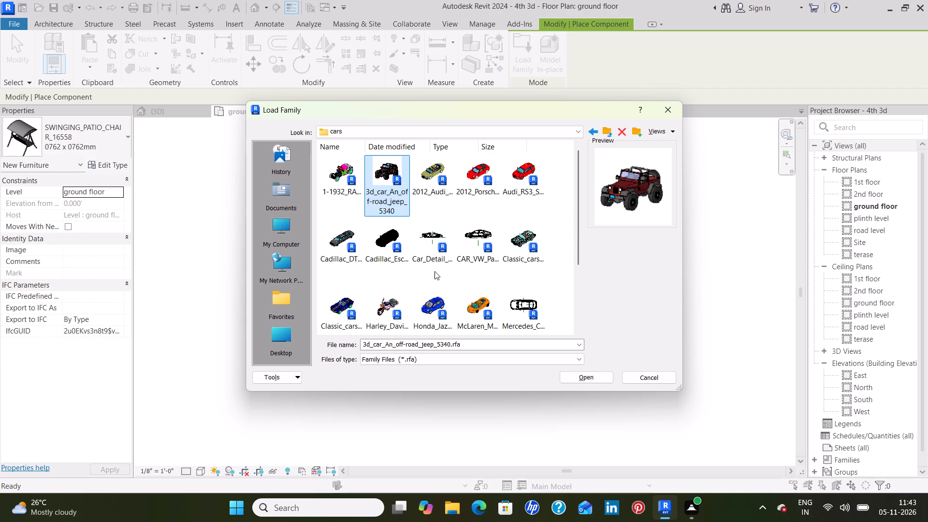
pyautogui.scroll(-1, 440, 266)
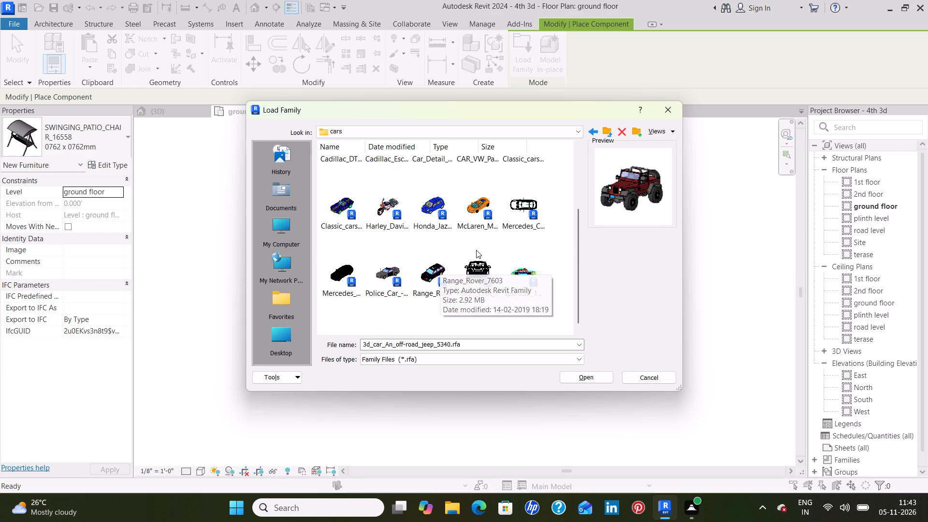
pyautogui.scroll(2, 485, 249)
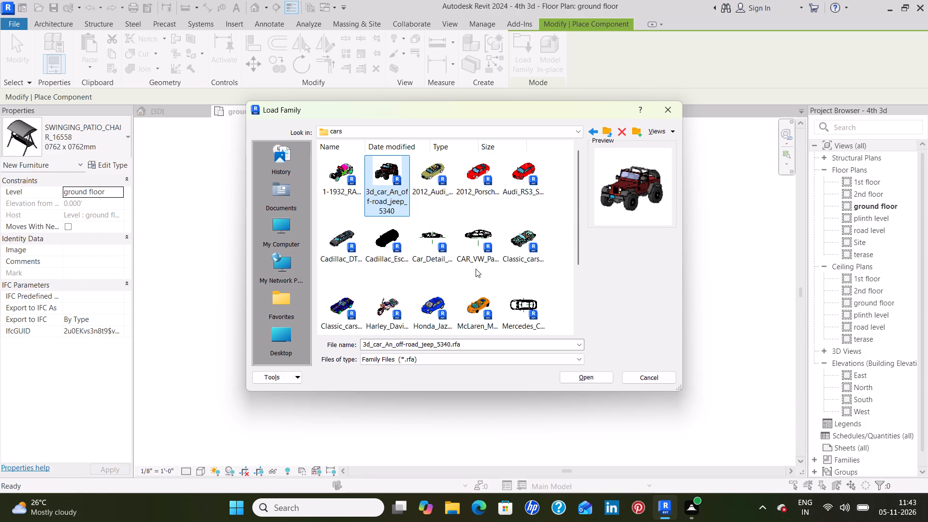
pyautogui.click(425, 179)
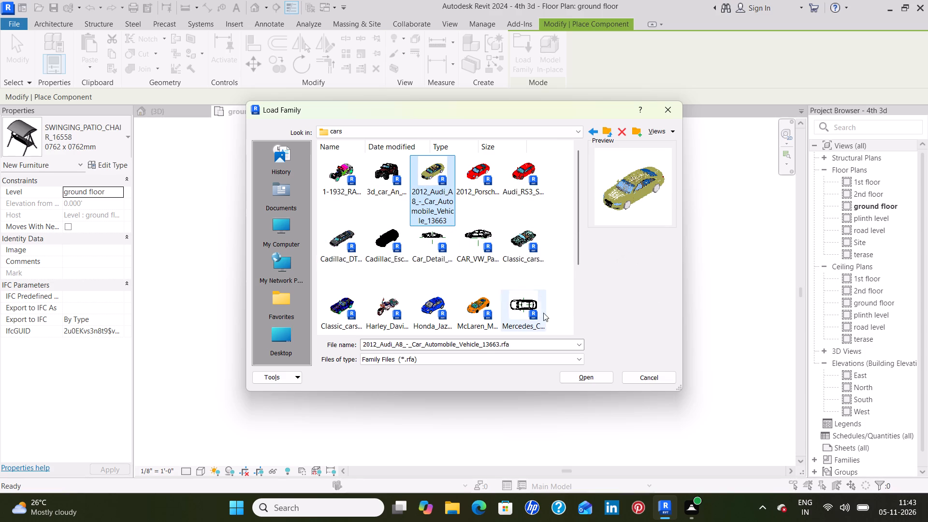
pyautogui.click(581, 376)
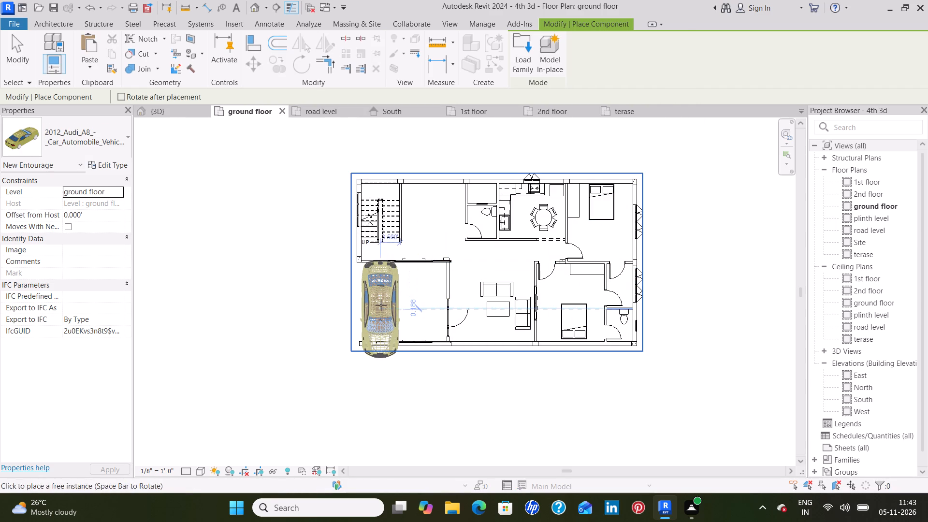
# Review the type properties of the loaded Audi A8 car family.
pyautogui.click(117, 164)
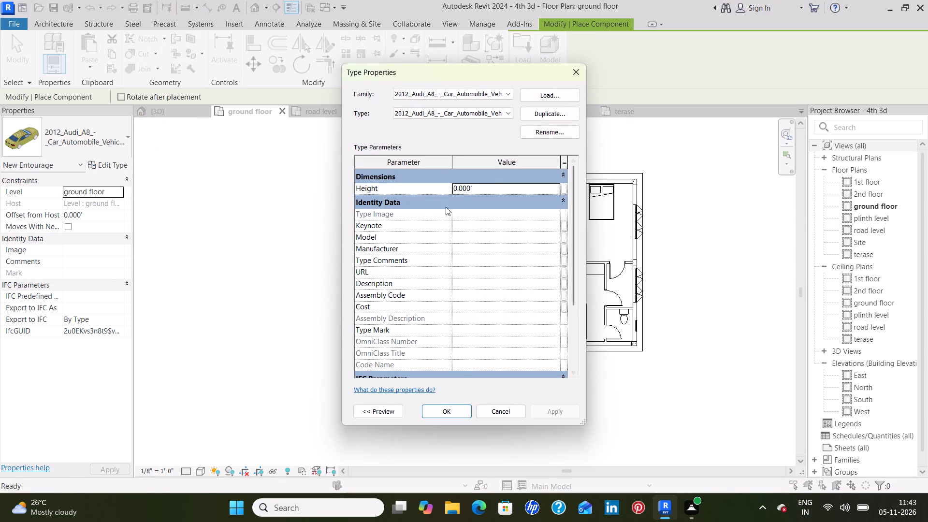
pyautogui.scroll(-5, 445, 213)
pyautogui.scroll(7, 444, 214)
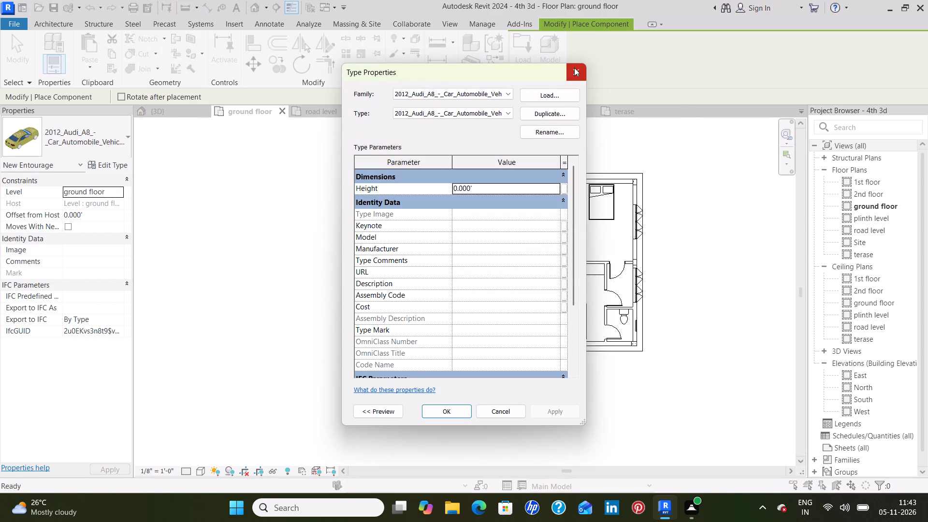
pyautogui.click(575, 75)
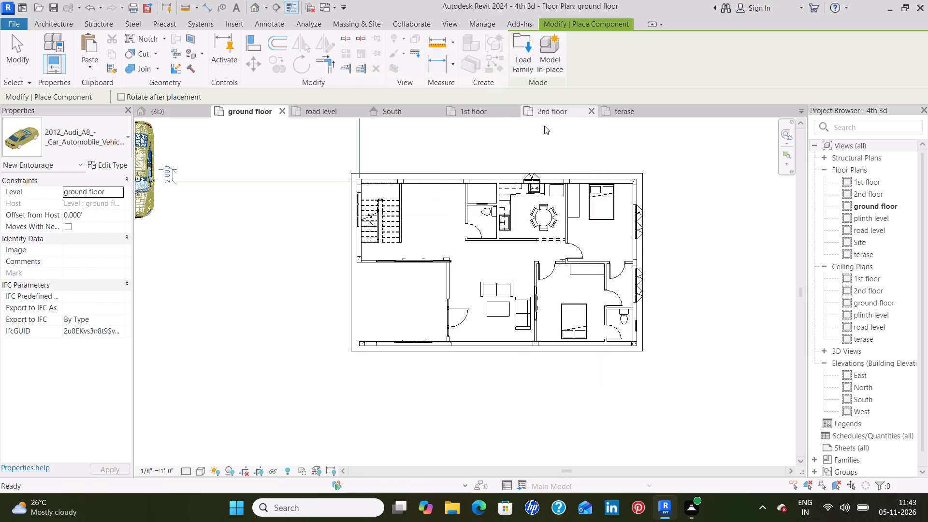
# Place one Audi A8 car outside the building's west side on the ground floor plan, with its length running north–south.
pyautogui.click(272, 273)
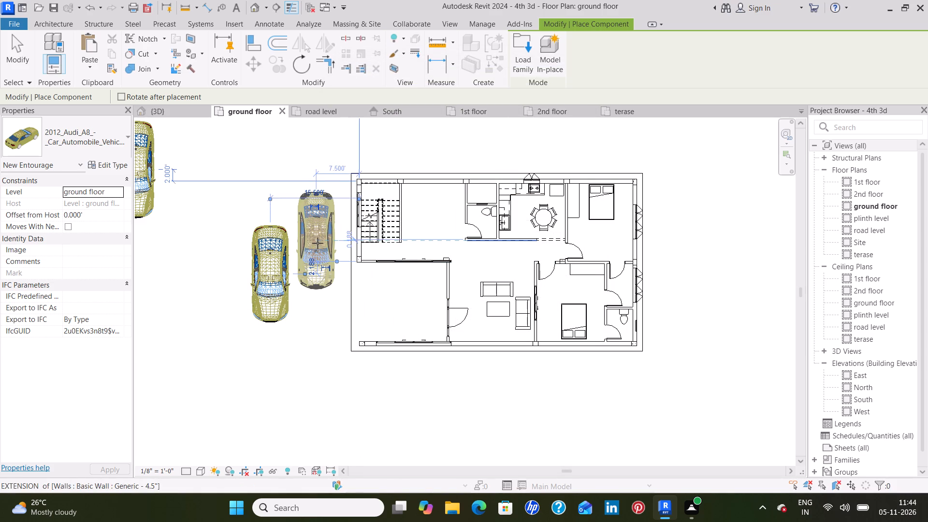
pyautogui.press('Escape')
pyautogui.press('Escape')
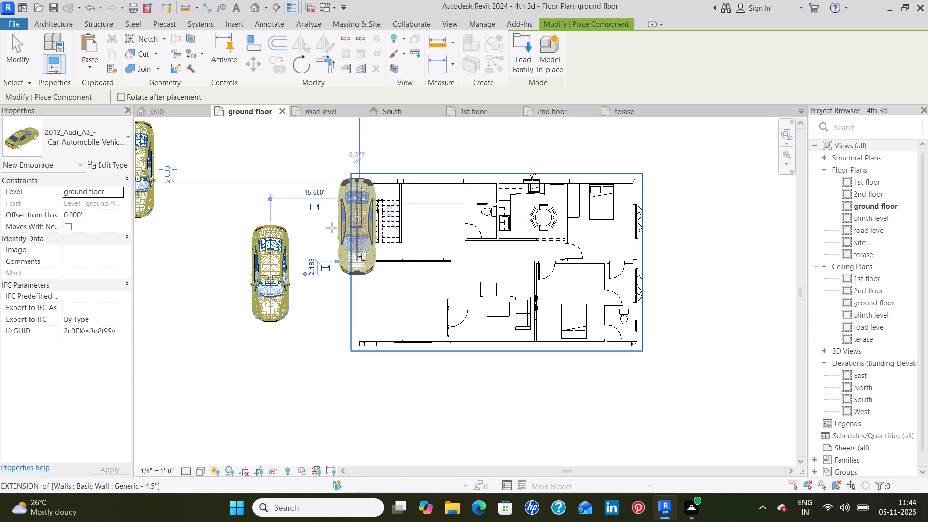
# Open the Audi A8 car family for editing, set its imported car's scale factor to 0.5, and return to the ground floor plan.
pyautogui.click(276, 258)
pyautogui.doubleClick(278, 257)
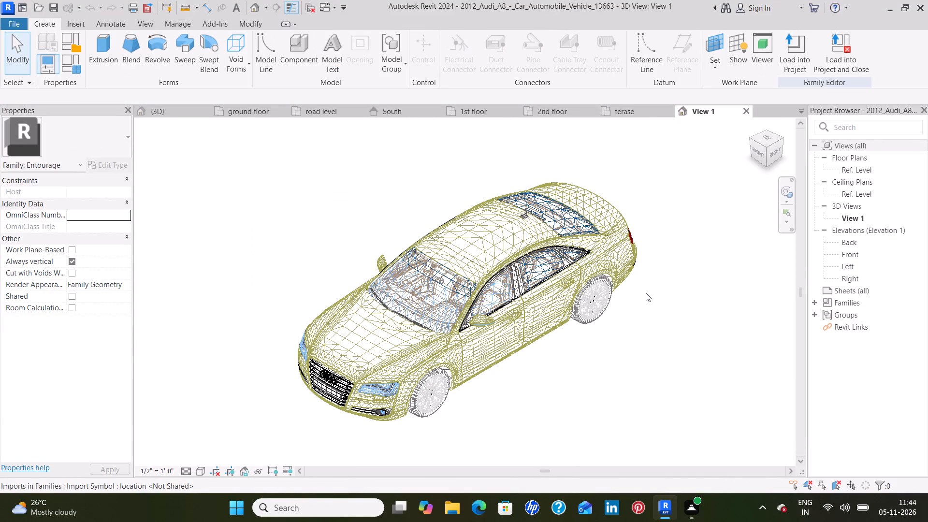
pyautogui.click(596, 261)
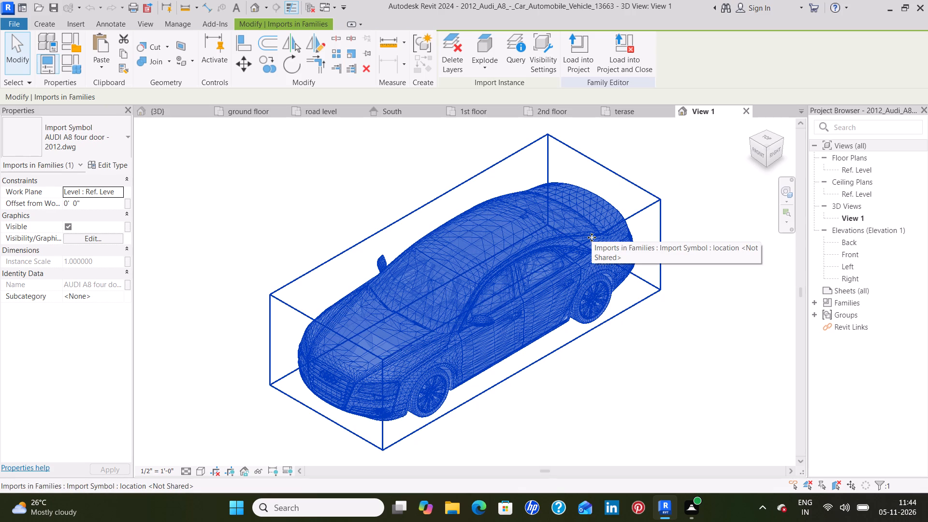
pyautogui.click(109, 164)
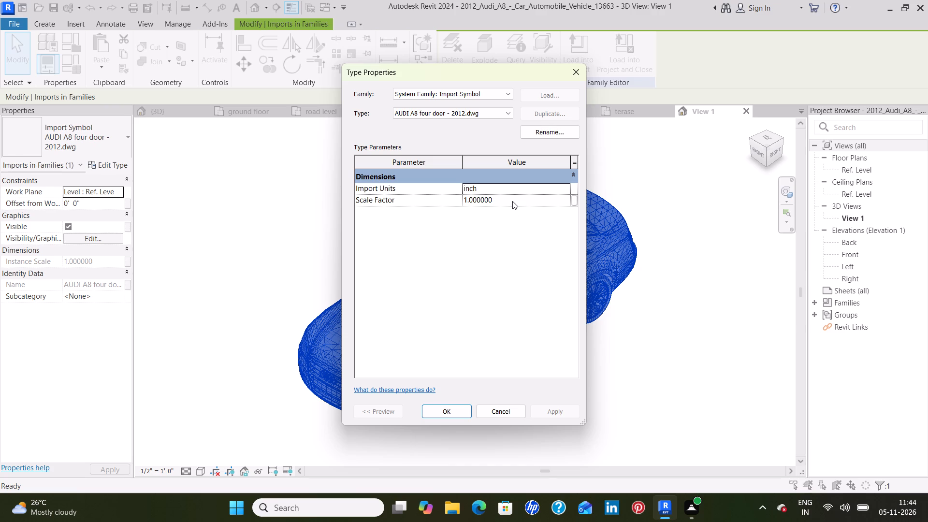
pyautogui.click(573, 197)
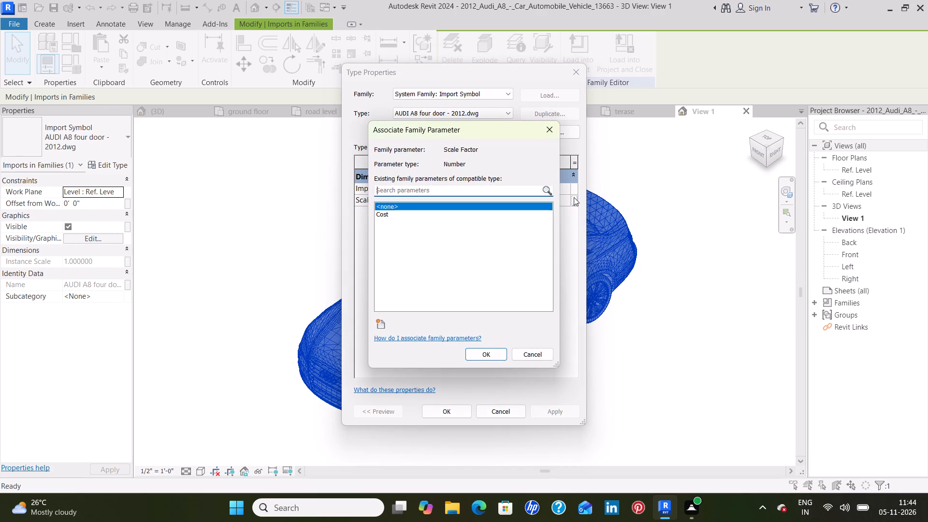
pyautogui.click(545, 134)
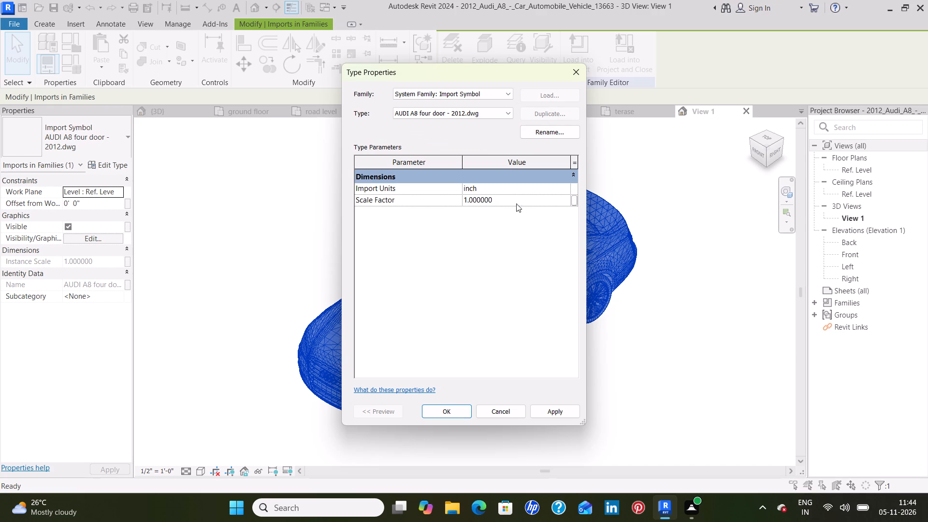
pyautogui.click(513, 204)
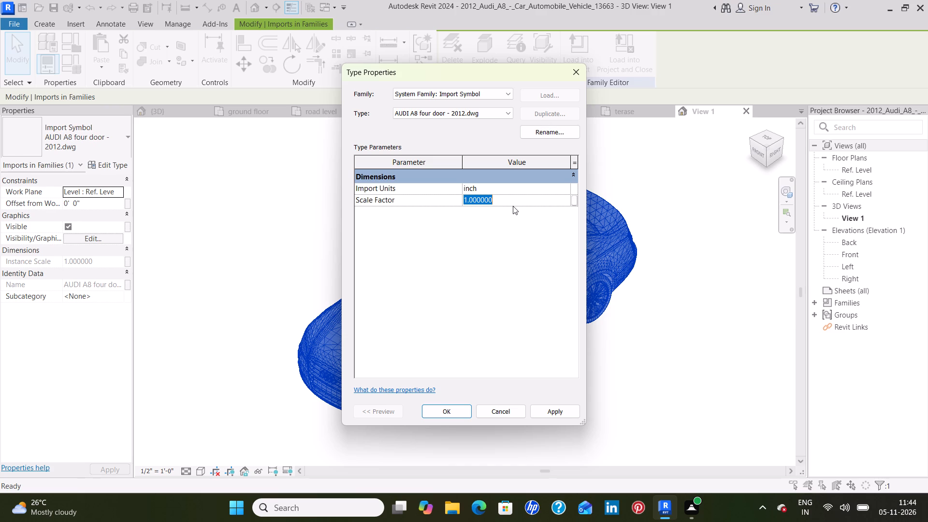
pyautogui.press('BackSpace')
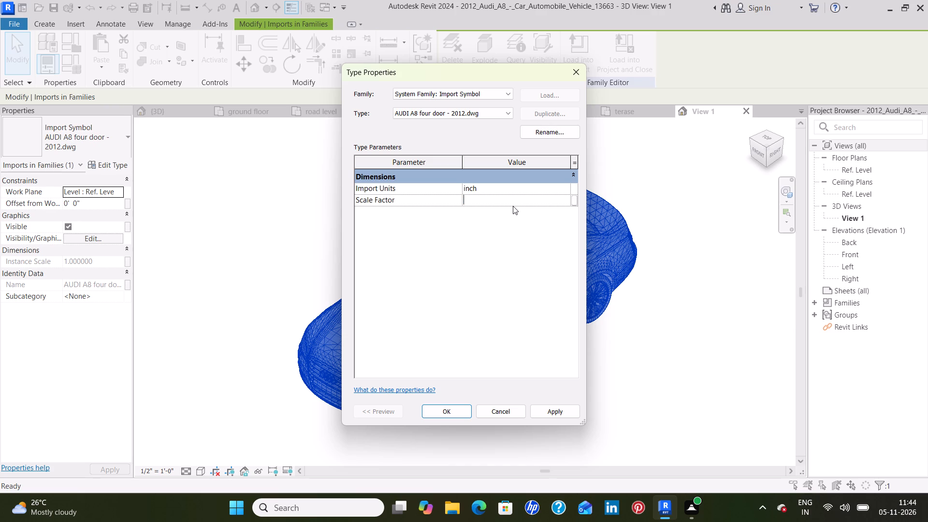
pyautogui.press('0')
pyautogui.write('.5')
pyautogui.click(558, 412)
pyautogui.click(452, 411)
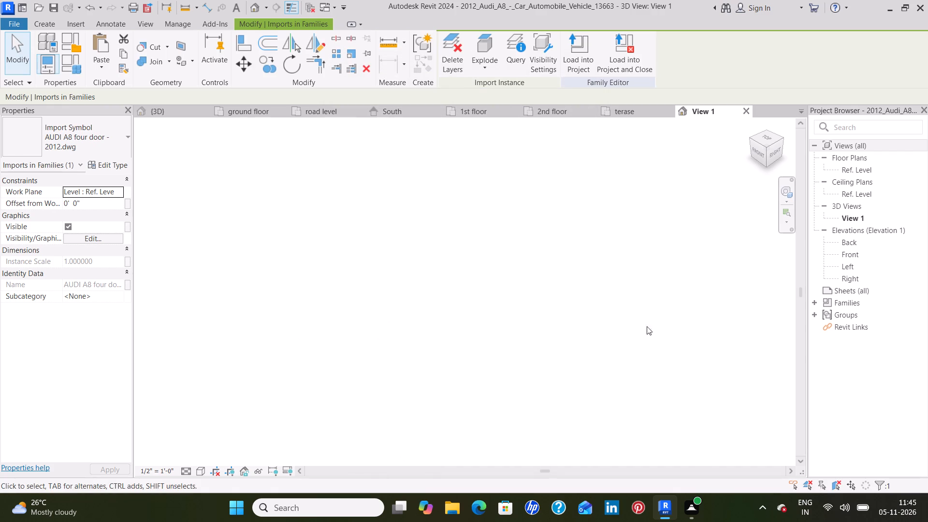
pyautogui.scroll(-4, 467, 311)
pyautogui.moveTo(691, 268); pyautogui.dragTo(669, 278, button='middle')
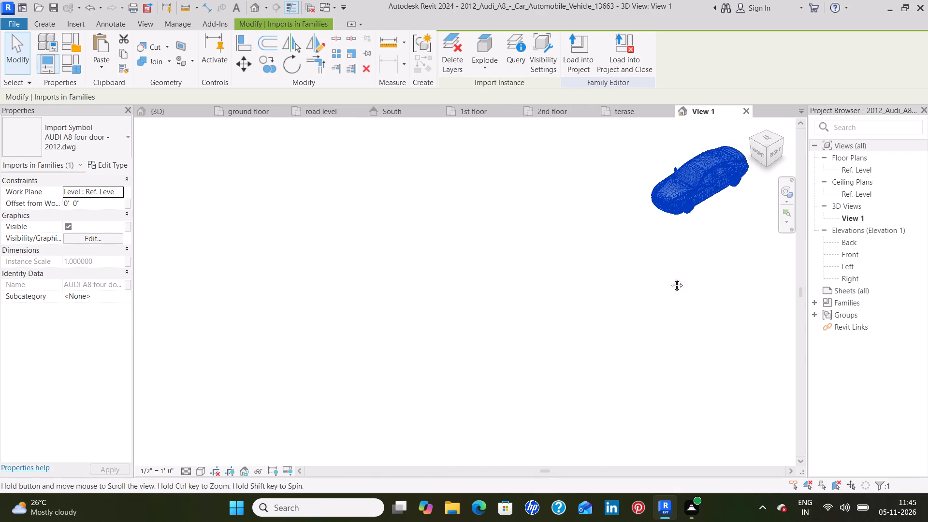
pyautogui.moveTo(669, 278); pyautogui.dragTo(497, 362, button='middle')
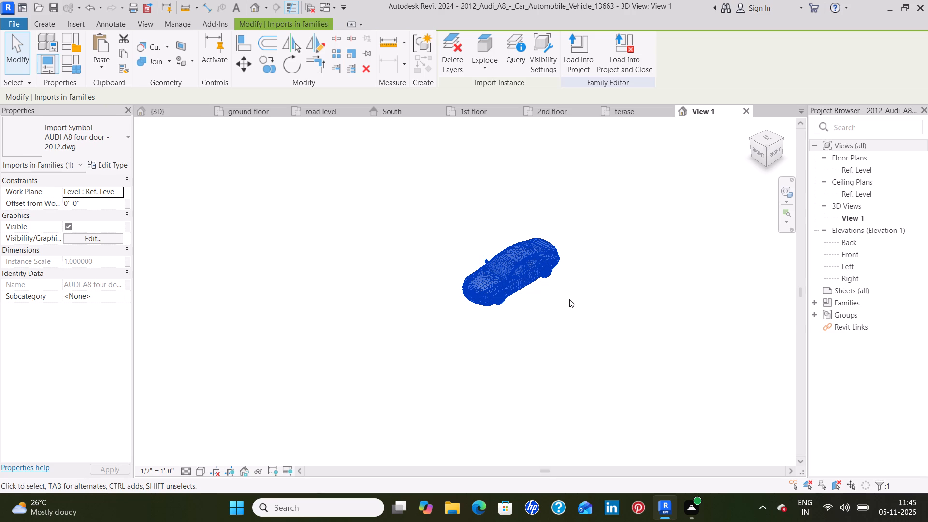
pyautogui.click(243, 116)
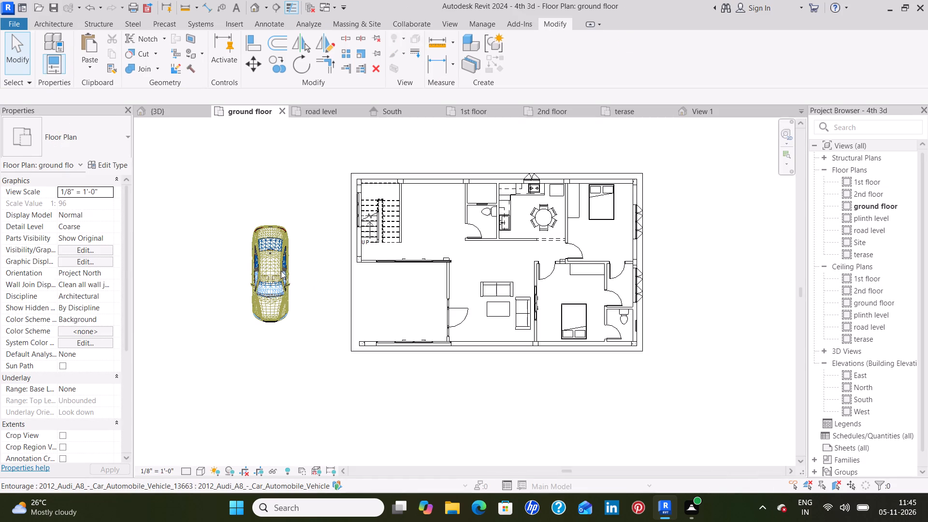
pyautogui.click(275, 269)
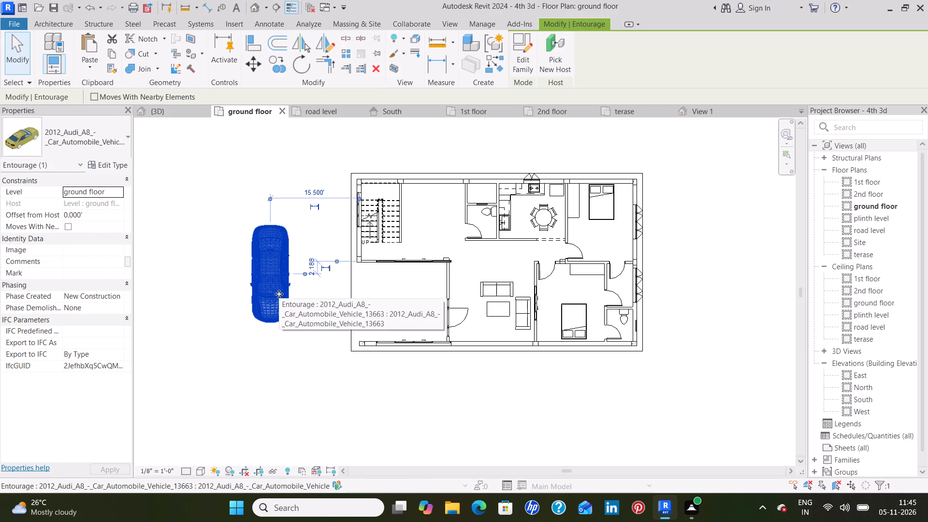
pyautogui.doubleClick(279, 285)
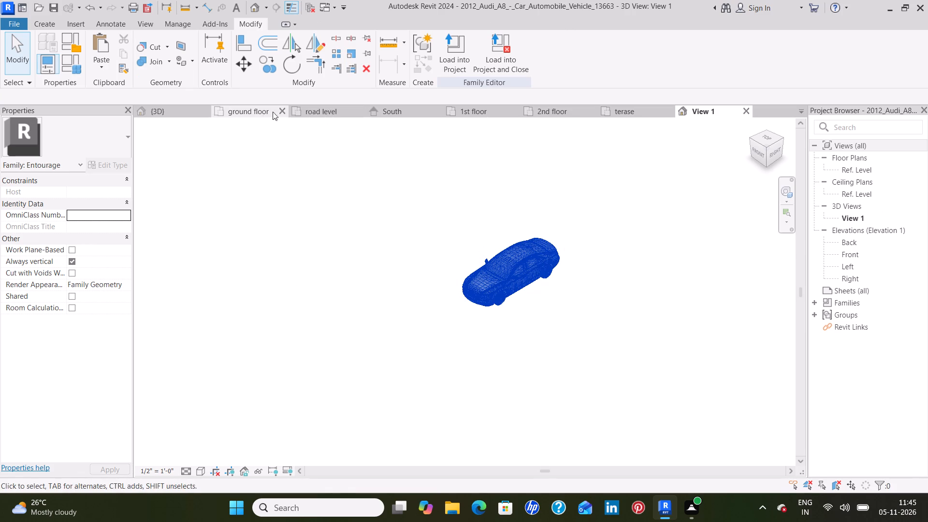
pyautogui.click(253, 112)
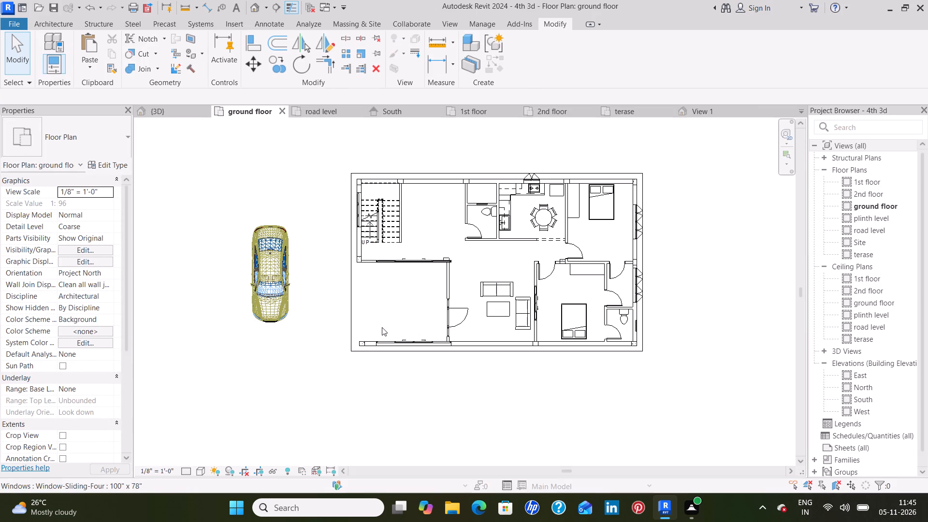
# Rotate the Audi A8 on the ground floor plan so its length runs east–west with its front facing west.
pyautogui.click(280, 273)
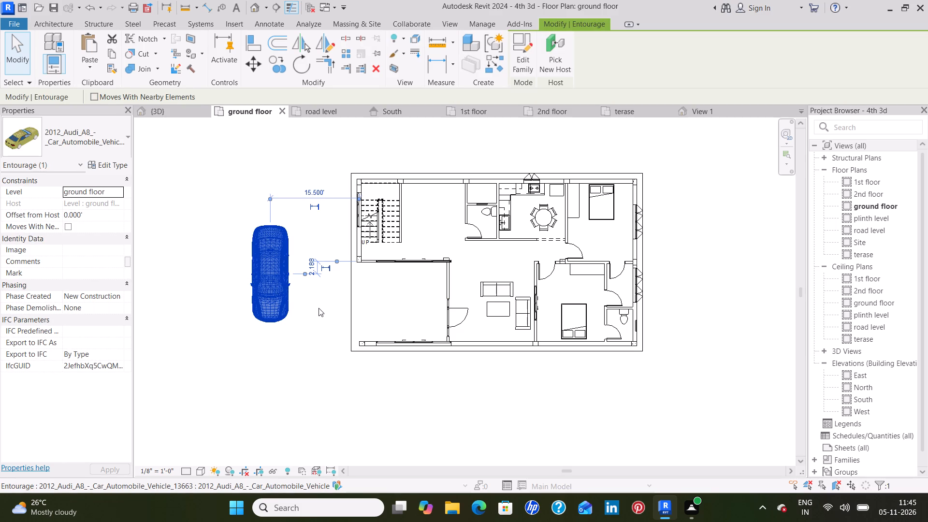
pyautogui.press('space')
pyautogui.press('space')
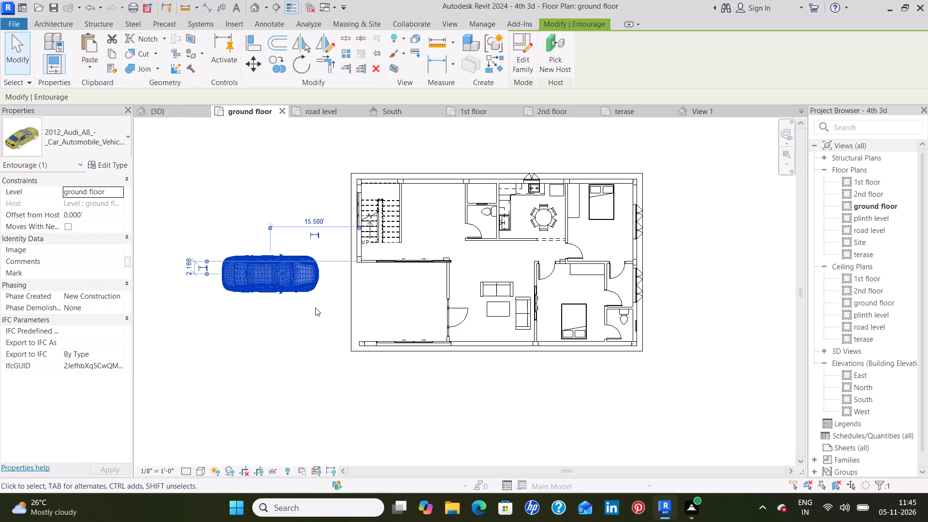
pyautogui.press('space')
pyautogui.click(311, 307)
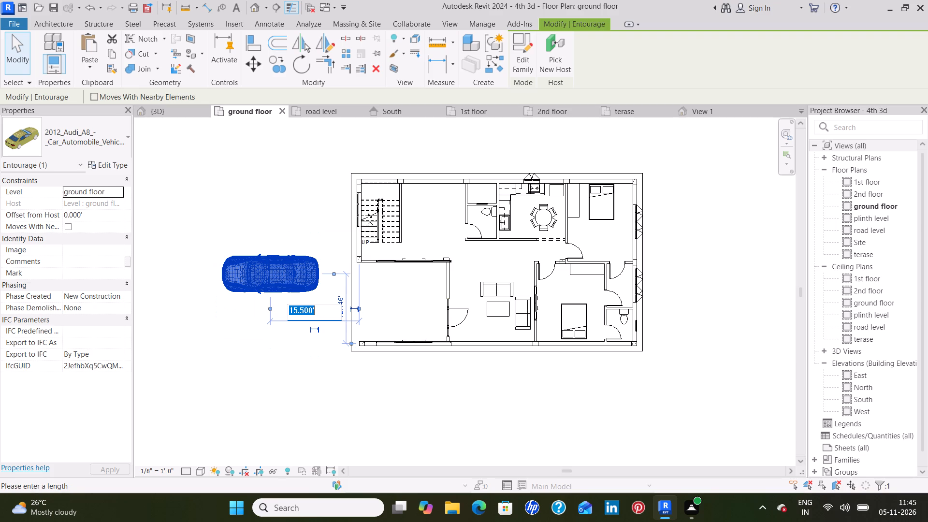
pyautogui.press('Escape')
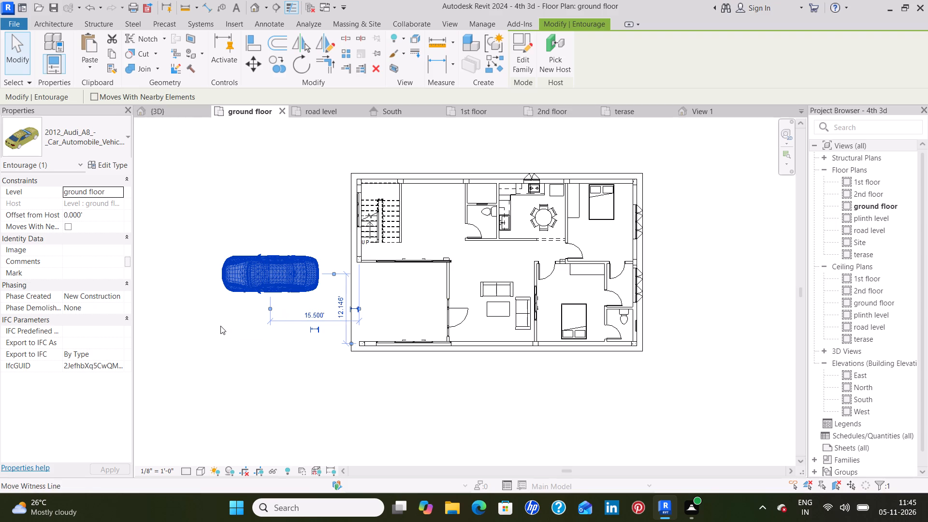
pyautogui.press('Escape')
# Move the Audi A8 into the building's southwest bay, centred about 9 ft from its east wall and 10.1 ft from its south wall.
pyautogui.click(276, 275)
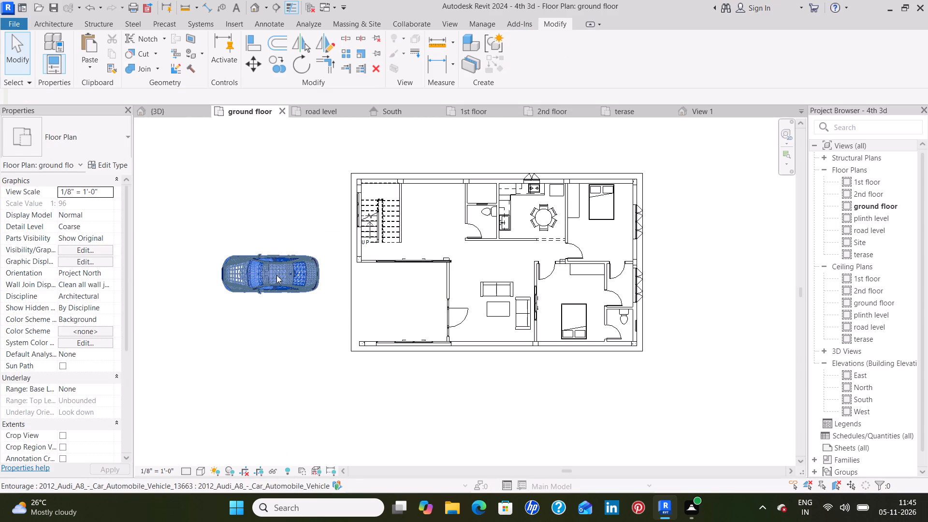
pyautogui.press('Right')
pyautogui.press('Right')
pyautogui.press('Right')
pyautogui.press('Right')
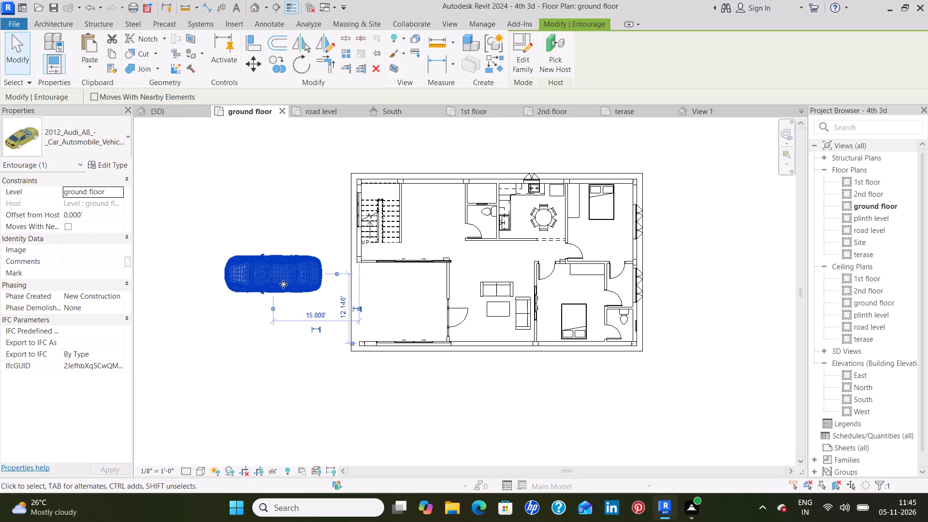
pyautogui.press('Down')
pyautogui.press('Down')
pyautogui.press('Down')
pyautogui.press('Down')
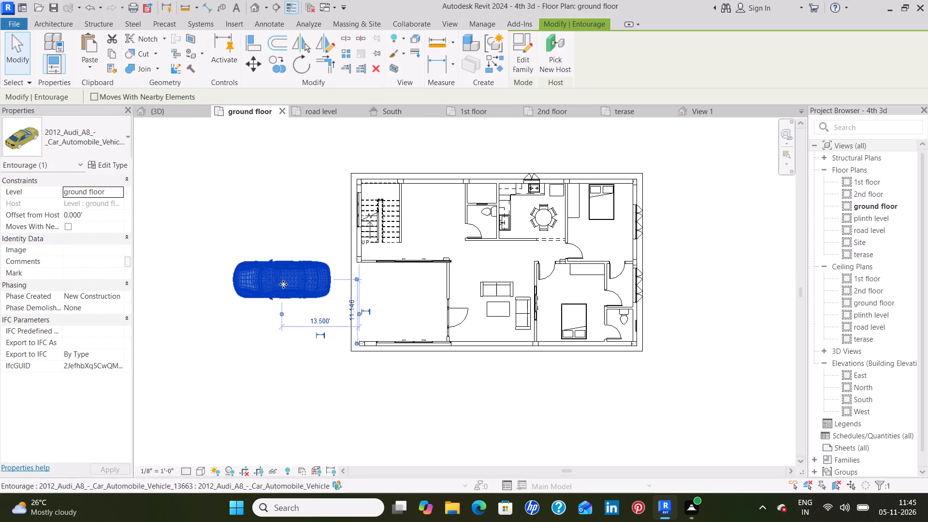
pyautogui.press('Right')
pyautogui.press('Right')
pyautogui.press('Right')
pyautogui.press('Right')
pyautogui.press('Right')
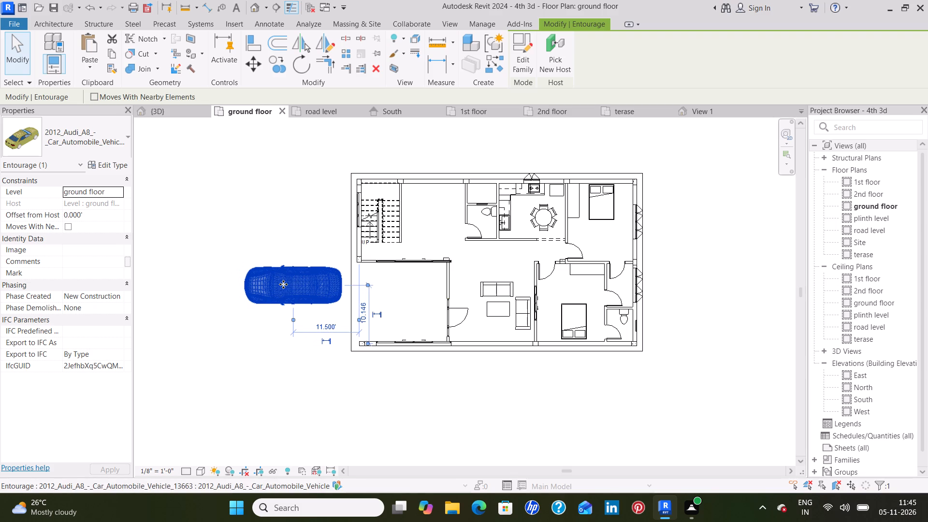
pyautogui.press('Right')
pyautogui.press('Right')
pyautogui.press('Right')
pyautogui.press('Right')
pyautogui.press('Right')
pyautogui.press('Right')
pyautogui.press('Right')
pyautogui.press('Right')
pyautogui.press('Right')
pyautogui.press('Right')
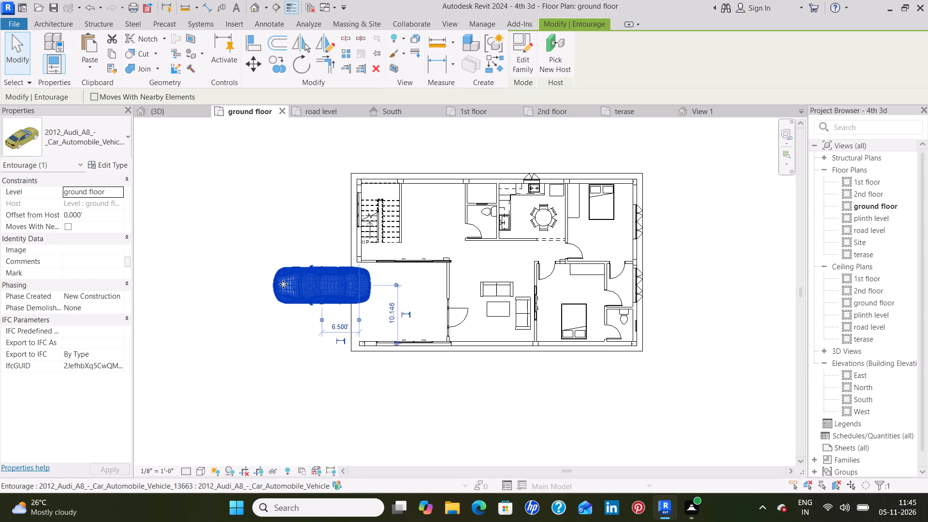
pyautogui.press('Right')
pyautogui.press('Right')
pyautogui.press('Right')
pyautogui.press('Right')
pyautogui.press('Right')
pyautogui.press('Right')
pyautogui.press('Right')
pyautogui.press('Right')
pyautogui.press('Right')
pyautogui.press('Right')
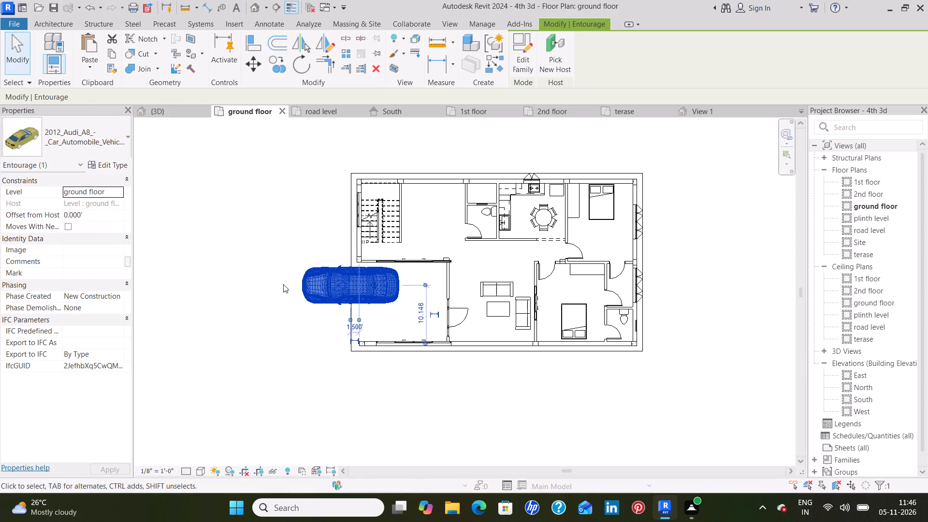
pyautogui.press('Right')
pyautogui.press('Right')
pyautogui.press('Right')
pyautogui.press('Right')
pyautogui.press('Right')
pyautogui.press('Right')
pyautogui.press('Right')
pyautogui.press('Right')
pyautogui.press('Right')
pyautogui.press('Right')
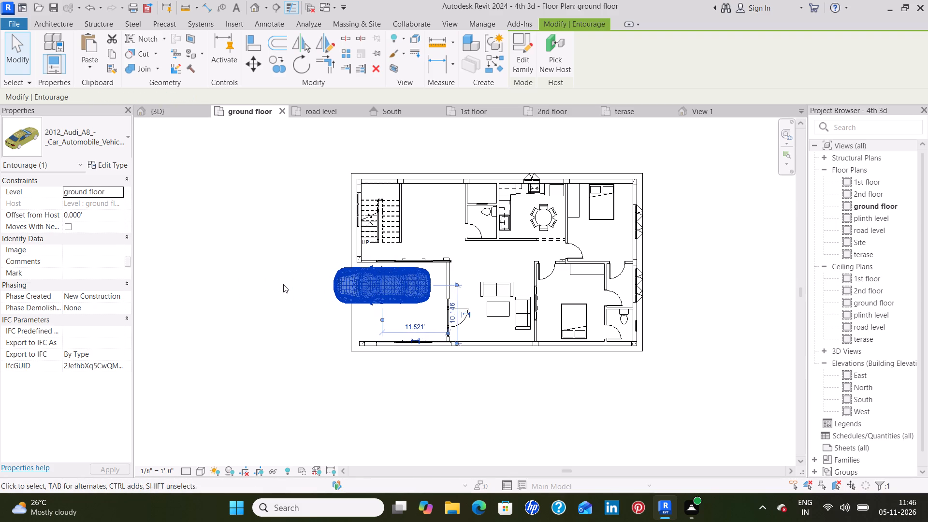
pyautogui.press('Right')
pyautogui.press('Right')
pyautogui.press('Right')
pyautogui.press('Right')
pyautogui.press('Right')
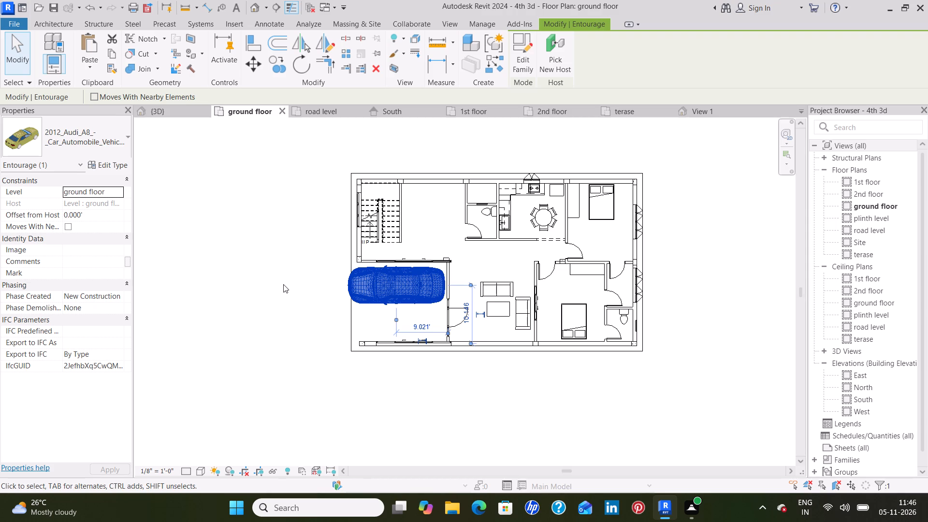
pyautogui.click(244, 282)
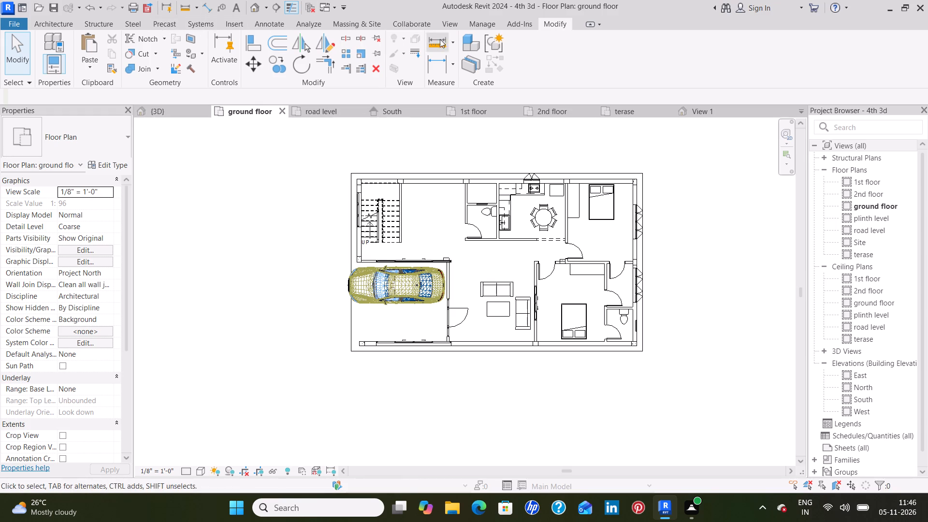
# Create a perspective camera view with the eye southwest of the building and the target beyond its northeast corner.
pyautogui.click(454, 24)
pyautogui.click(365, 64)
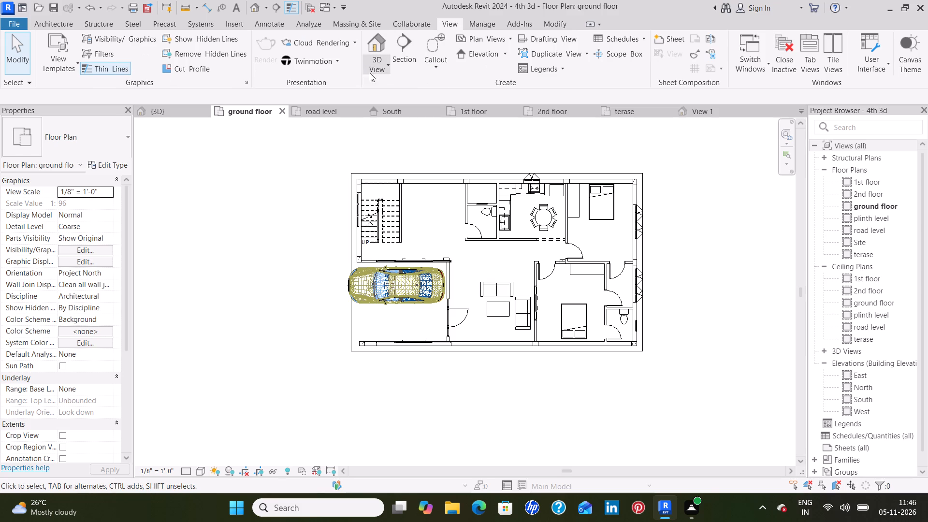
pyautogui.click(391, 106)
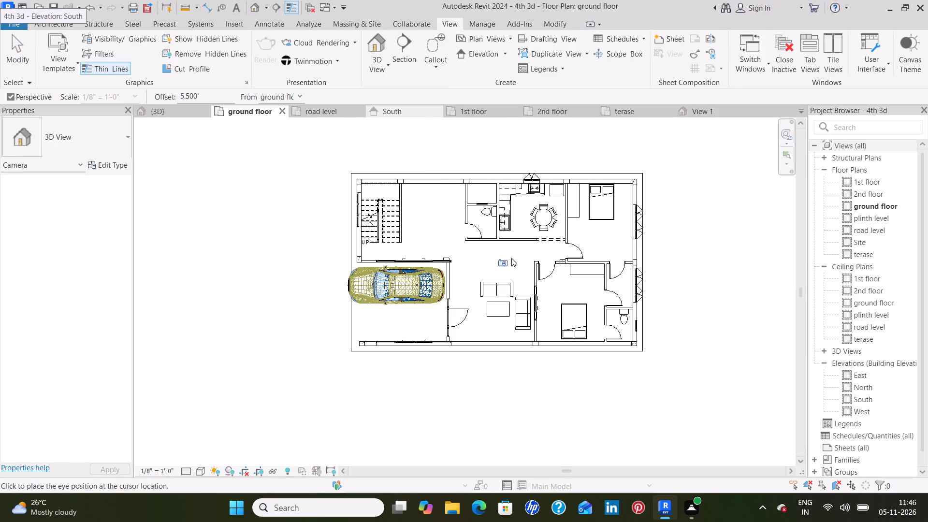
pyautogui.scroll(-3, 502, 244)
pyautogui.moveTo(488, 253); pyautogui.dragTo(608, 231, button='middle')
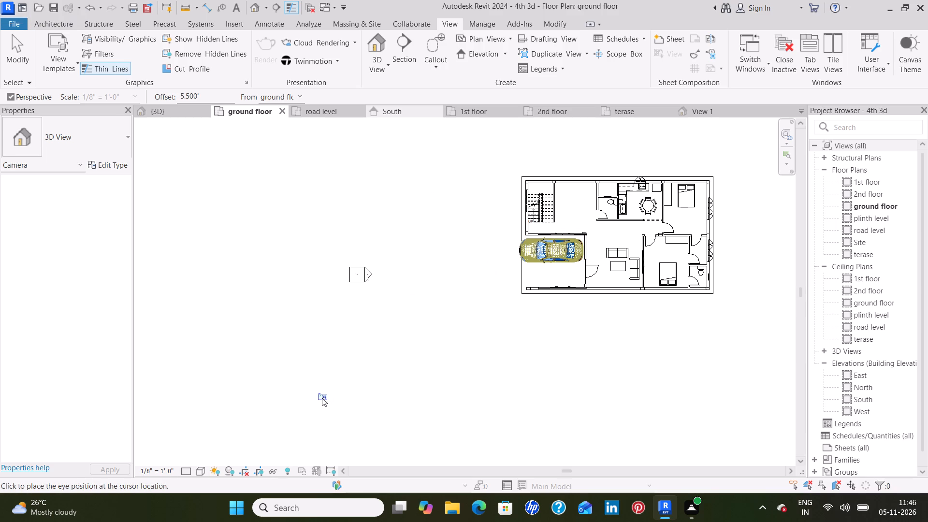
pyautogui.click(322, 398)
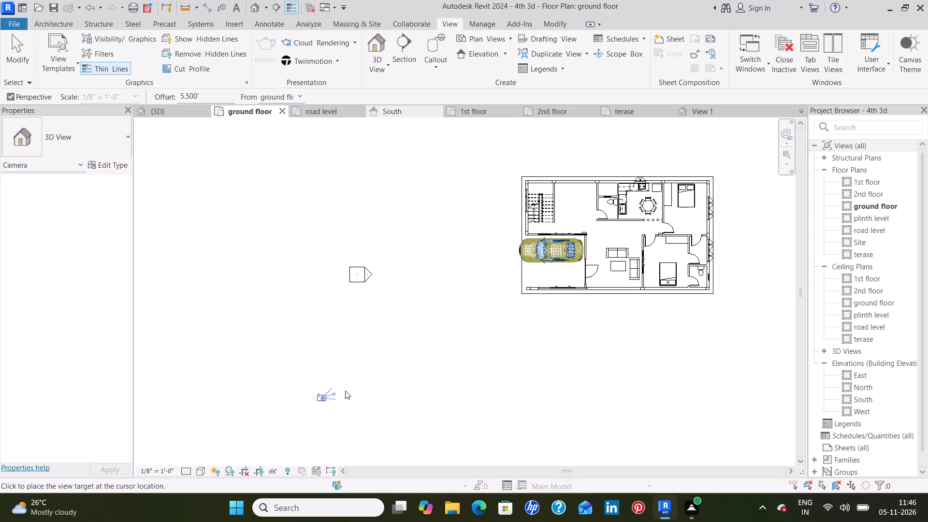
pyautogui.click(725, 157)
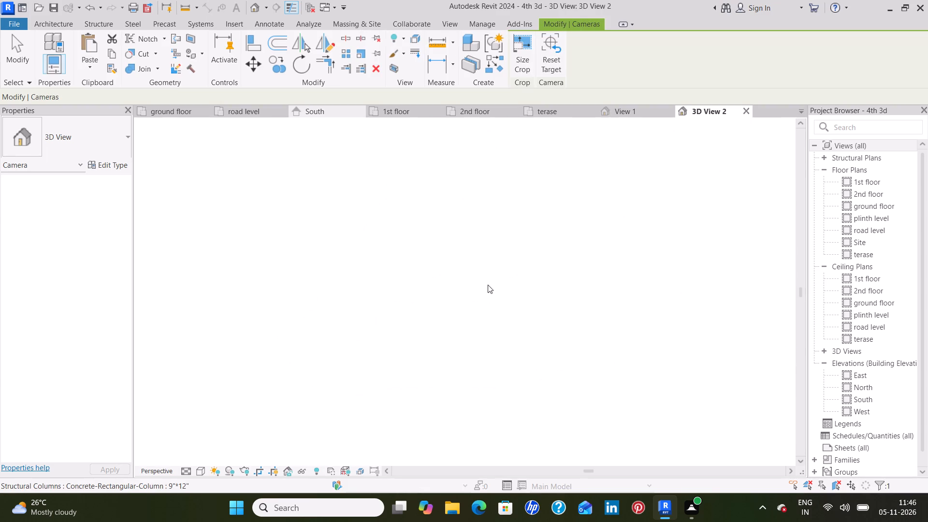
pyautogui.scroll(-2, 609, 226)
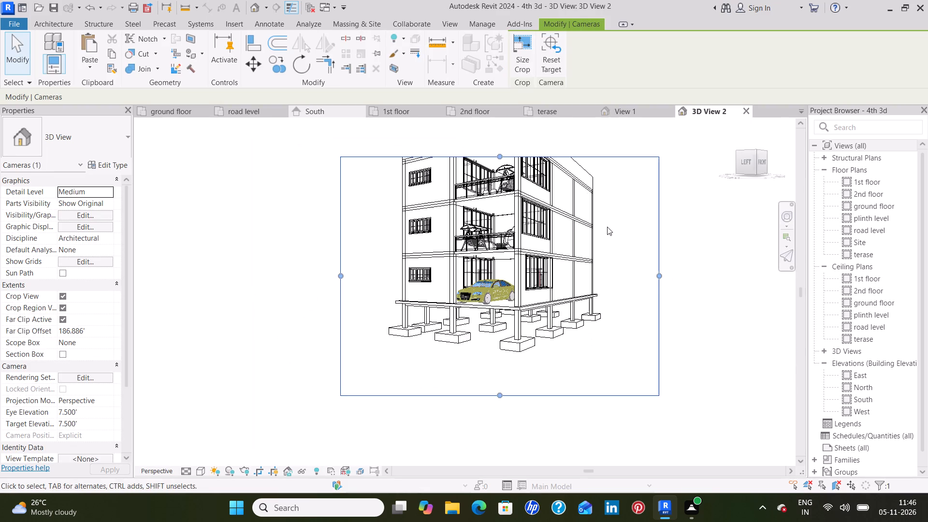
# Adjust the camera view's crop region so its upper edge clears the roof and its lower edge sits just below the footings.
pyautogui.moveTo(498, 154); pyautogui.dragTo(496, 125)
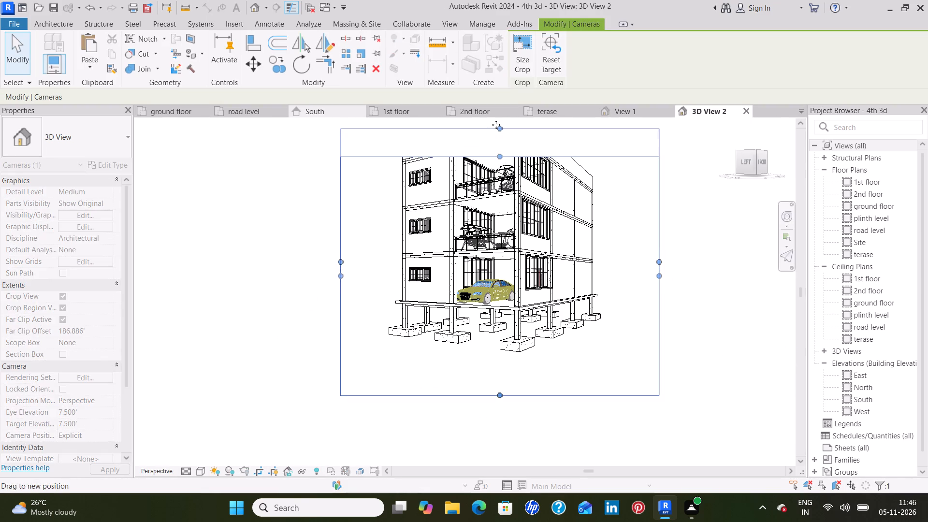
pyautogui.moveTo(496, 125); pyautogui.dragTo(496, 122)
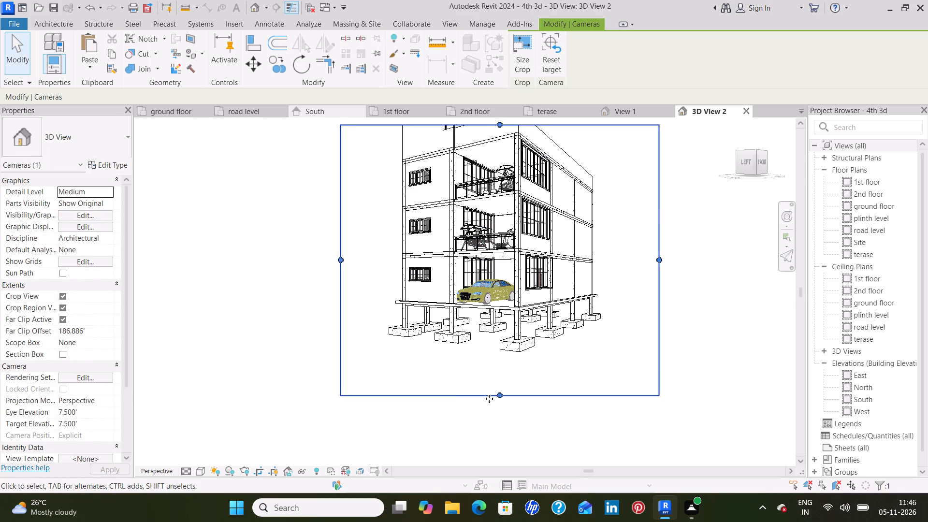
pyautogui.moveTo(500, 395); pyautogui.dragTo(503, 361)
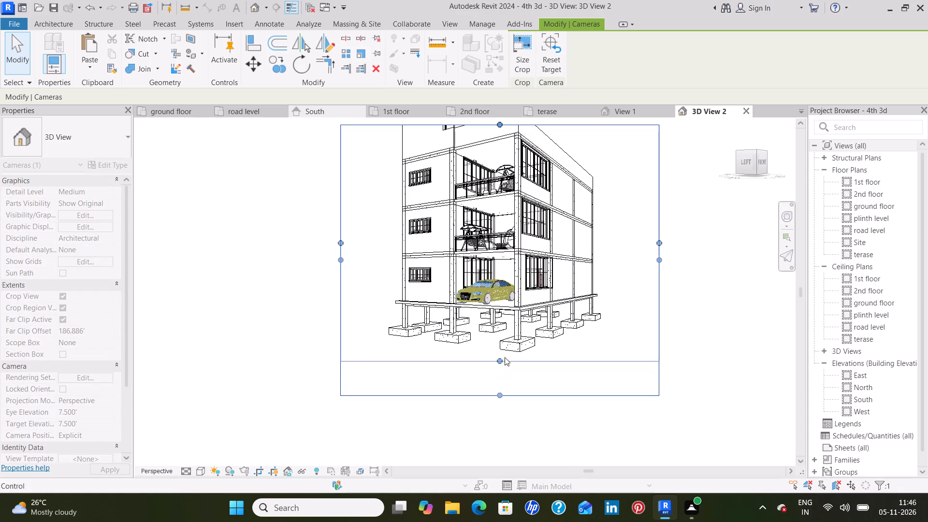
pyautogui.moveTo(605, 190); pyautogui.dragTo(568, 289, button='middle')
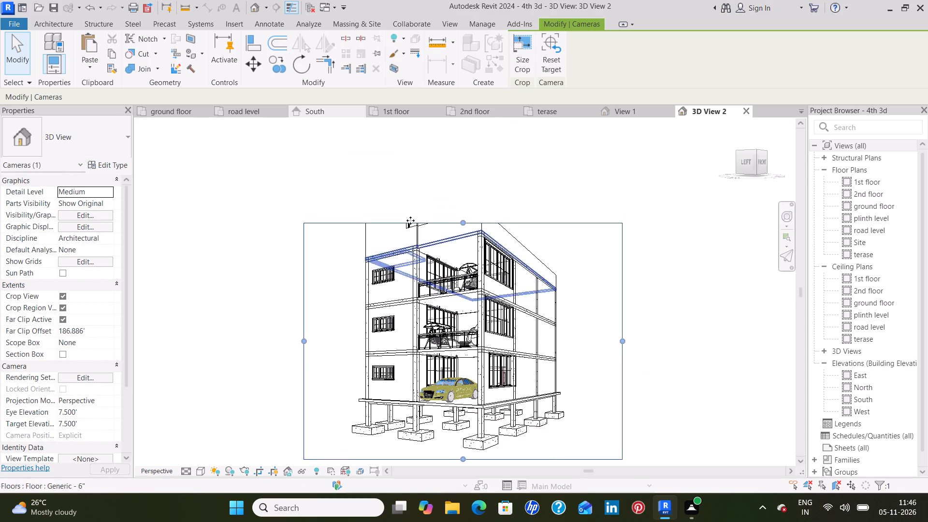
pyautogui.moveTo(464, 222); pyautogui.dragTo(464, 183)
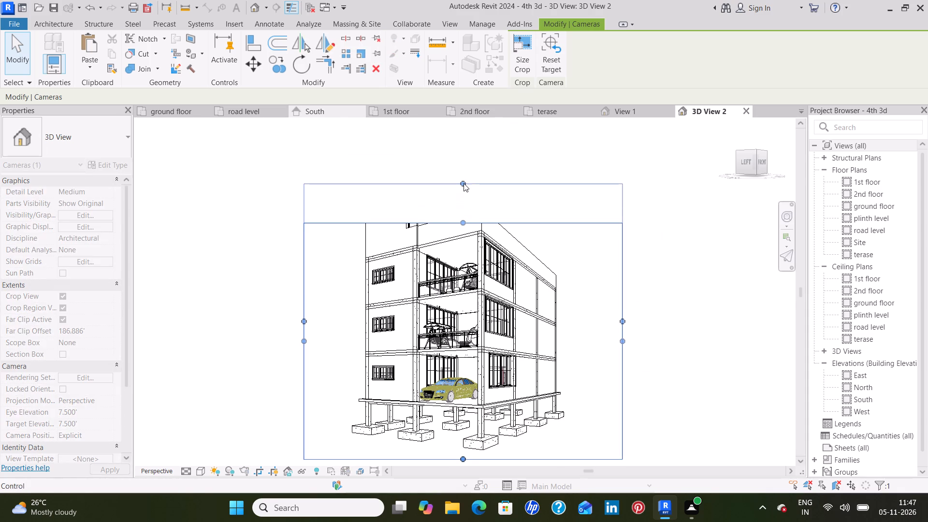
pyautogui.moveTo(588, 264); pyautogui.dragTo(594, 223, button='middle')
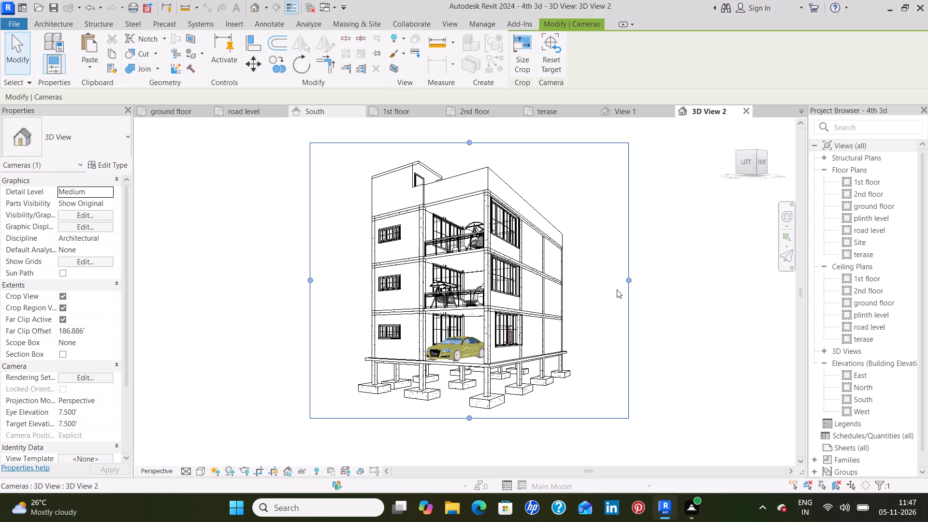
# Render the camera view at Medium quality with 300 DPI printer resolution and a Sky: Very Cloudy background.
pyautogui.press('r')
pyautogui.press('r')
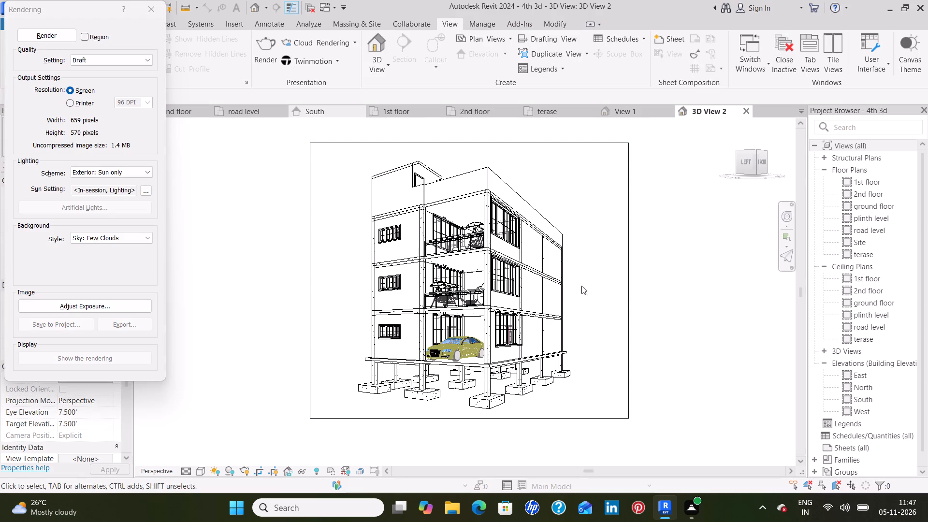
pyautogui.click(112, 63)
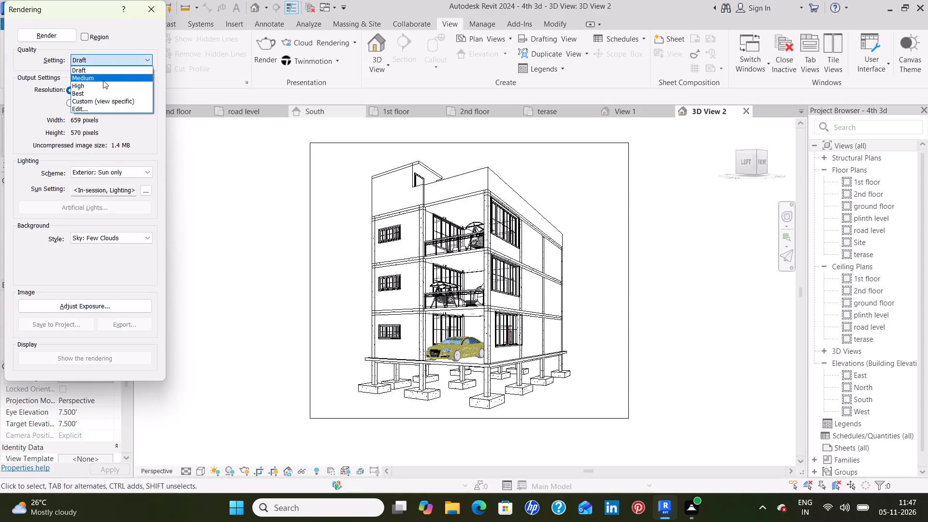
pyautogui.click(103, 78)
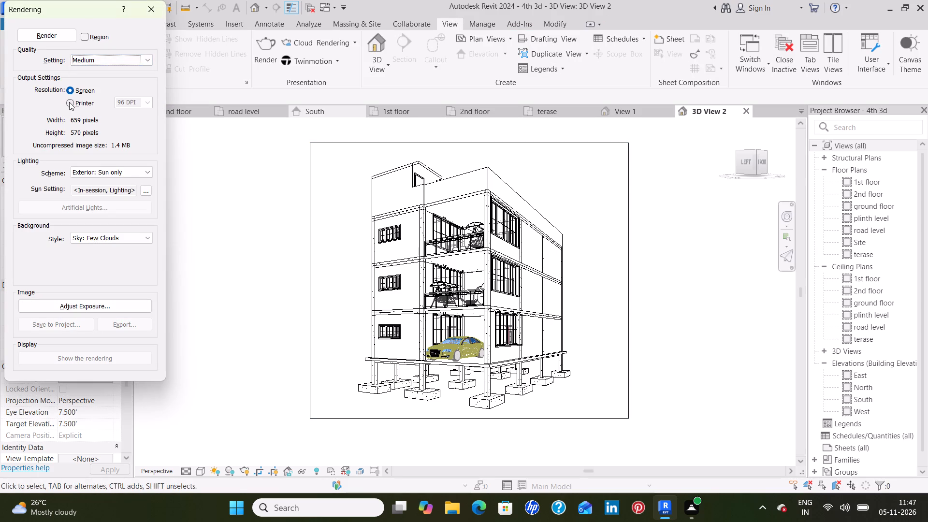
pyautogui.click(69, 102)
pyautogui.click(131, 105)
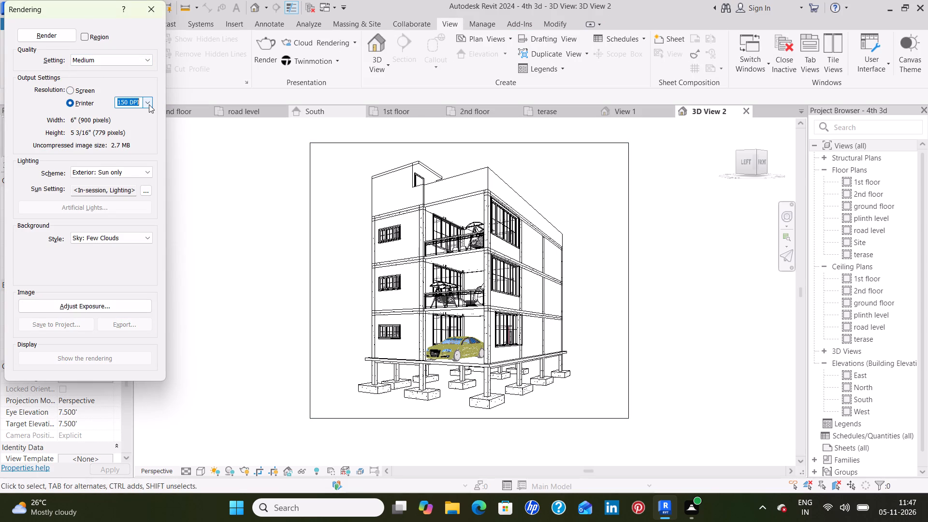
pyautogui.click(149, 104)
pyautogui.click(142, 126)
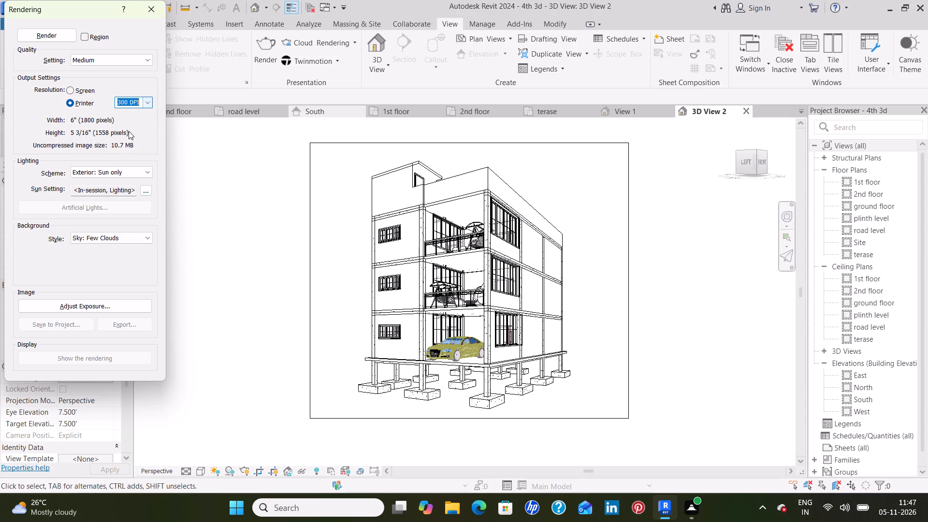
pyautogui.click(151, 237)
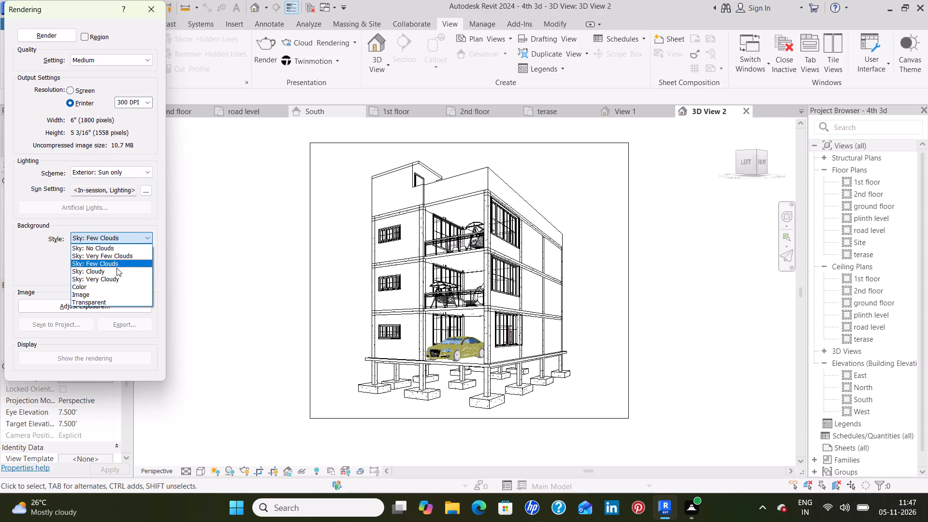
pyautogui.click(112, 278)
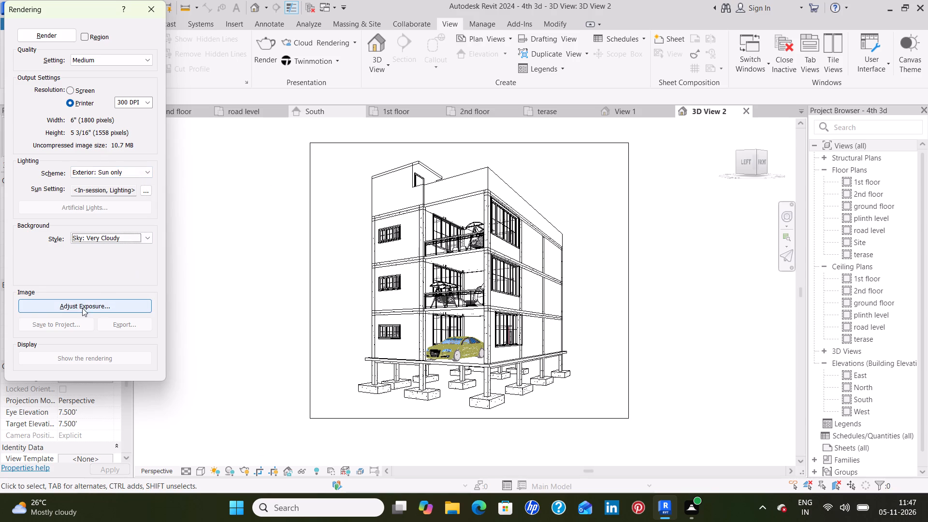
pyautogui.click(61, 36)
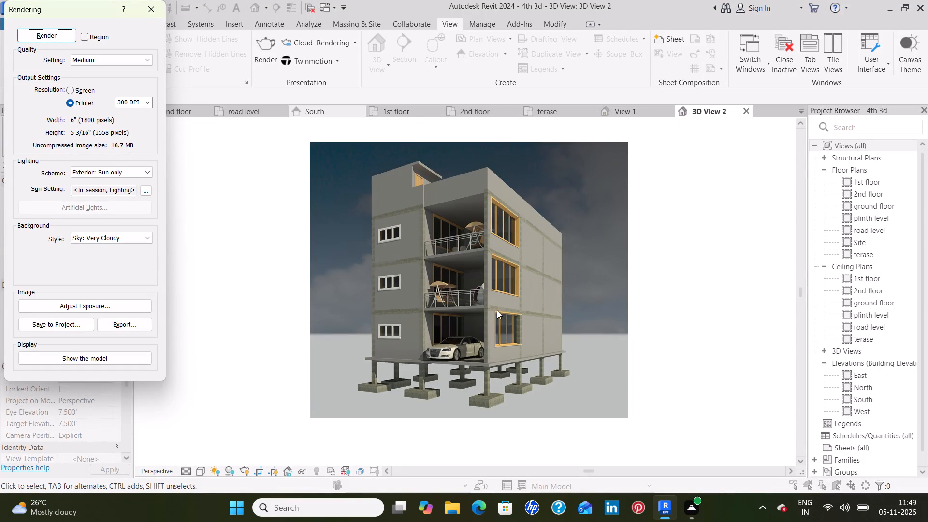
# Export the rendered image to the Desktop as a JPEG named "5th 3d image 2" and close the rendering settings.
pyautogui.scroll(5, 494, 312)
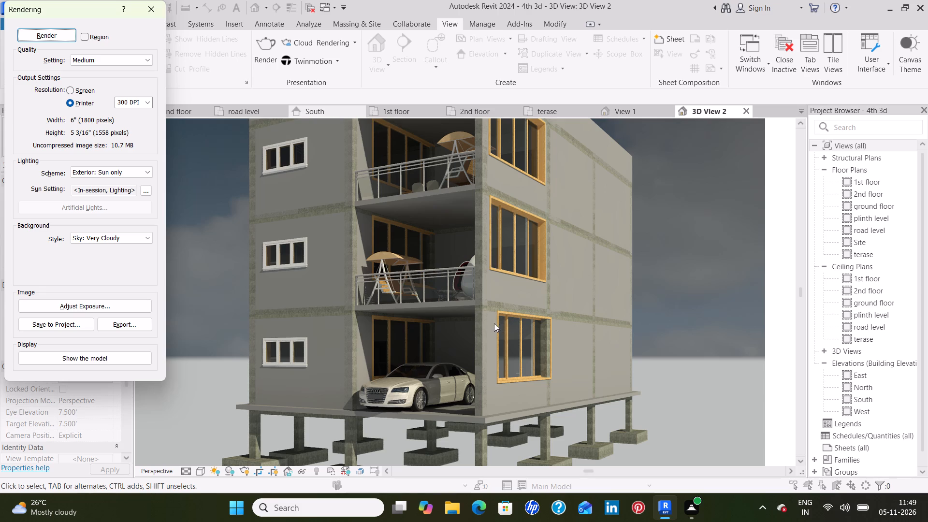
pyautogui.scroll(-2, 476, 313)
pyautogui.scroll(-1, 653, 261)
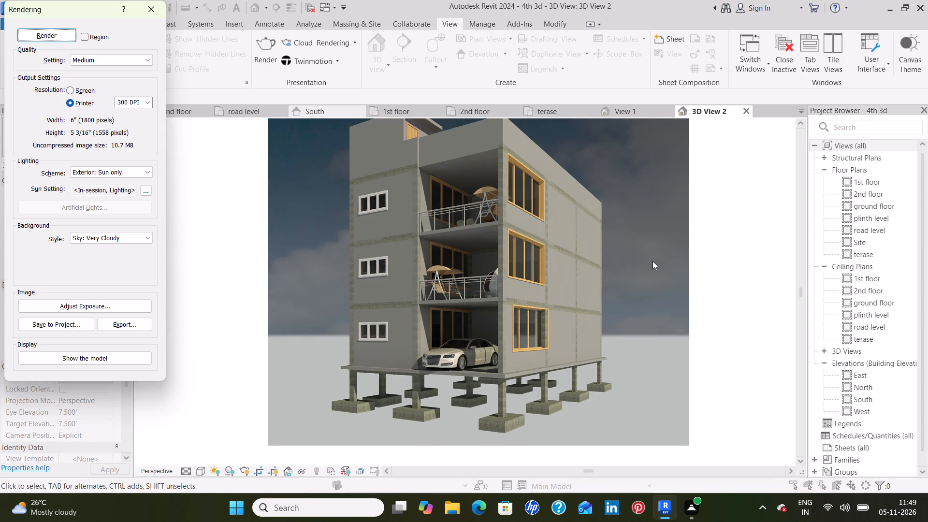
pyautogui.moveTo(652, 257); pyautogui.dragTo(642, 284, button='middle')
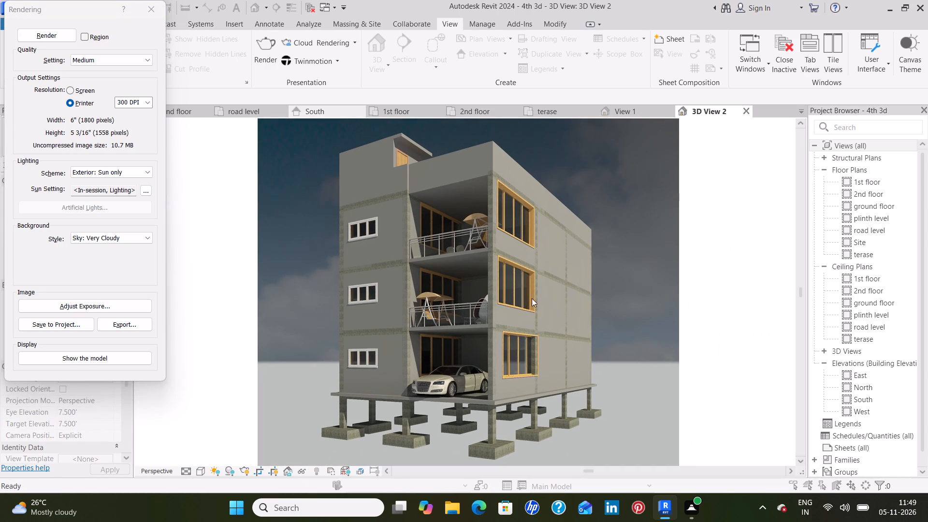
pyautogui.click(136, 327)
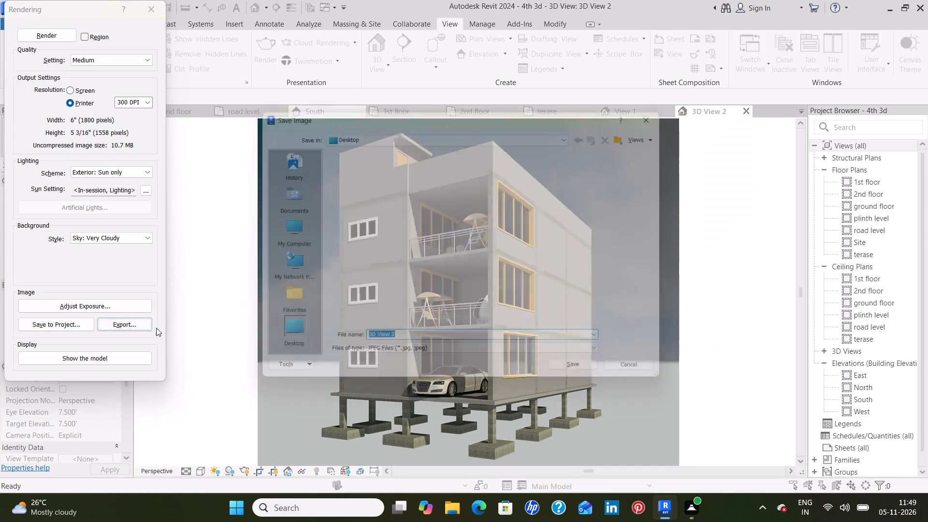
pyautogui.click(438, 341)
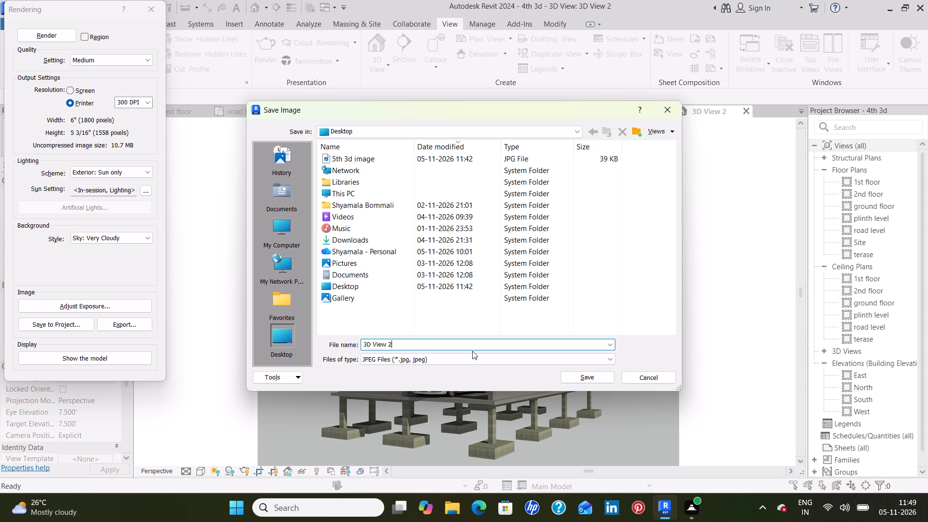
pyautogui.press('BackSpace')
pyautogui.press('BackSpace')
pyautogui.press('BackSpace')
pyautogui.press('BackSpace')
pyautogui.press('BackSpace')
pyautogui.press('BackSpace')
pyautogui.press('BackSpace')
pyautogui.press('BackSpace')
pyautogui.press('BackSpace')
pyautogui.write('5th')
pyautogui.press('space')
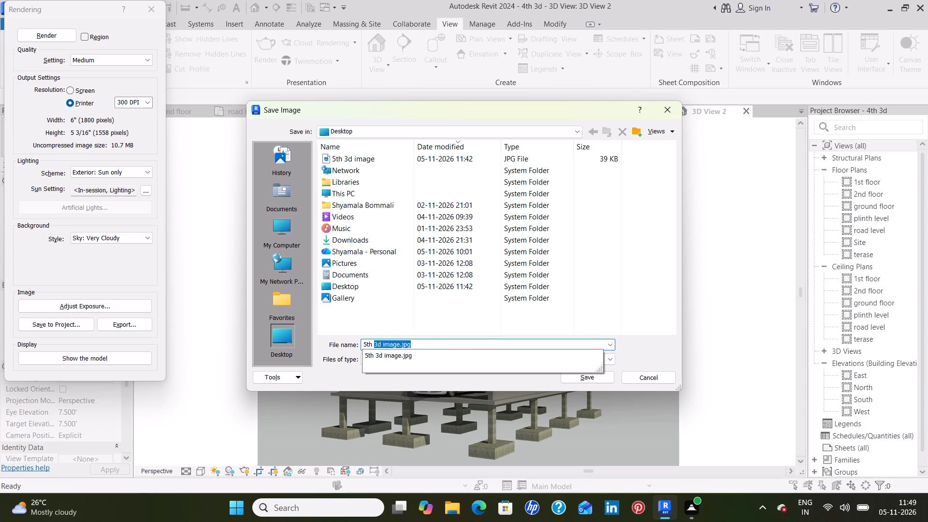
pyautogui.write('3d')
pyautogui.press('space')
pyautogui.write('image 2')
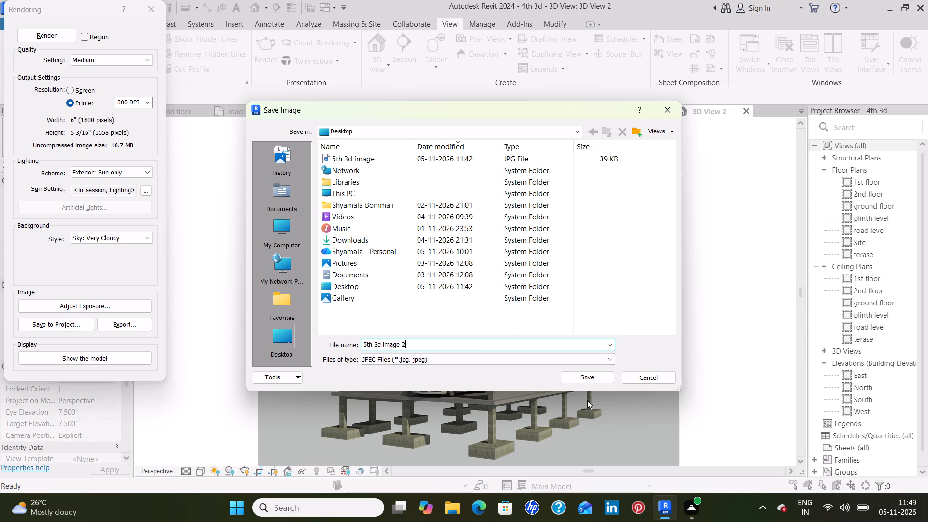
pyautogui.click(590, 380)
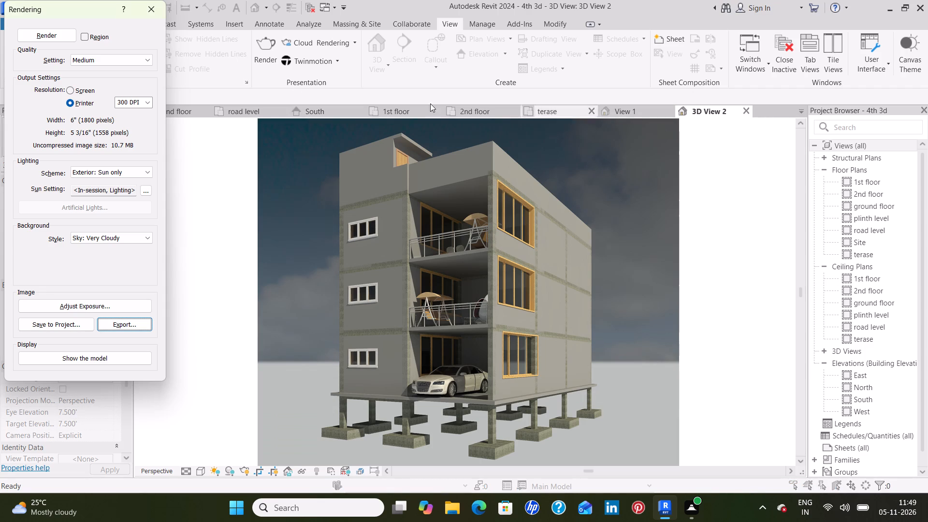
pyautogui.click(148, 11)
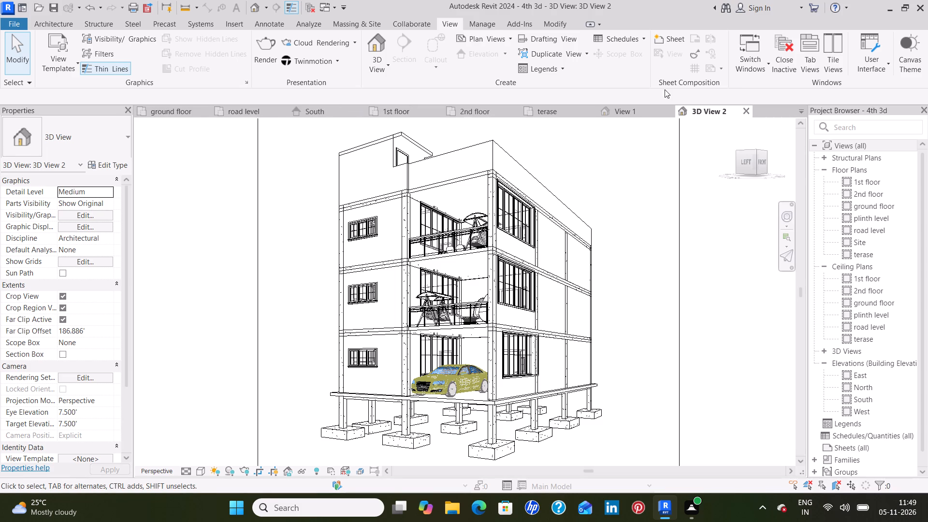
# Close all open views except the default {3D} view, discarding the changes to the Audi A8 car family.
pyautogui.click(747, 111)
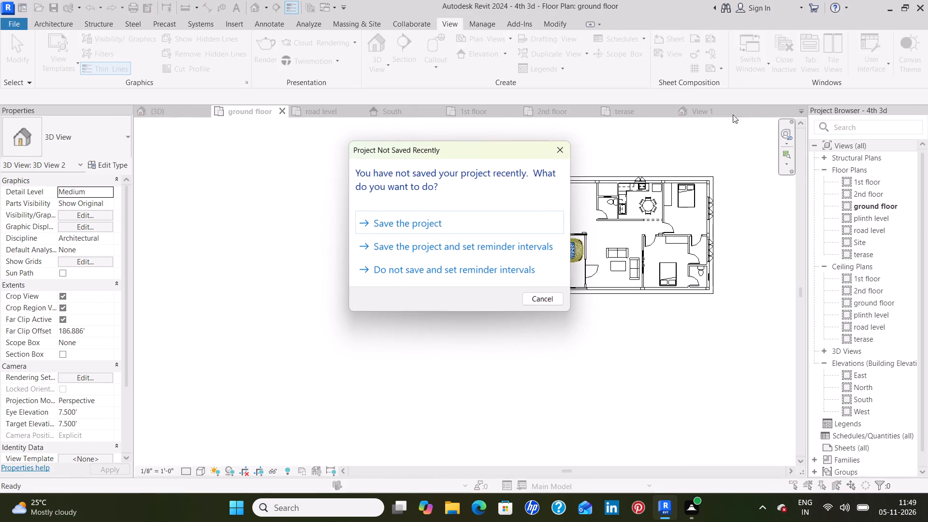
pyautogui.click(556, 150)
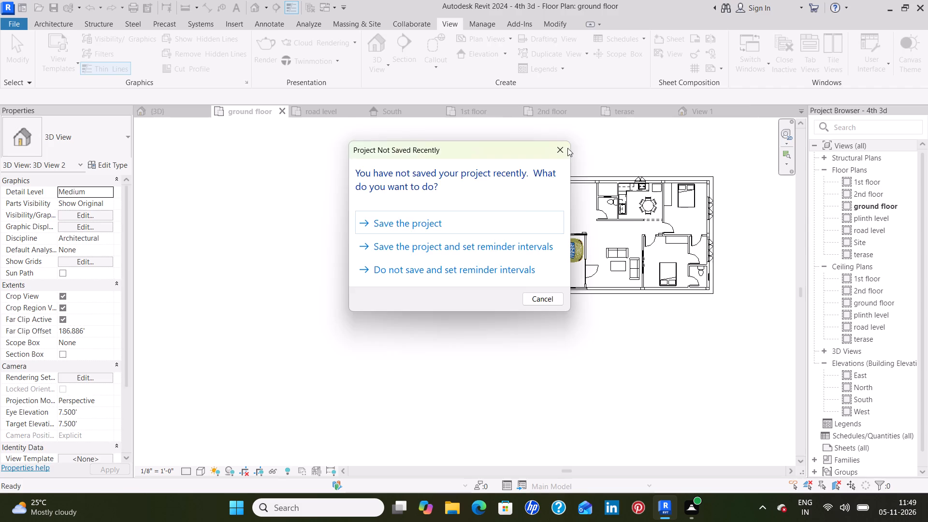
pyautogui.click(748, 109)
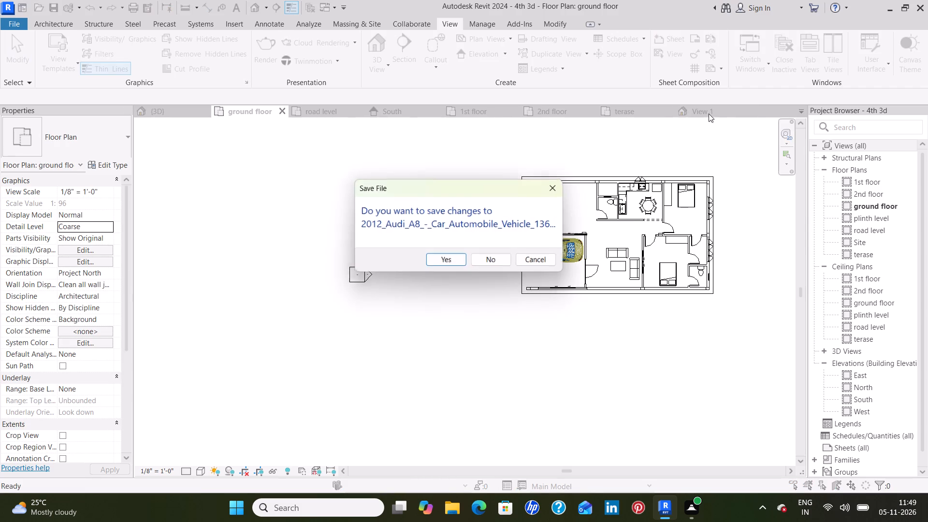
pyautogui.click(495, 265)
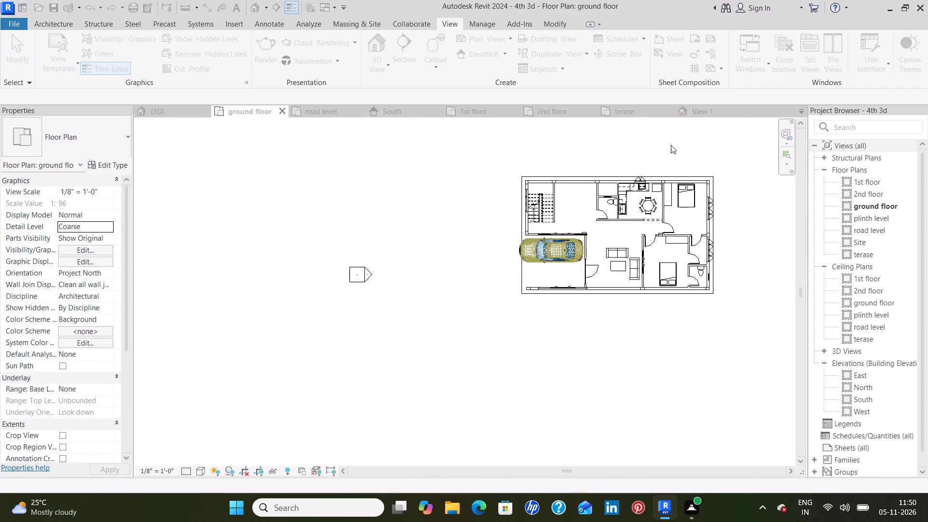
pyautogui.click(669, 110)
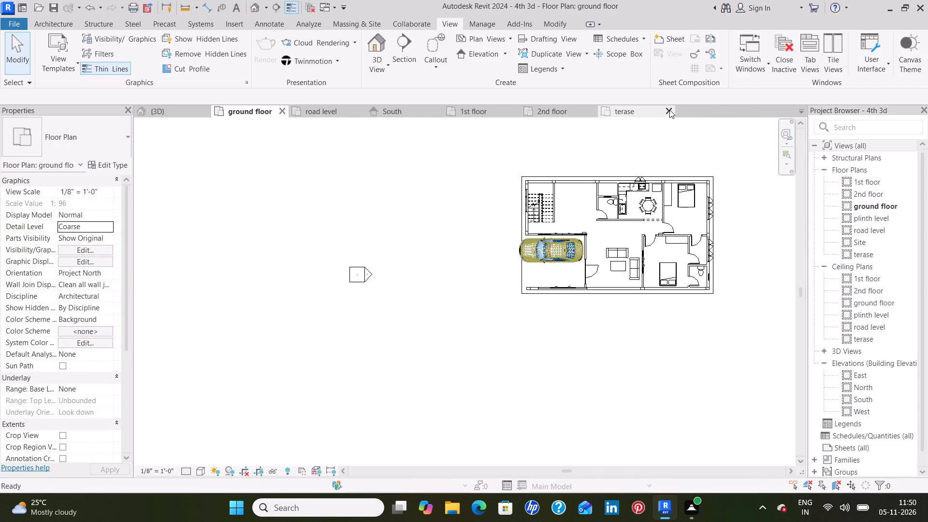
pyautogui.click(590, 112)
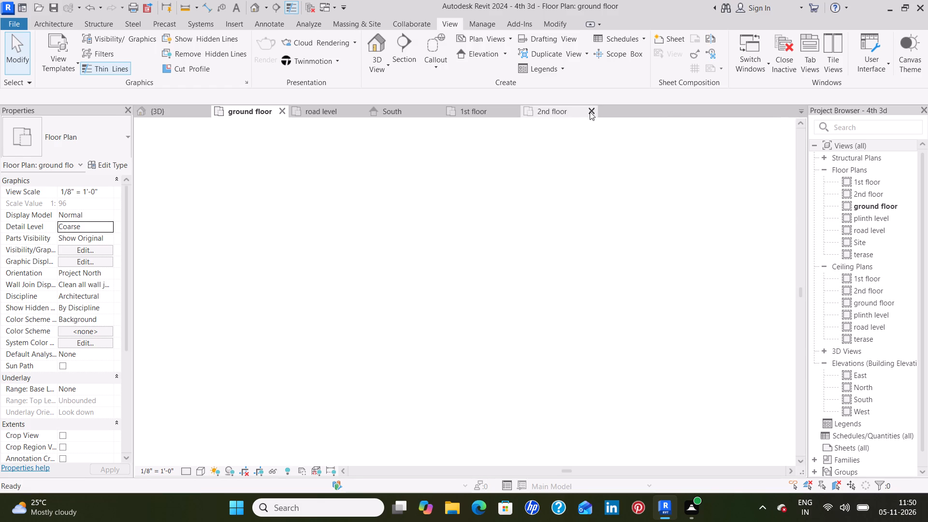
pyautogui.click(513, 108)
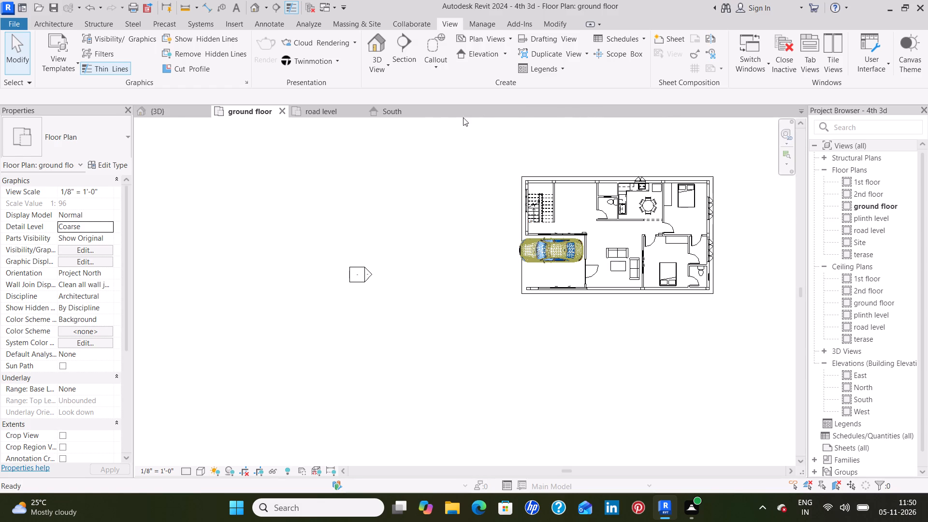
pyautogui.click(439, 110)
pyautogui.click(360, 108)
pyautogui.click(281, 108)
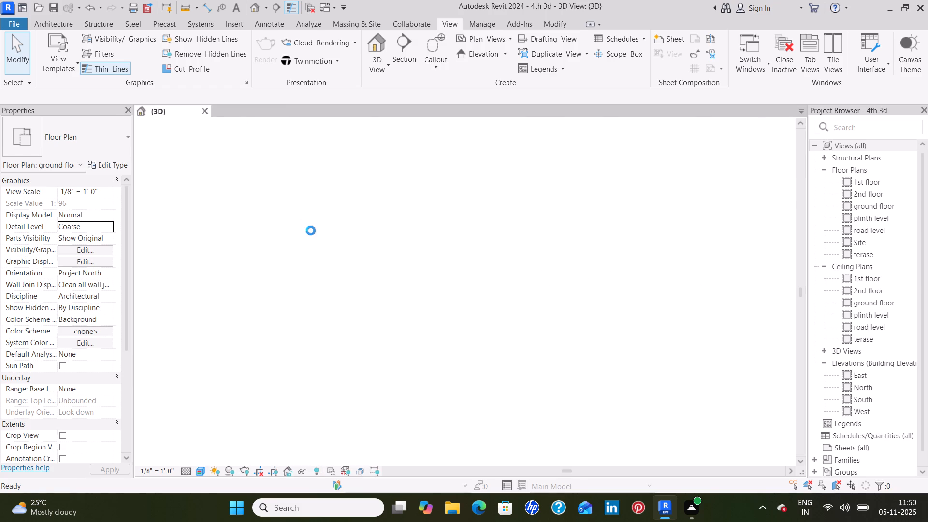
# Save the building project.
pyautogui.scroll(-3, 668, 188)
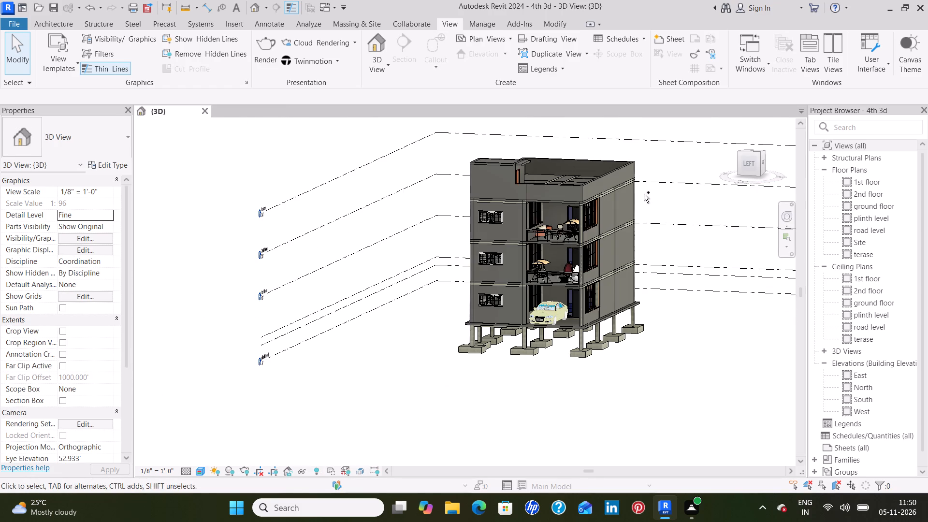
pyautogui.hotkey('ctrl', 's')
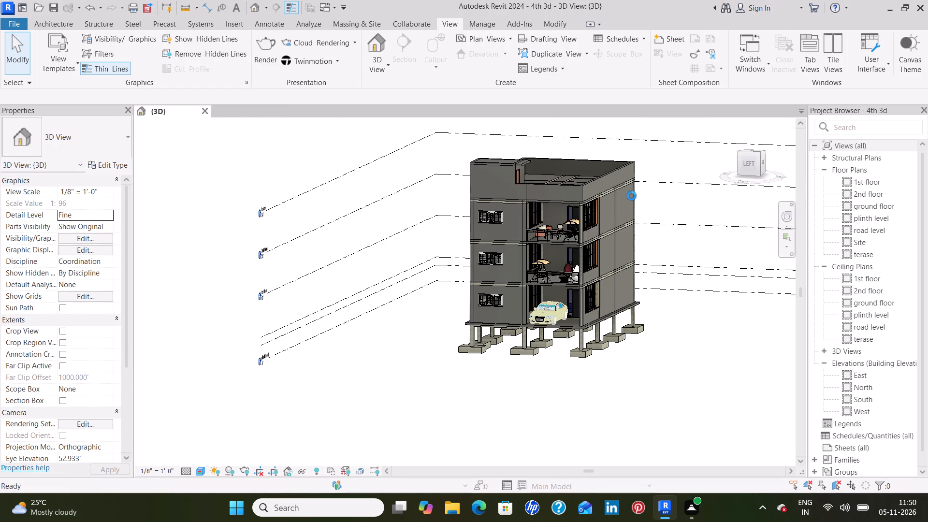
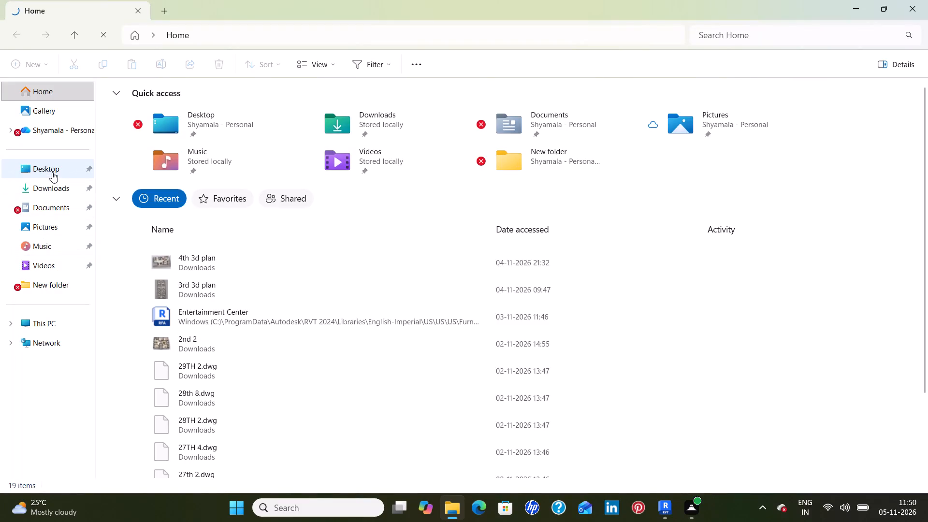
# View the contents of the Desktop folder, and minimize the file window.
pyautogui.click(52, 172)
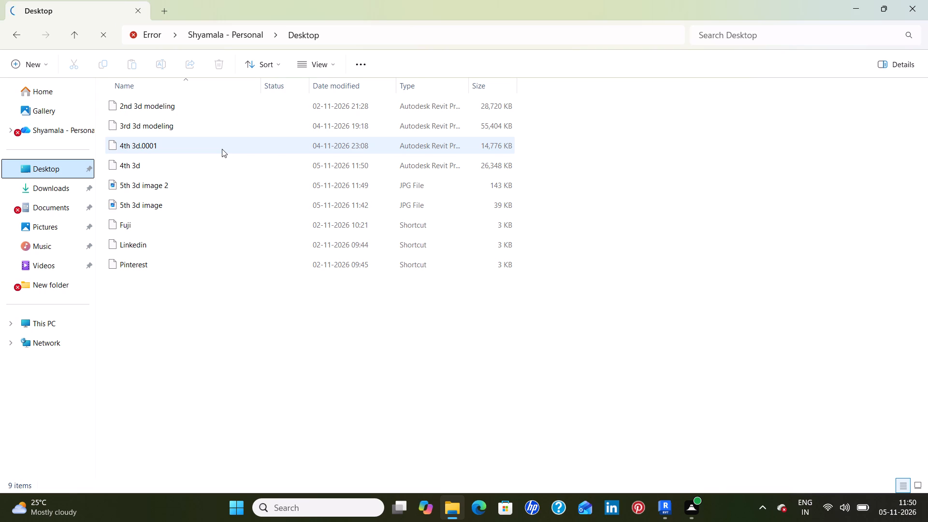
pyautogui.click(851, 3)
# Refresh the Windows desktop twice.
pyautogui.rightClick(771, 173)
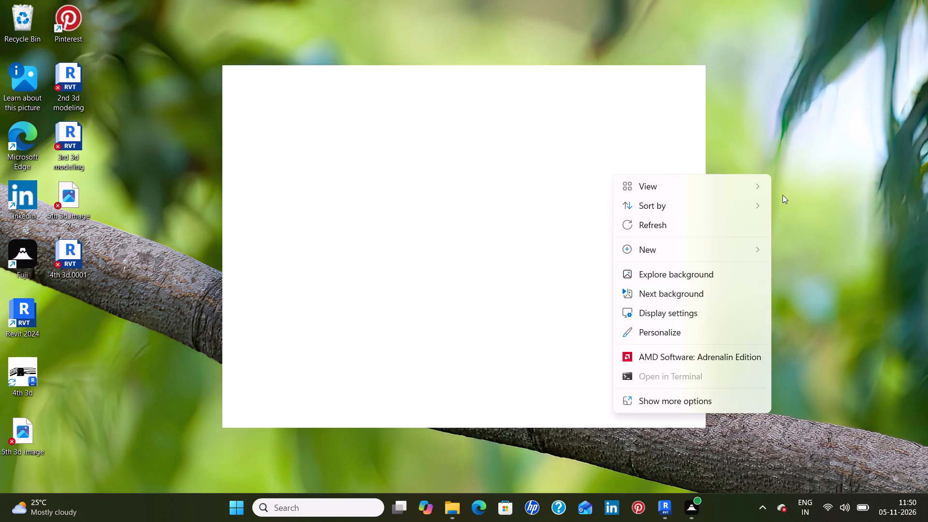
pyautogui.click(701, 227)
pyautogui.rightClick(770, 178)
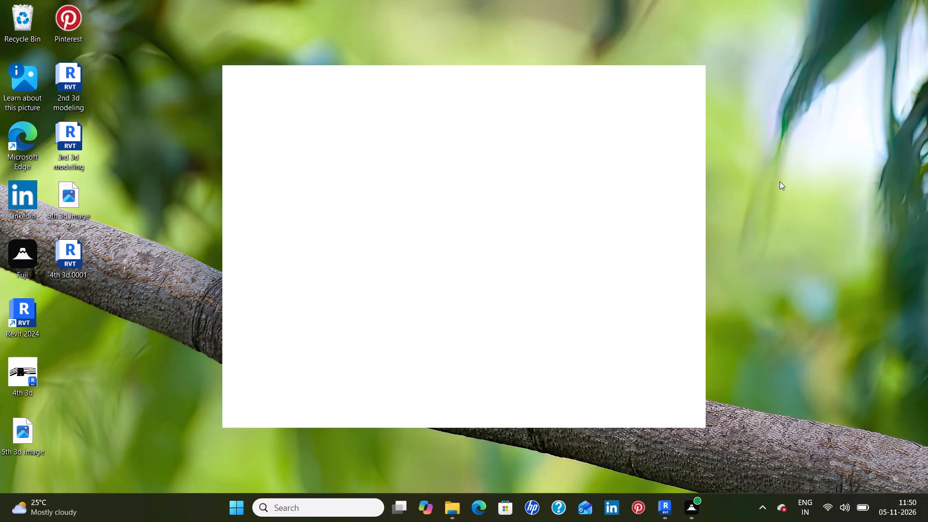
pyautogui.click(720, 232)
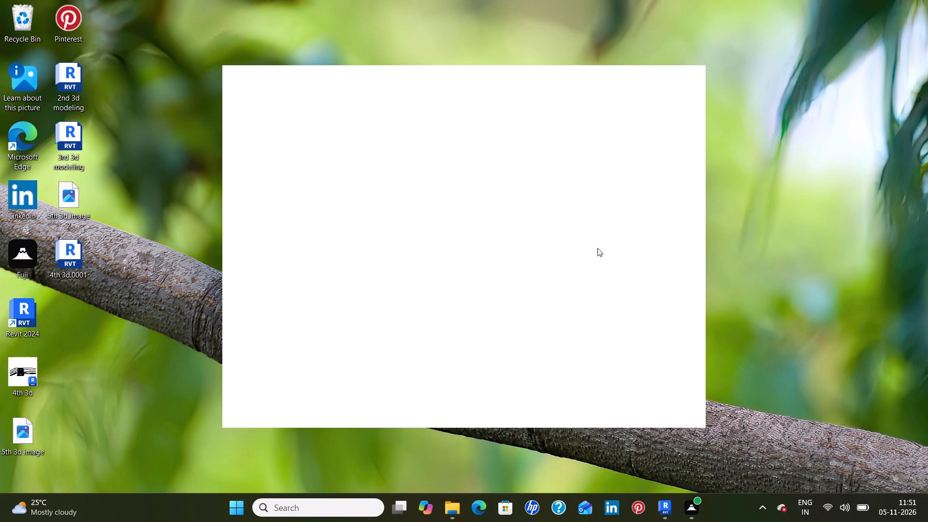
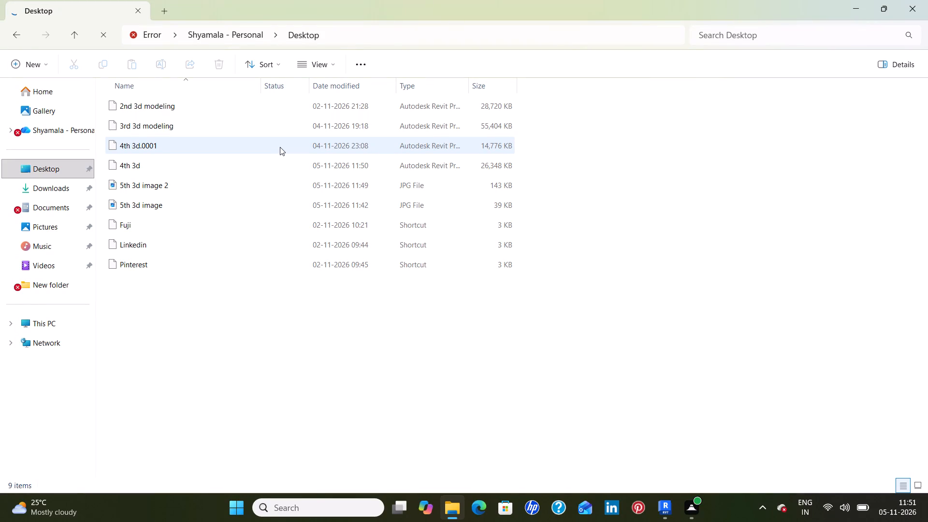
# Delete the Revit backup file 4th 3d.0001 from the Desktop folder.
pyautogui.click(280, 147)
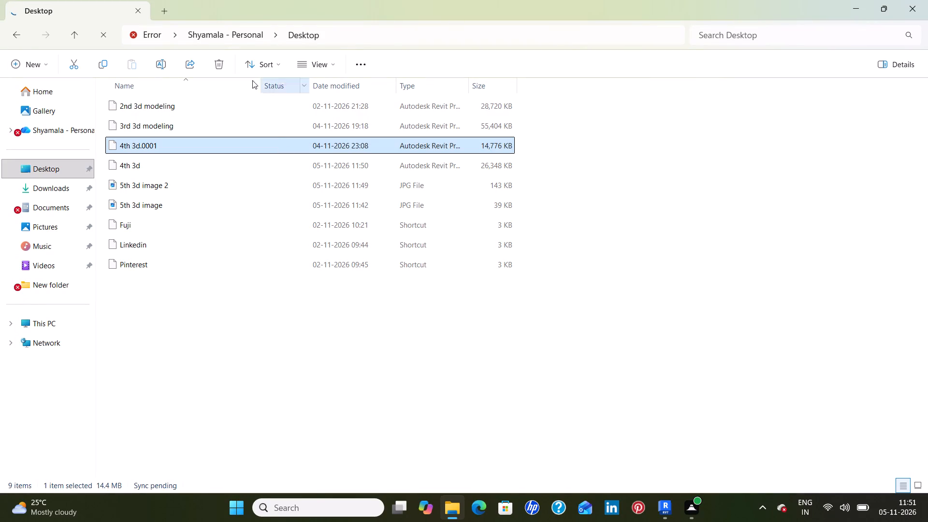
pyautogui.click(217, 66)
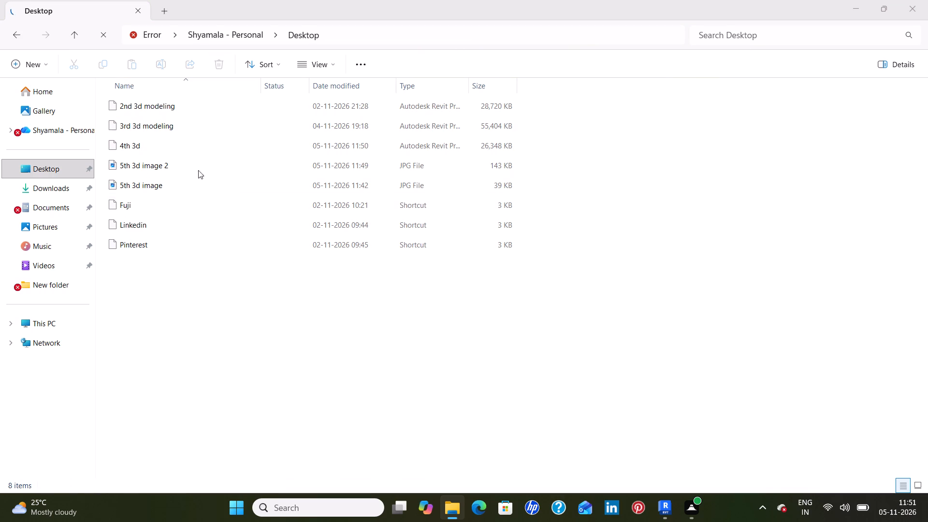